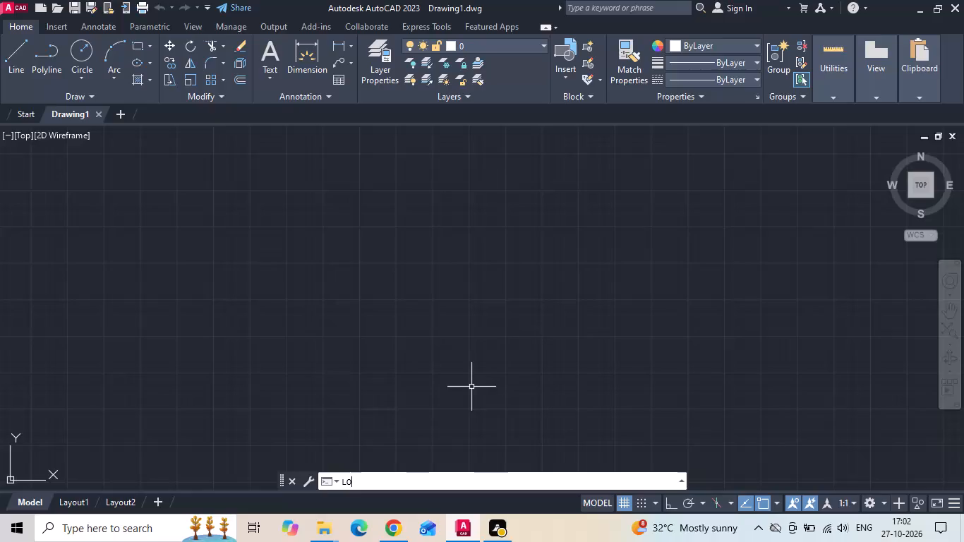
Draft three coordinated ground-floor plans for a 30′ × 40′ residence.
Turn on log file recording with LOGFILEON.
text(GFILE)
text(ON)
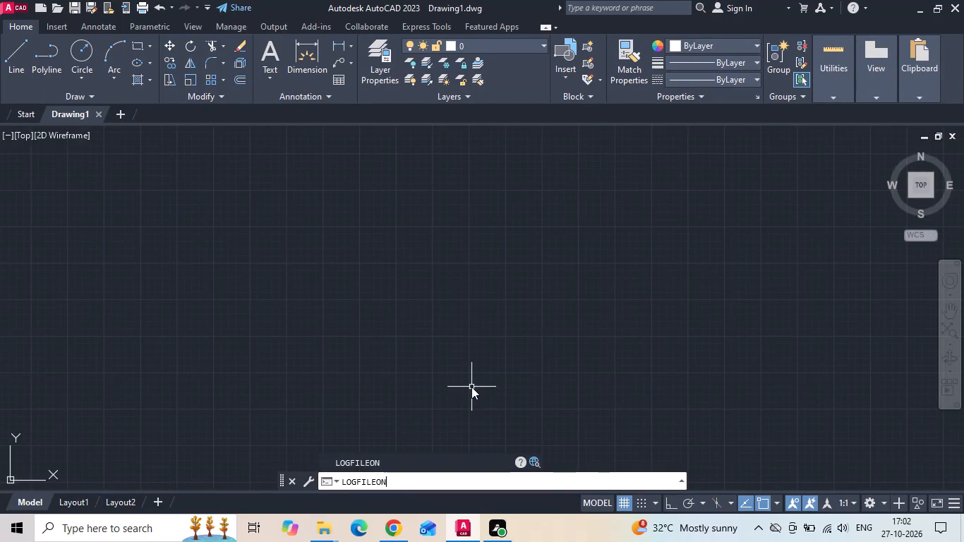
key(Return)
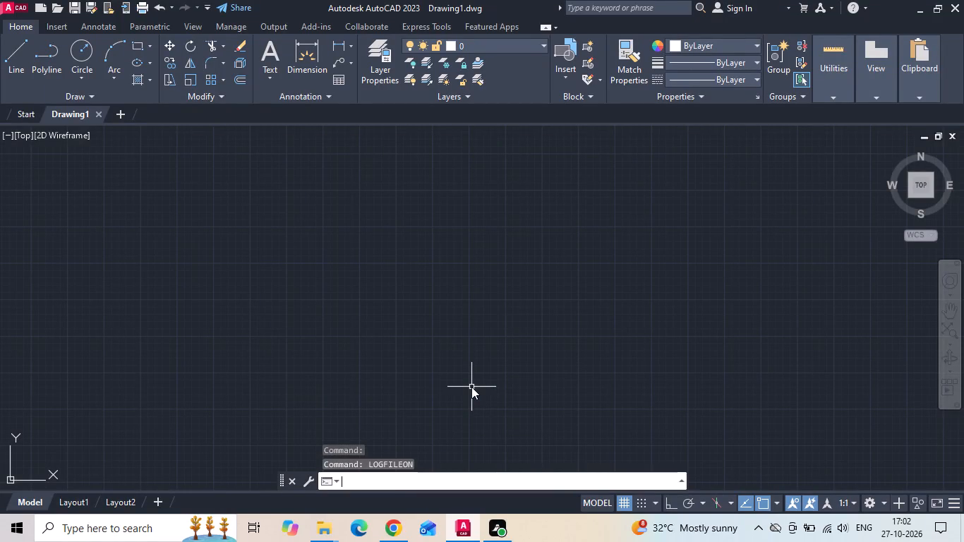
Save the drawing as 30X40 in the 27102026 folder inside the desktop's INTERNSHIP folder.
key(ctrl+s)
click(481, 189)
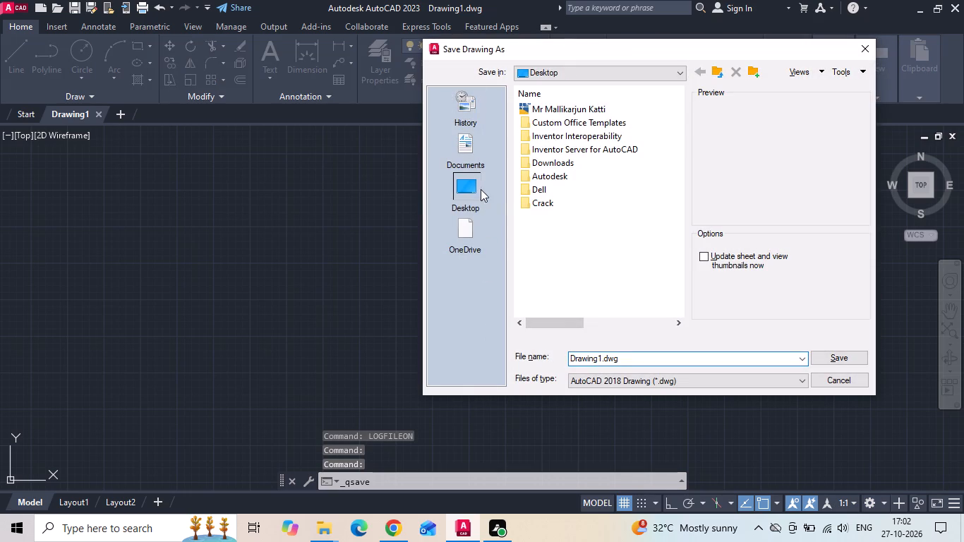
double_click(570, 135)
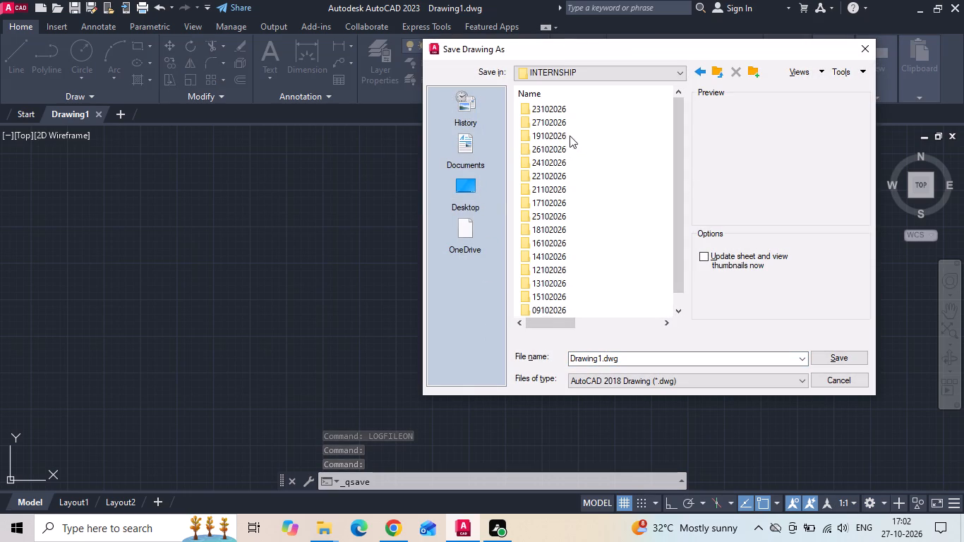
double_click(544, 128)
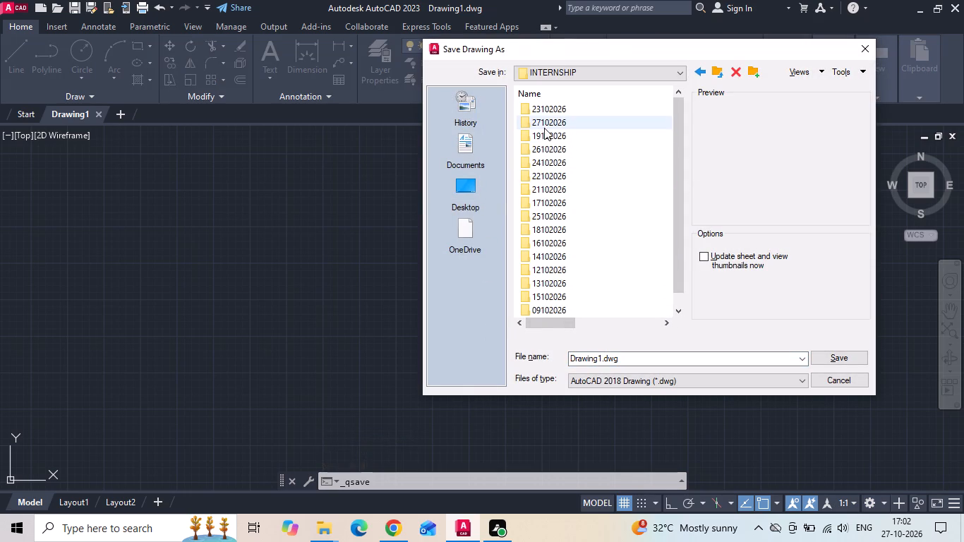
click(633, 363)
key(BackSpace)
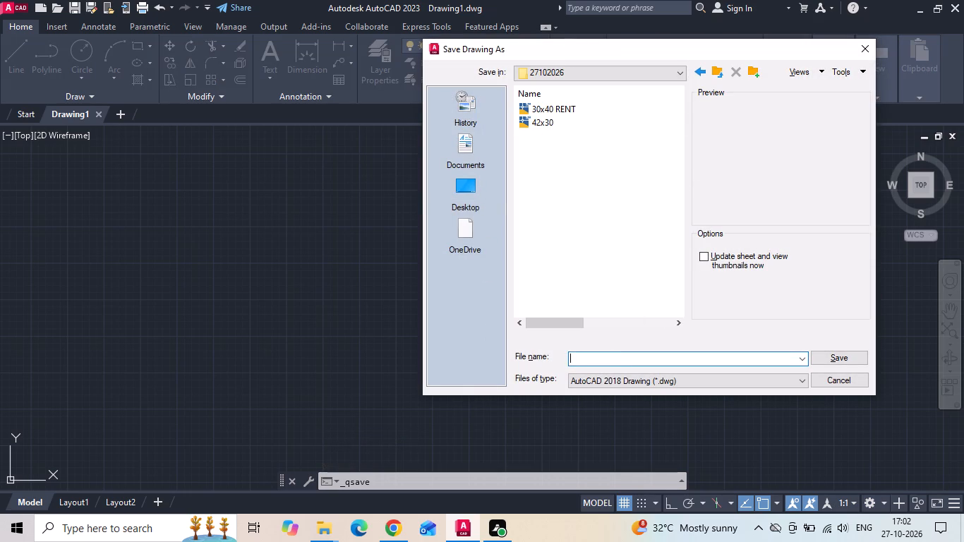
text(30X40)
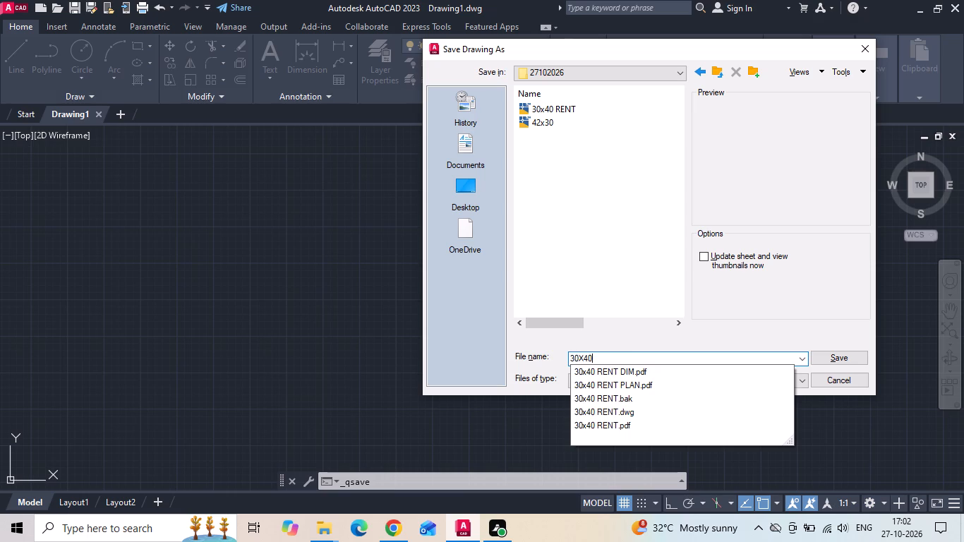
key(Return)
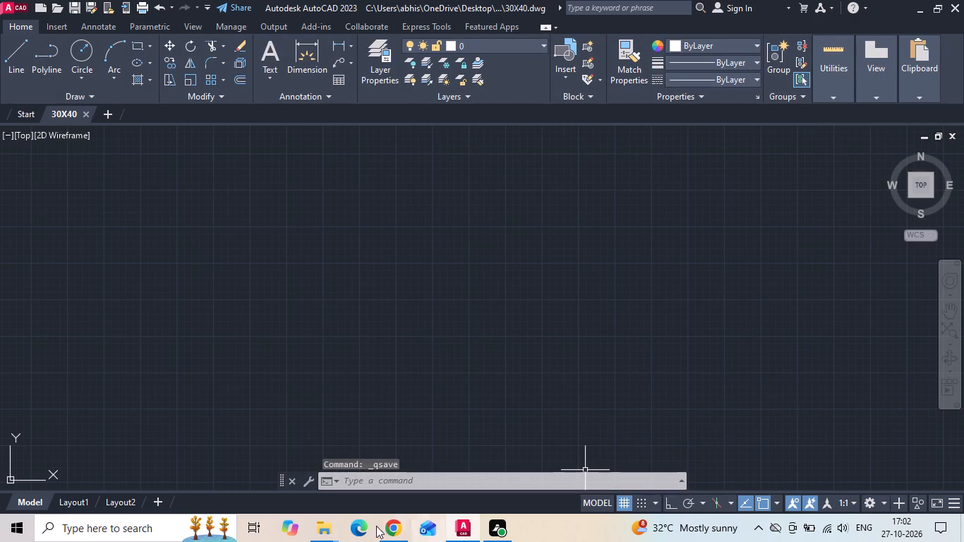
In File Explorer, copy the 30x40 plan image from the 27102026 reference images folder and return to AutoCAD.
click(333, 533)
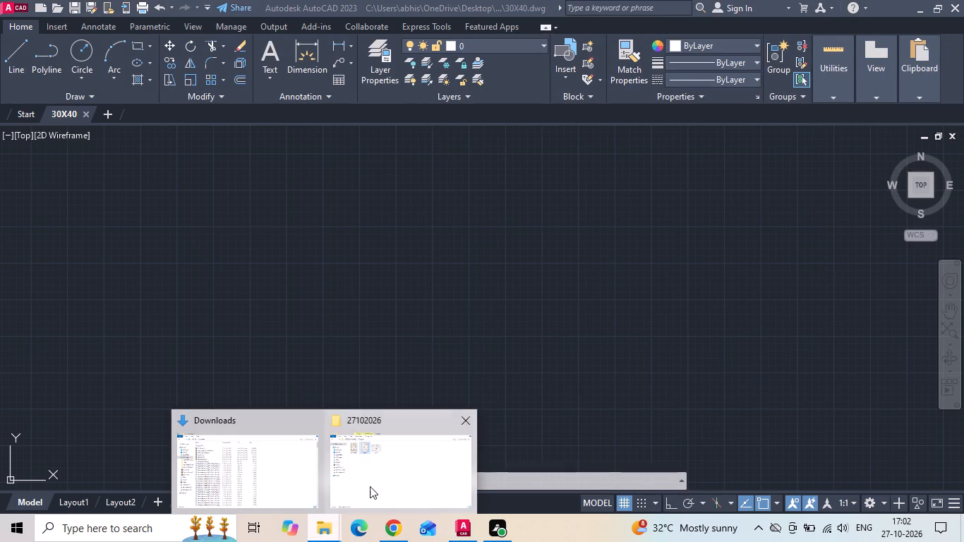
click(370, 486)
right_click(248, 119)
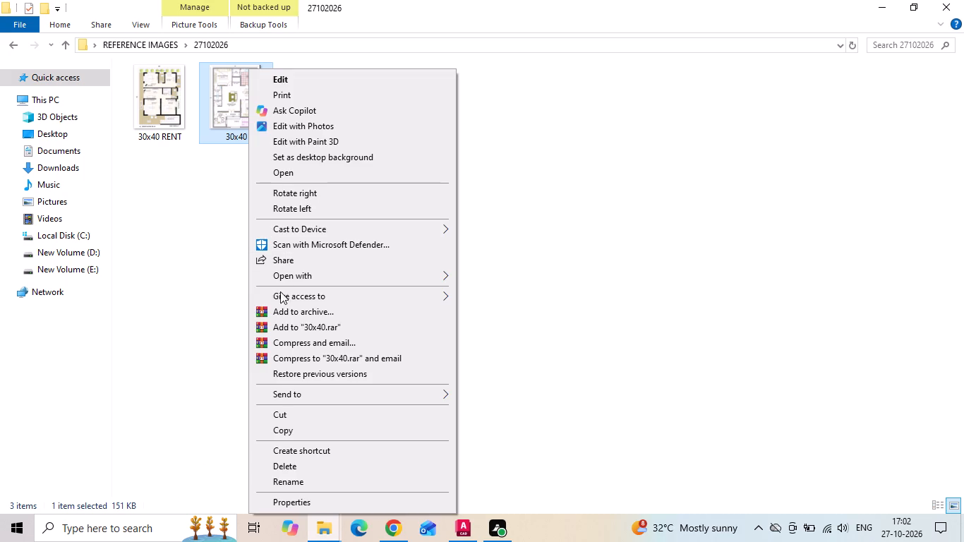
click(288, 427)
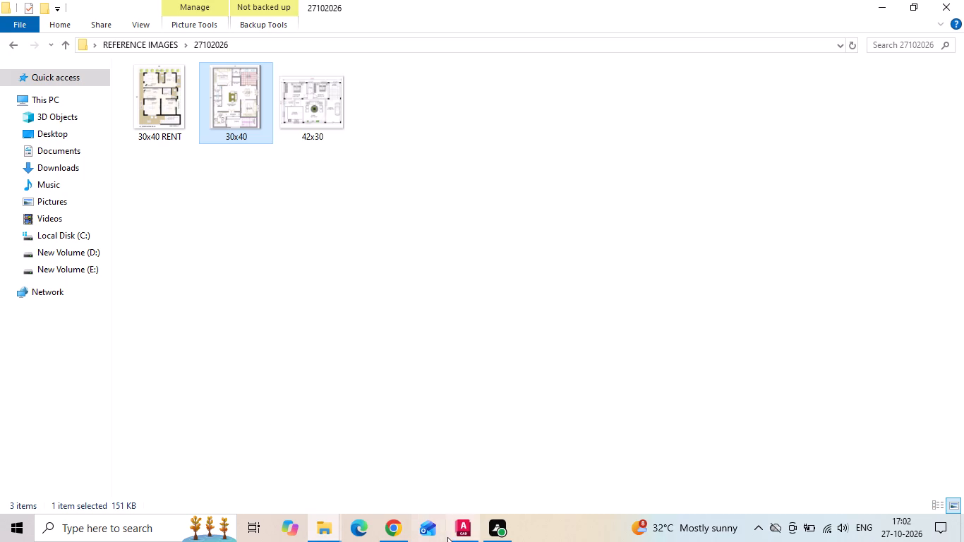
click(462, 537)
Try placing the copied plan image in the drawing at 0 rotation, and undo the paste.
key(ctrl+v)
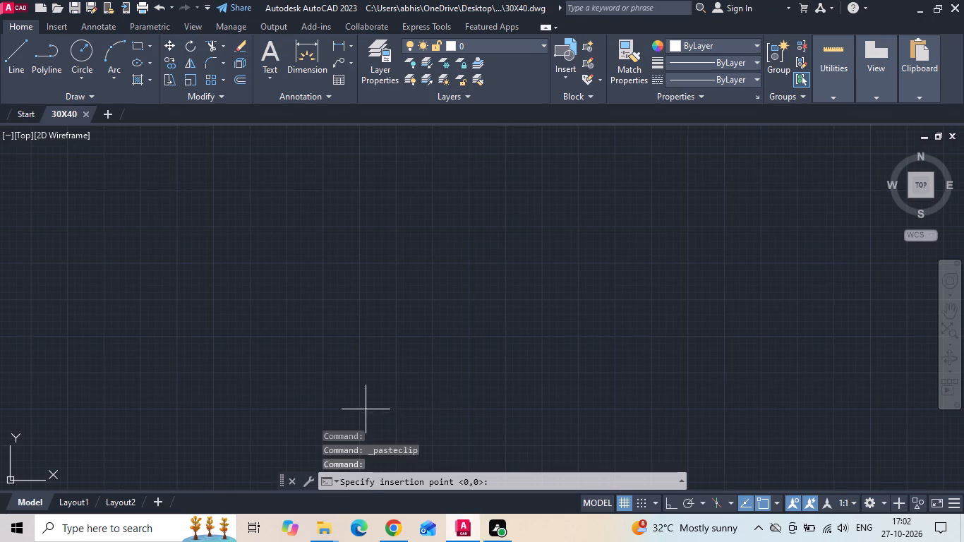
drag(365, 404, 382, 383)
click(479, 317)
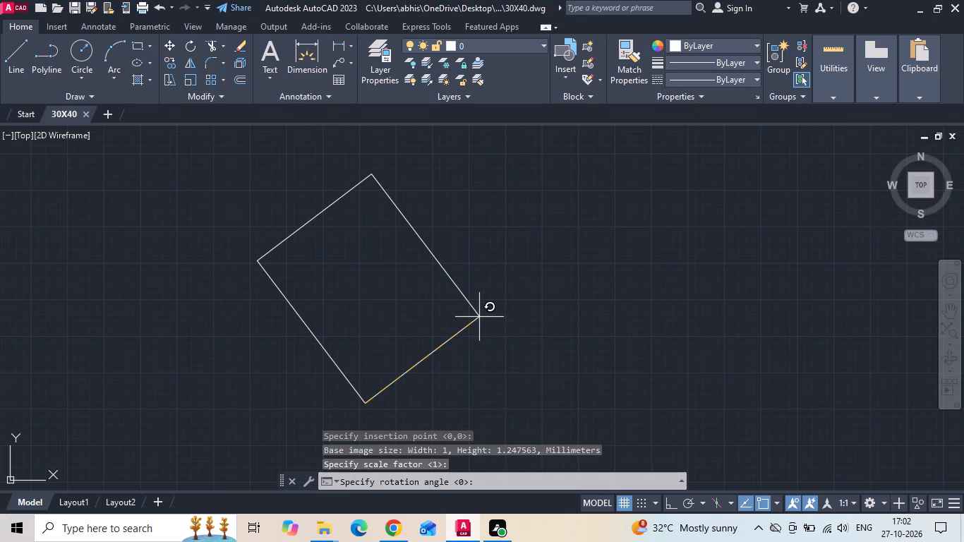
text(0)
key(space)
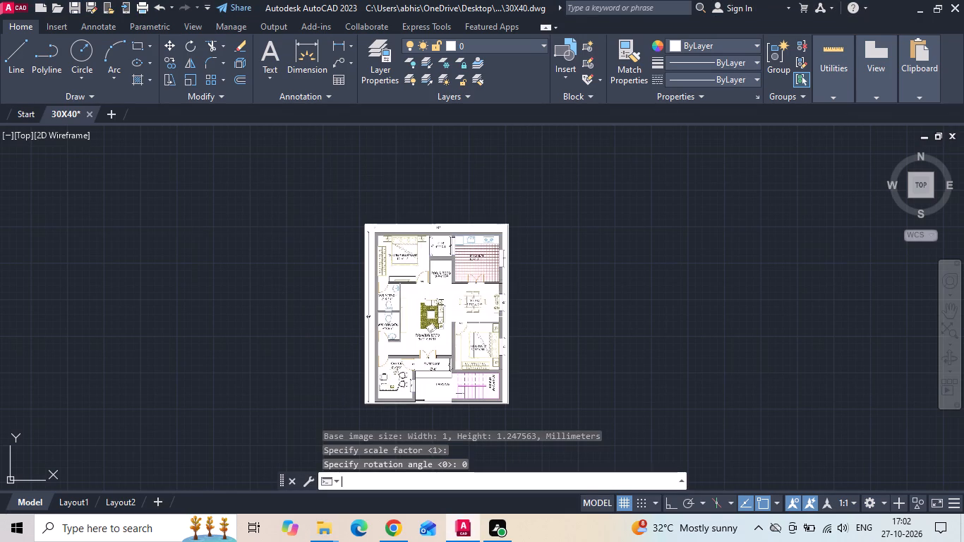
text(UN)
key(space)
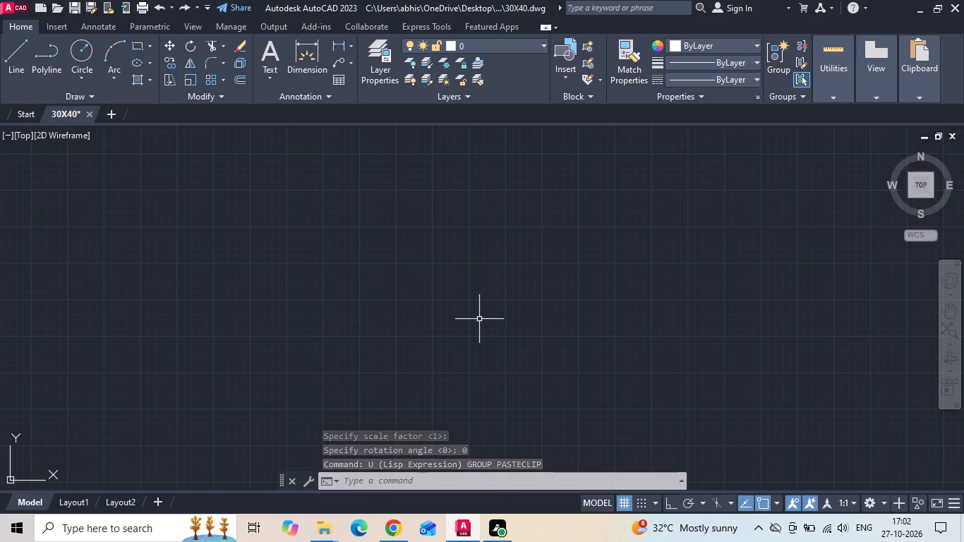
Paste the copied 30x40 plan image into the empty drawing area with a freehand scale and 0 rotation.
key(ctrl+v)
drag(337, 361, 361, 328)
click(425, 269)
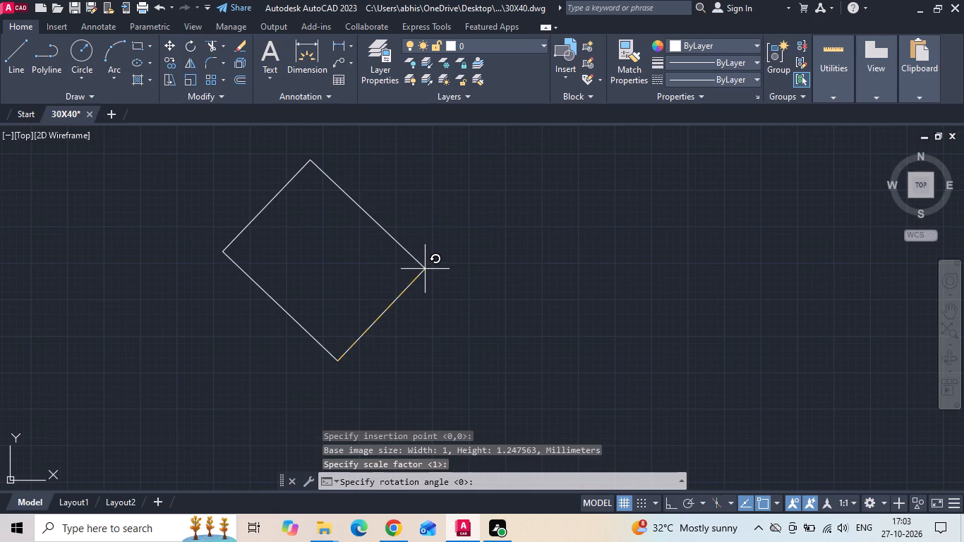
text(0)
key(space)
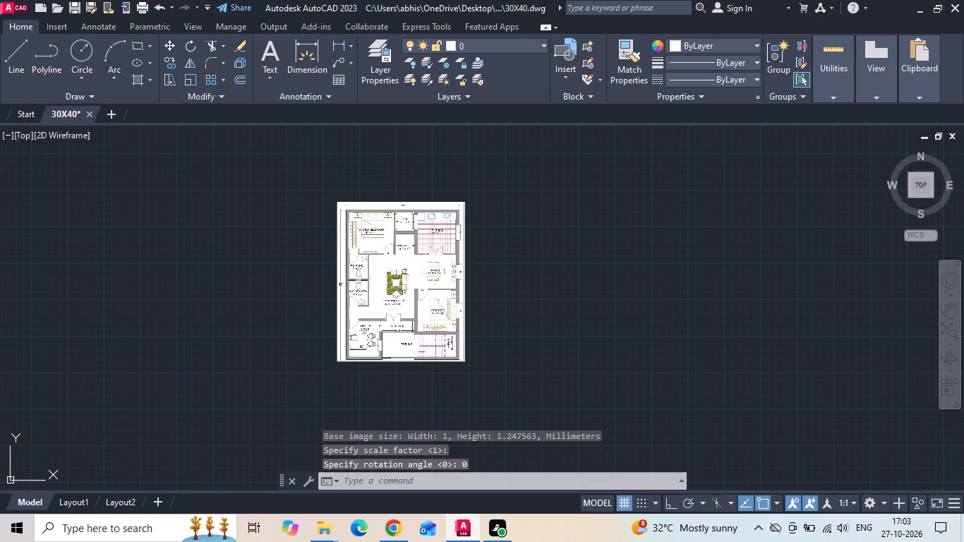
Configure the drawing units to Engineering length with 0'-0.0" precision and an insertion scale in inches.
text(UN)
key(space)
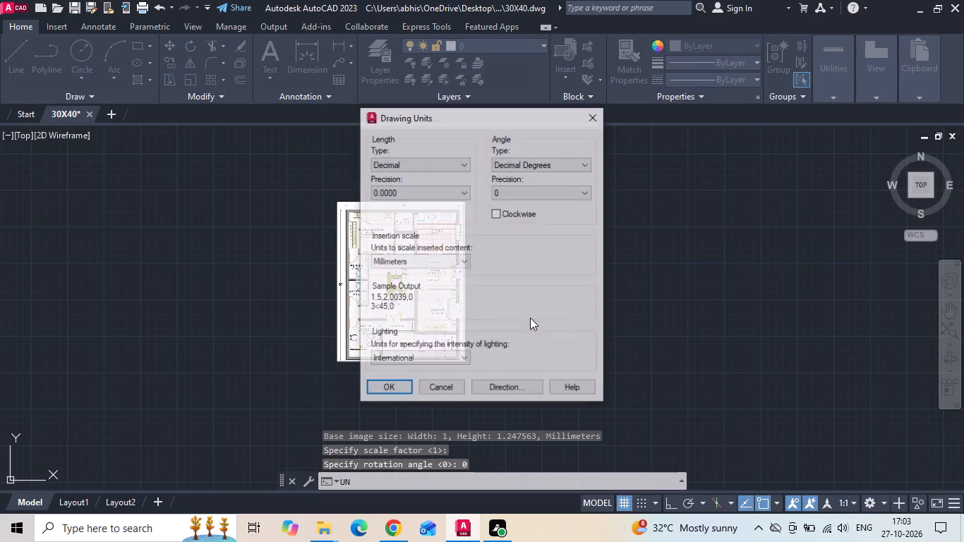
click(428, 164)
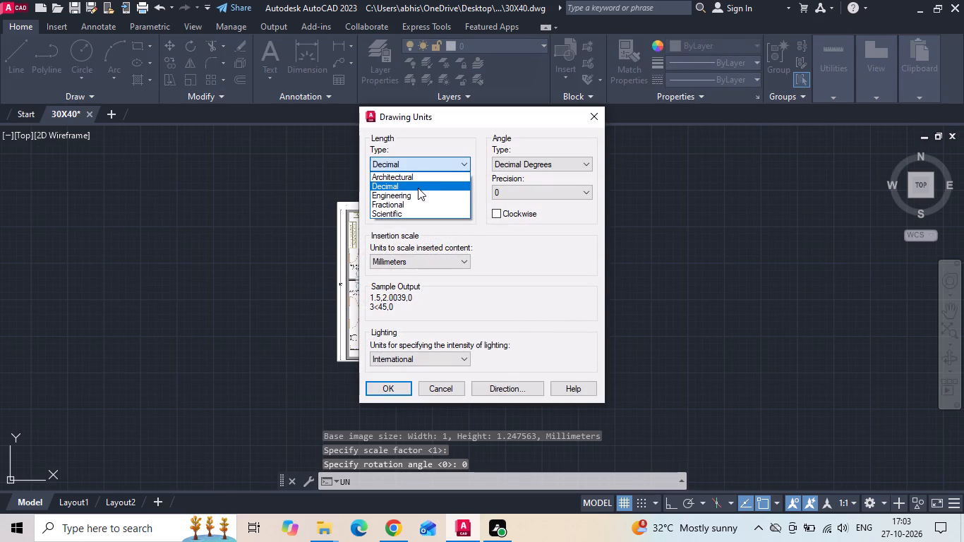
click(414, 195)
click(414, 193)
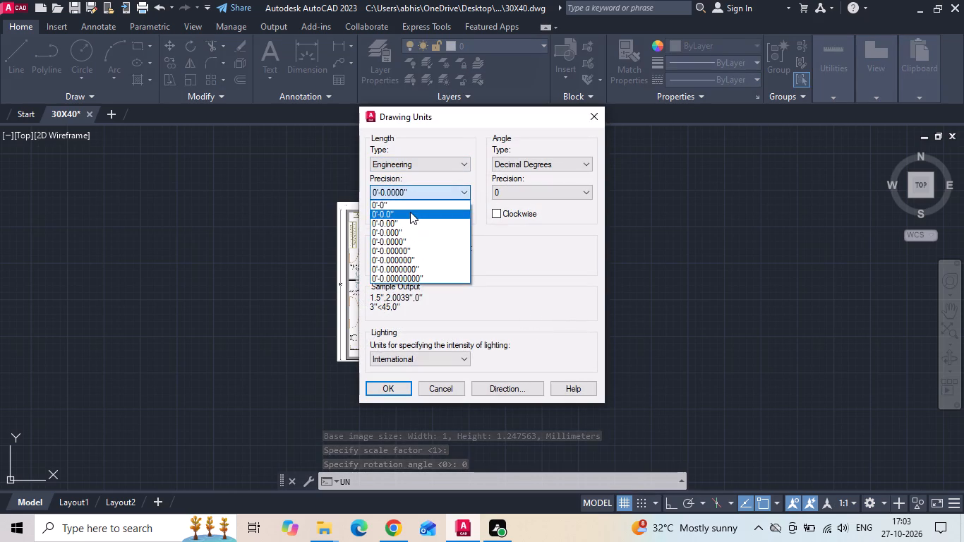
click(410, 212)
click(399, 263)
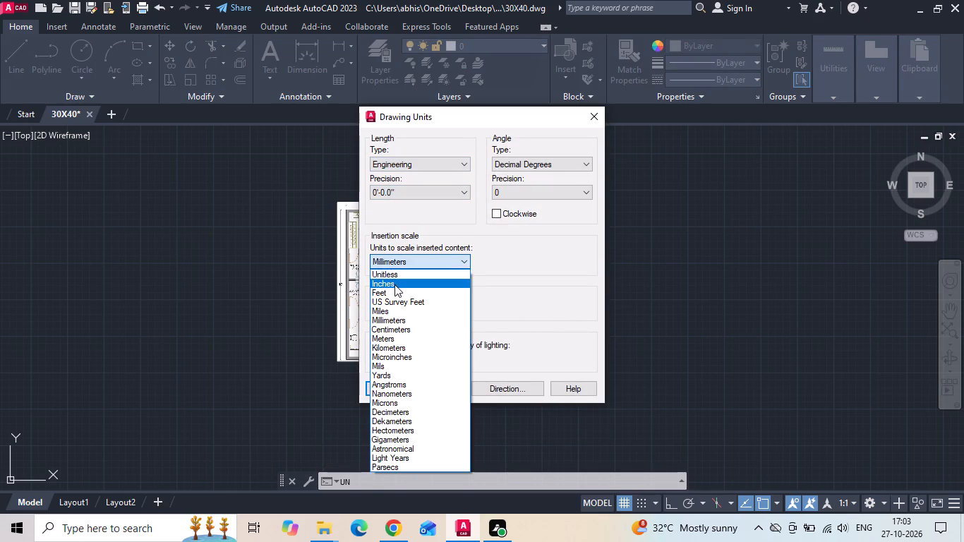
click(394, 284)
click(388, 387)
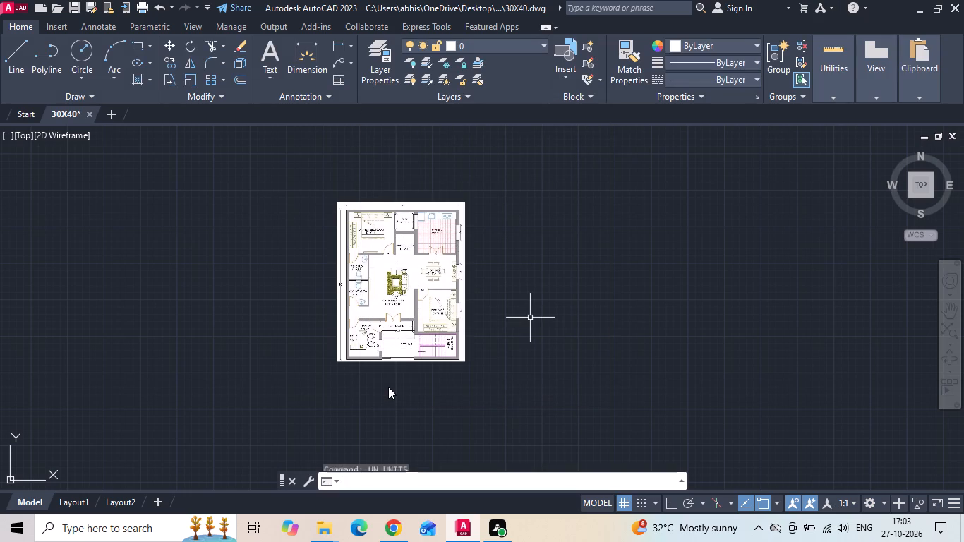
Modify dimension style ISO-25 to Engineering primary units and 9" text height, and set it as current.
key(d)
key(space)
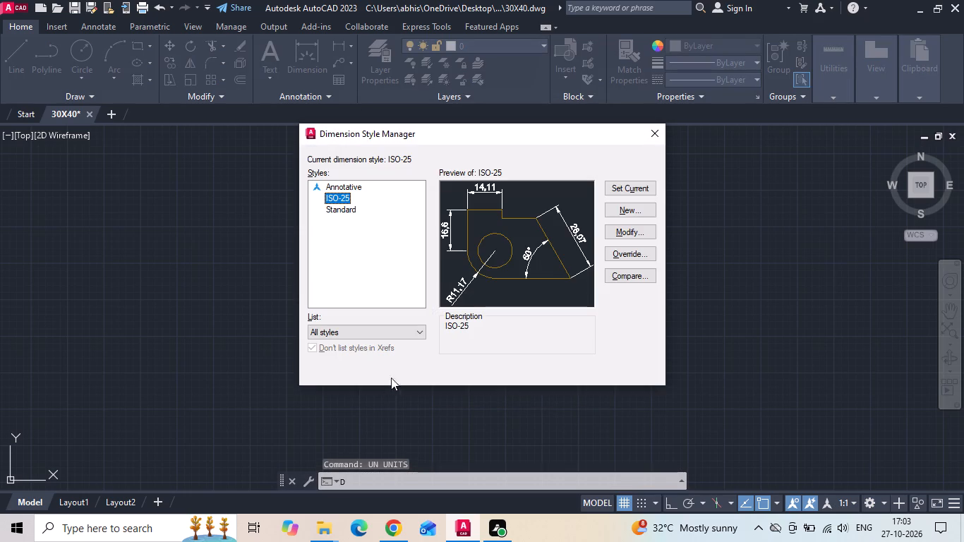
click(644, 234)
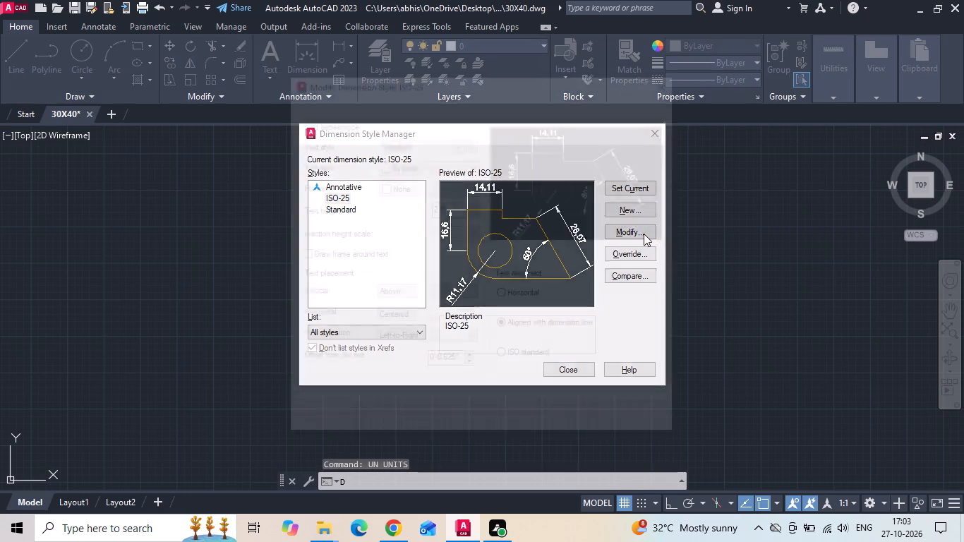
click(470, 111)
click(433, 136)
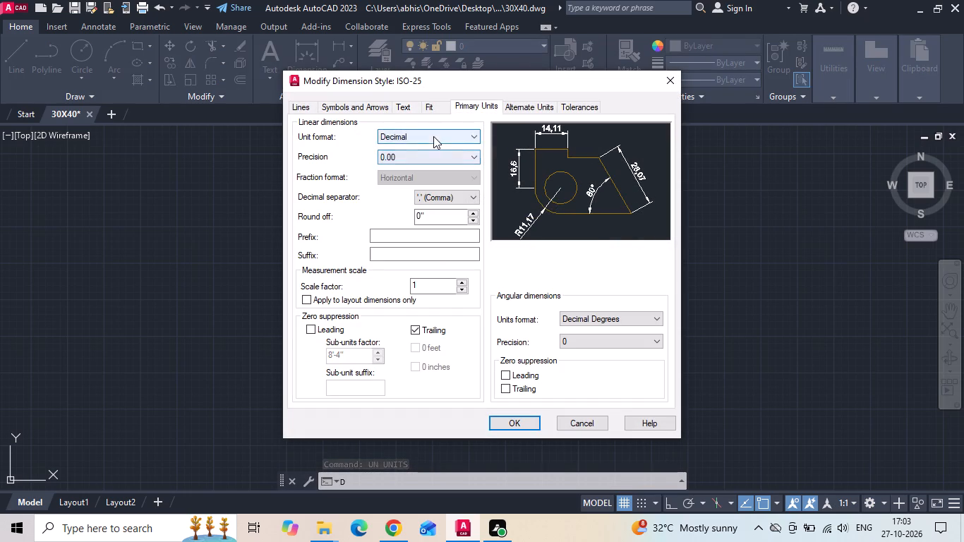
click(419, 169)
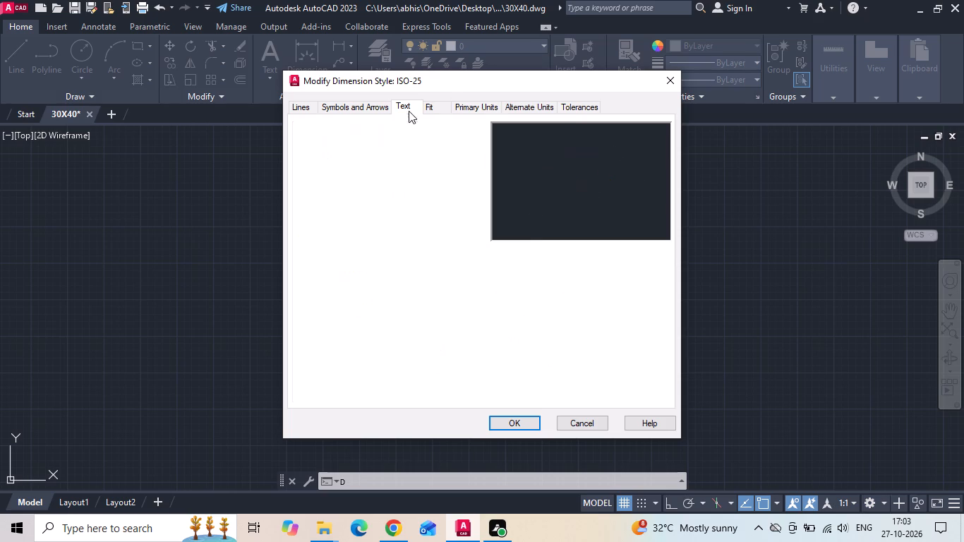
click(409, 111)
drag(449, 215, 426, 209)
key(BackSpace)
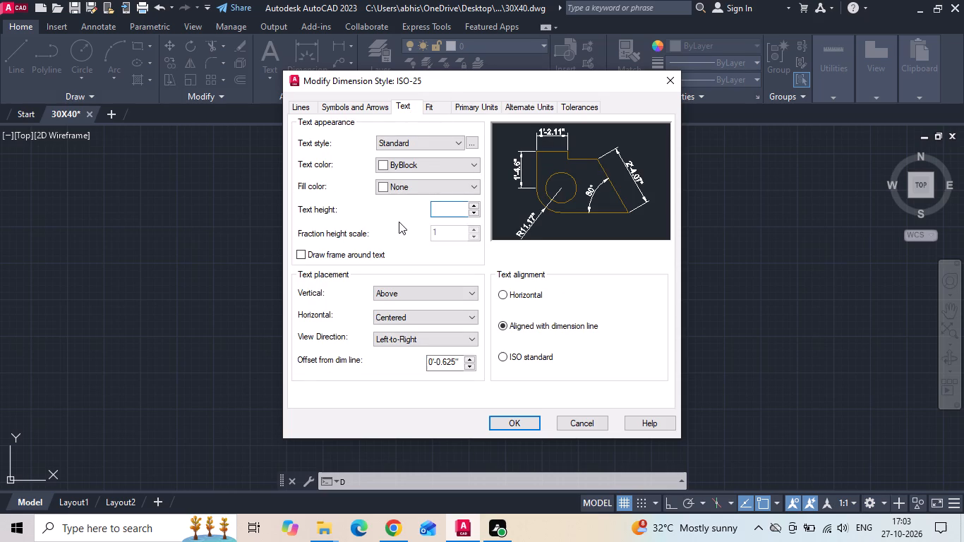
text(9")
key(Return)
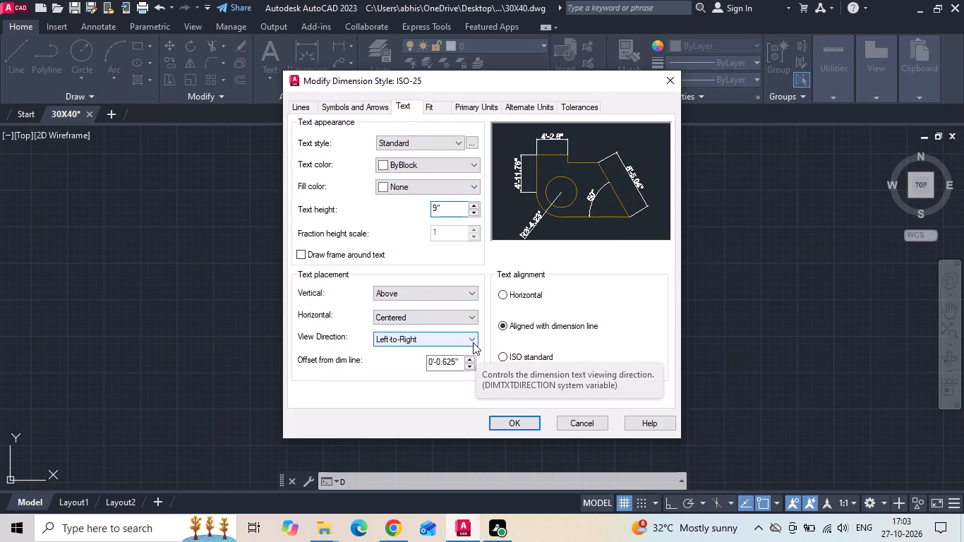
click(503, 423)
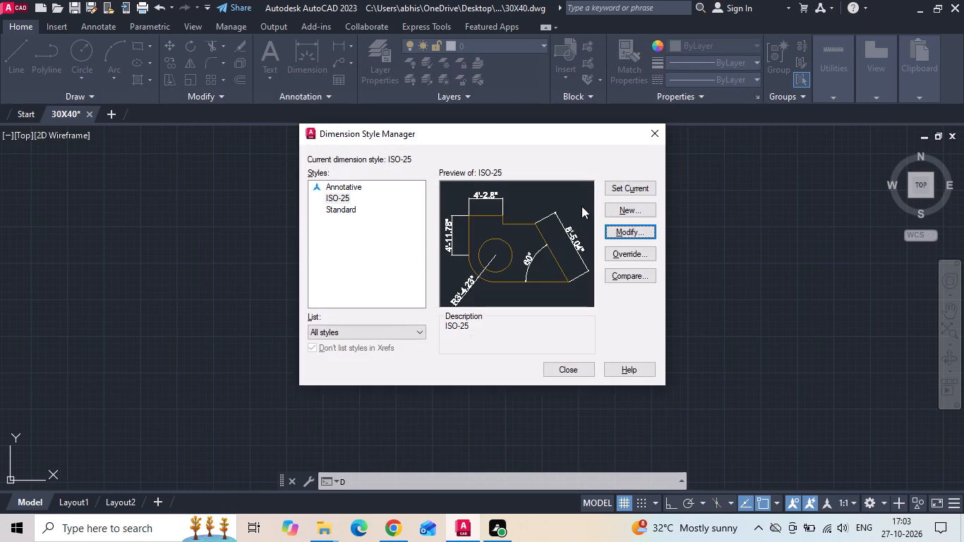
click(614, 186)
click(574, 363)
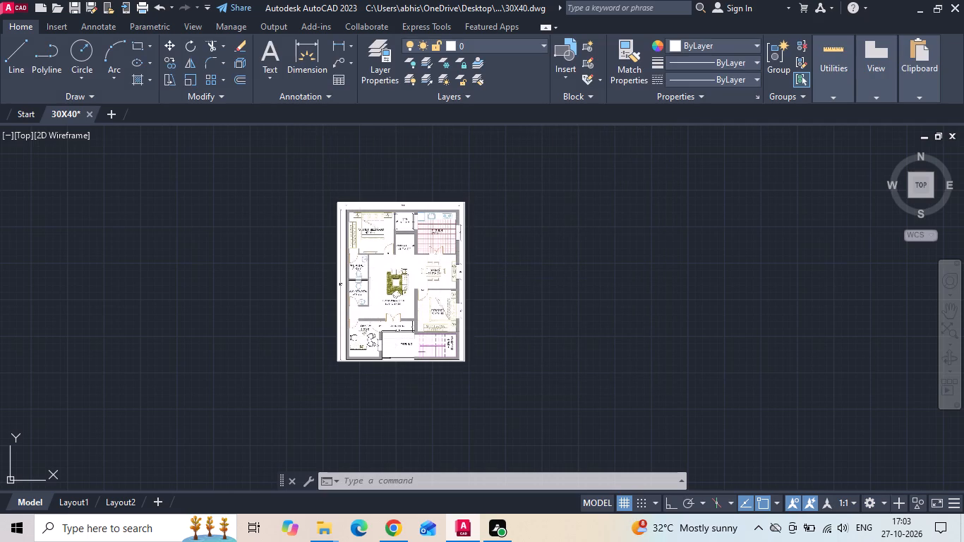
Draw a rectangle 30' long and 40' wide beside the reference plan image for the house outline.
text(REC)
key(space)
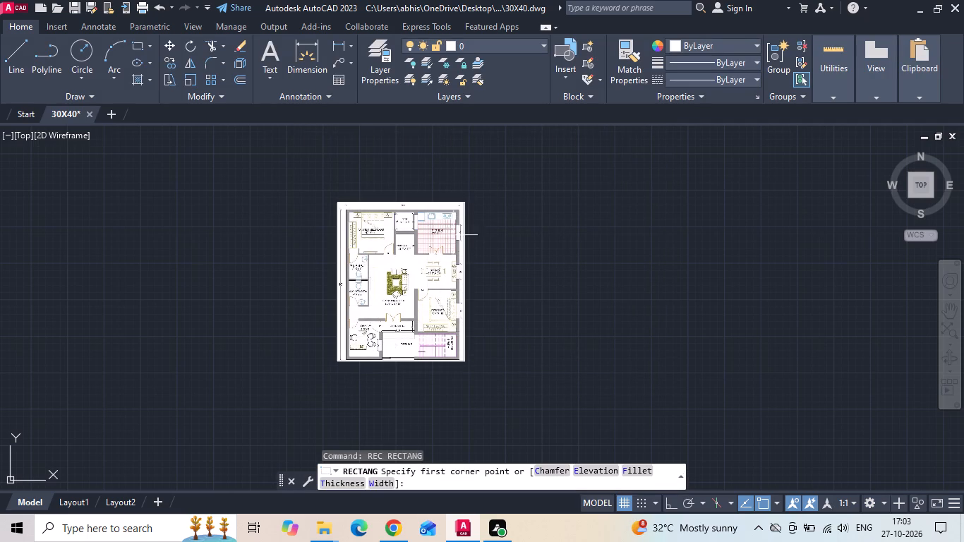
drag(474, 208, 500, 251)
text(D)
key(space)
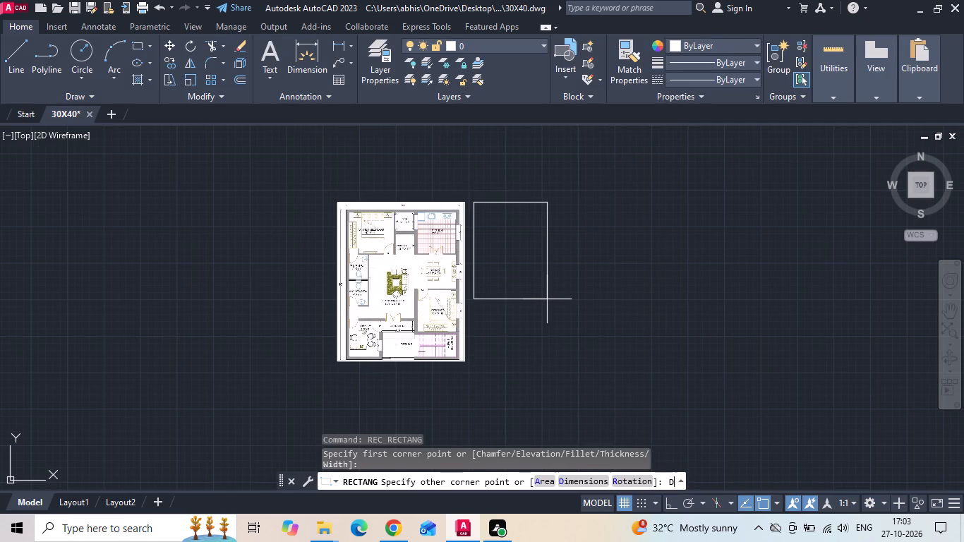
text(30')
key(Return)
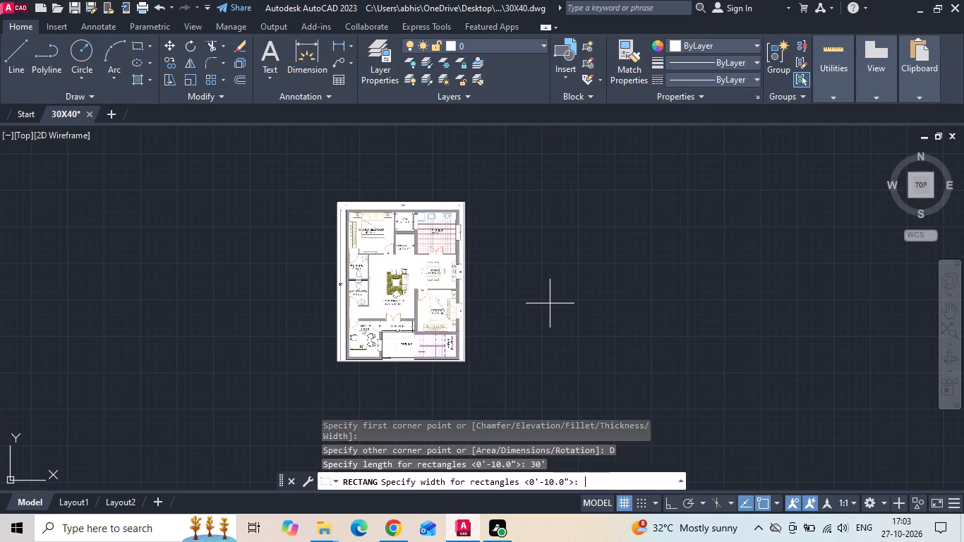
text(40')
key(Return)
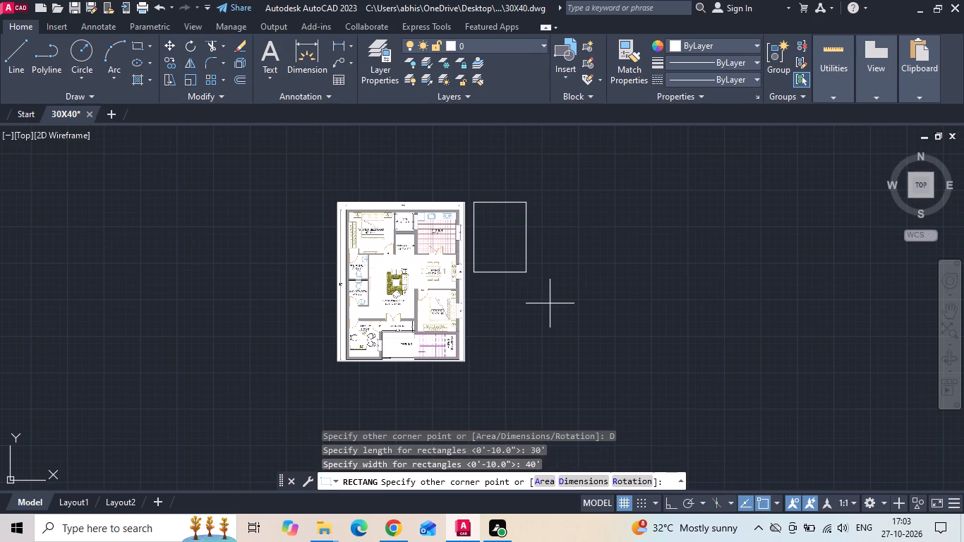
click(550, 305)
Scale the plan image down freehand from its upper-right corner, to roughly the size of the 30' by 40' rectangle.
drag(500, 385, 488, 375)
click(443, 342)
right_click(442, 341)
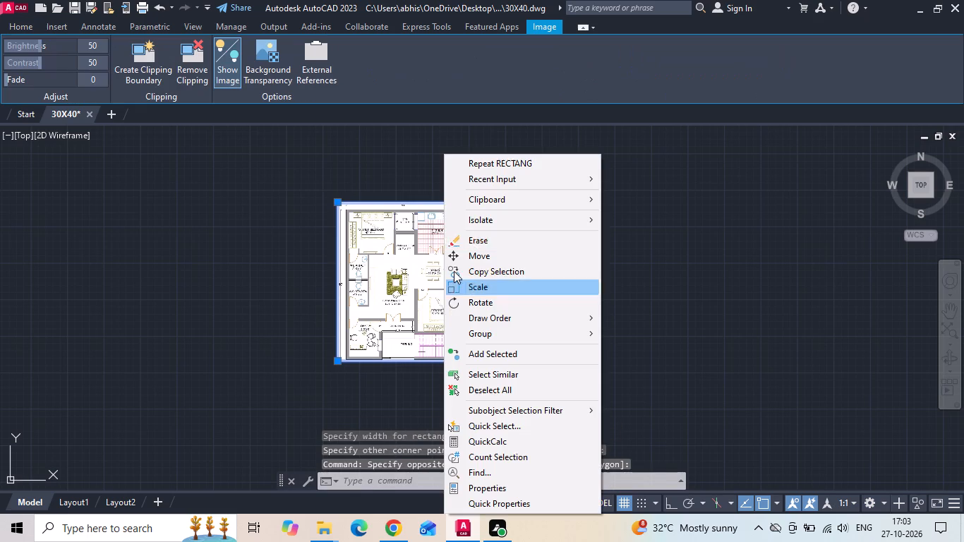
click(464, 287)
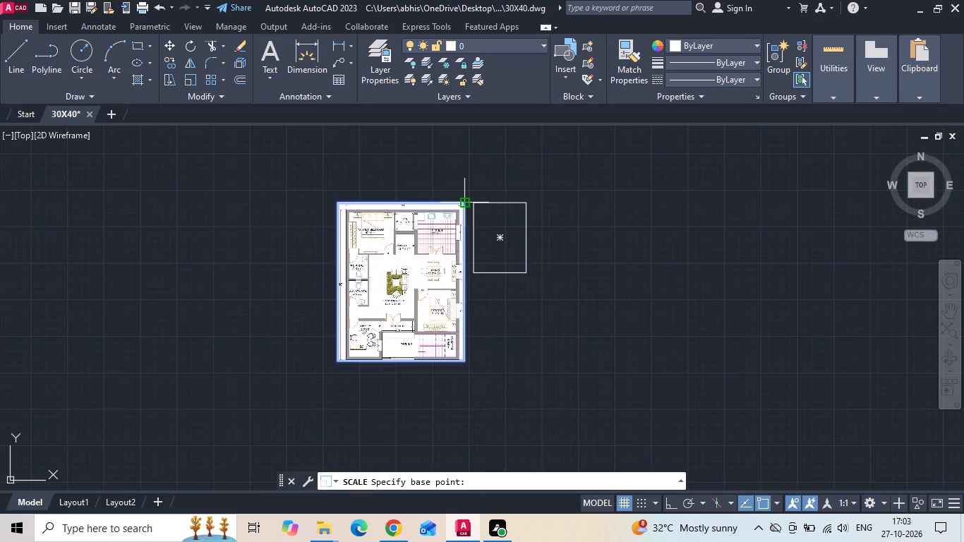
drag(464, 204, 462, 214)
scroll(452, 232, up, 2)
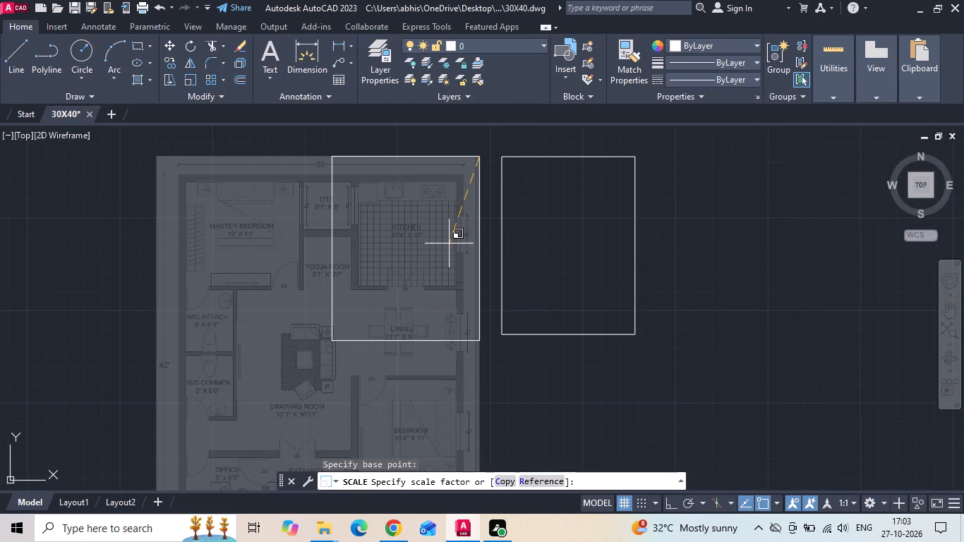
click(449, 243)
middle_drag(449, 248, 459, 279)
Save the drawing.
key(ctrl+s)
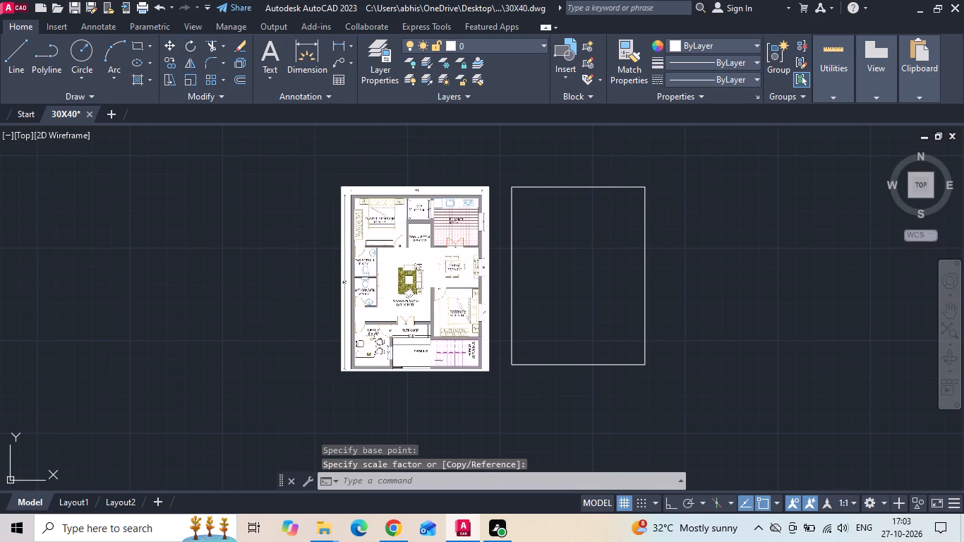
key(ctrl+s)
key(ctrl+s)
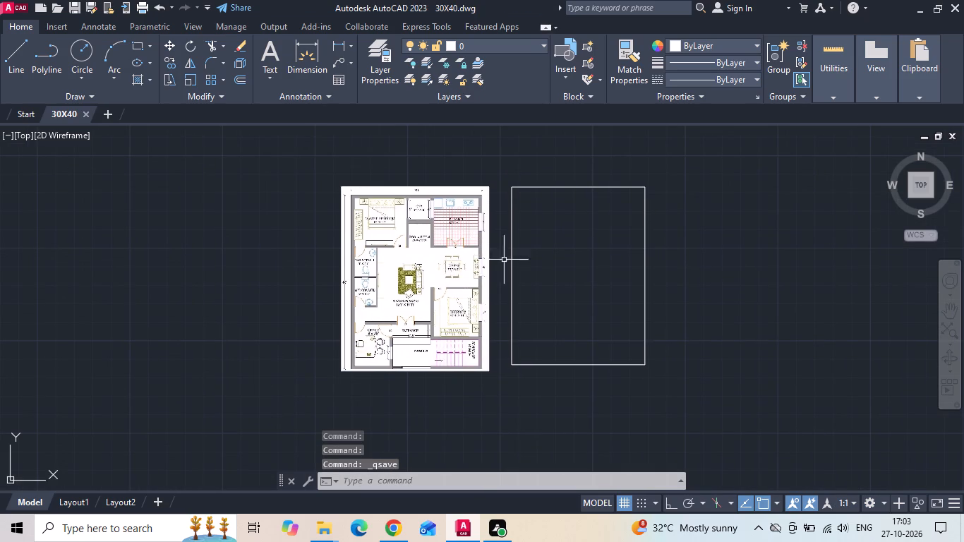
Offset the 30' by 40' rectangle 9" inward to form the outer wall thickness.
scroll(563, 186, up, 1)
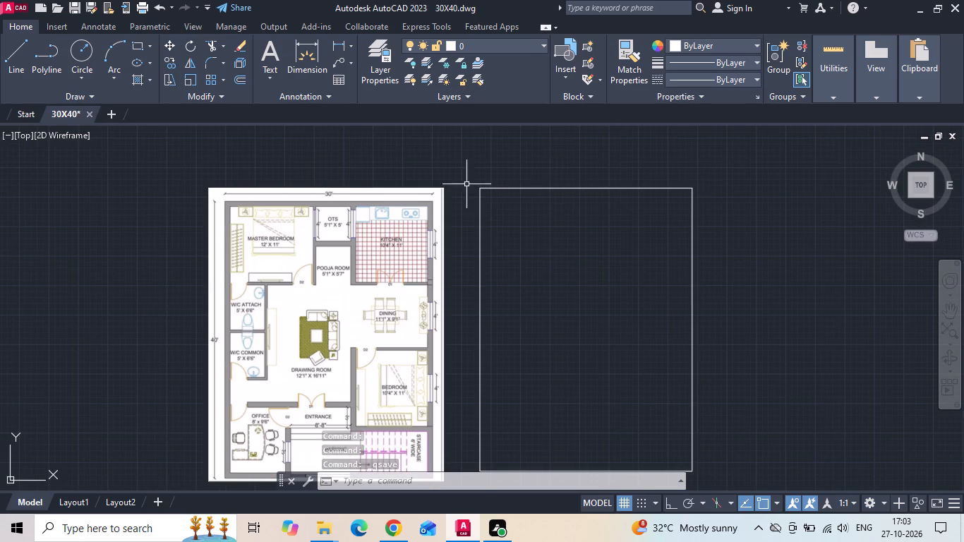
scroll(466, 184, up, 1)
text(O 9)
key(space)
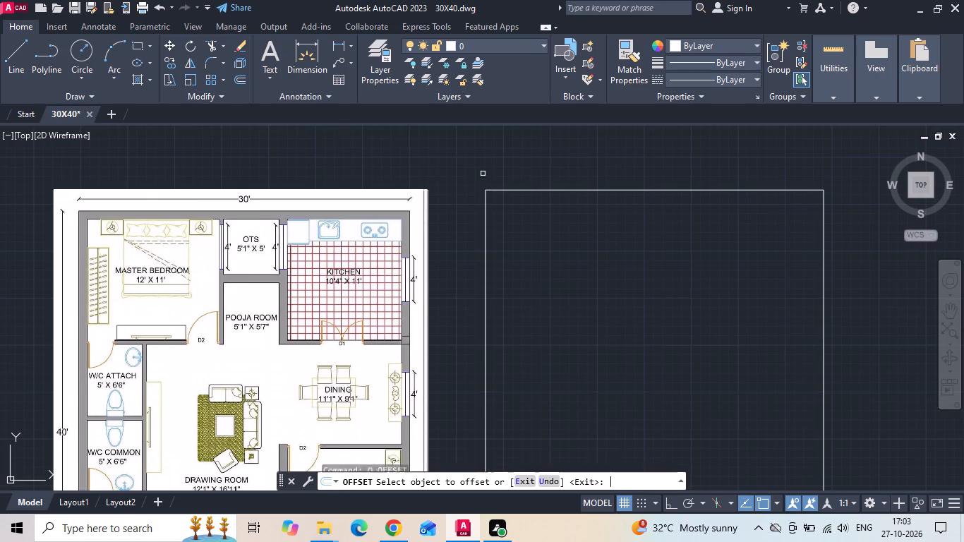
drag(486, 260, 497, 263)
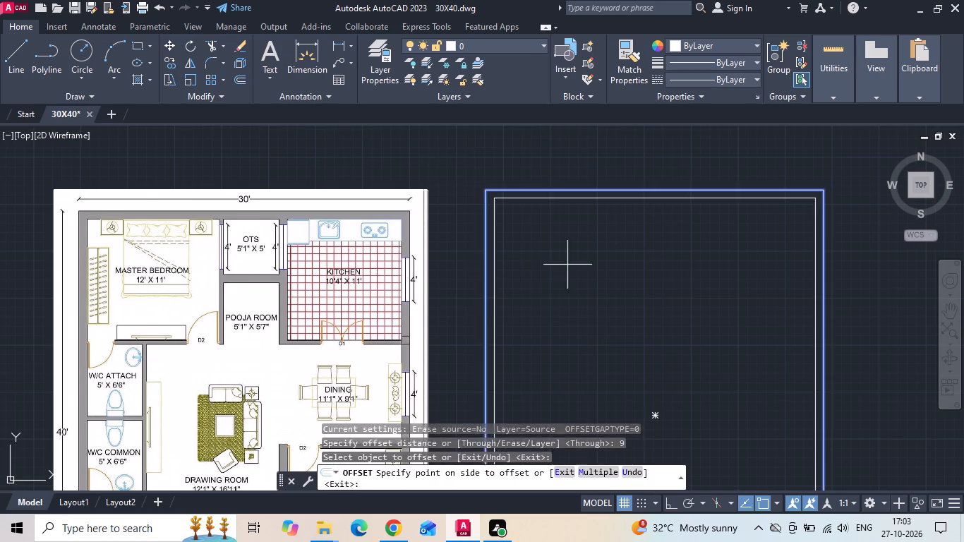
click(567, 265)
middle_drag(569, 260, 567, 246)
key(Escape)
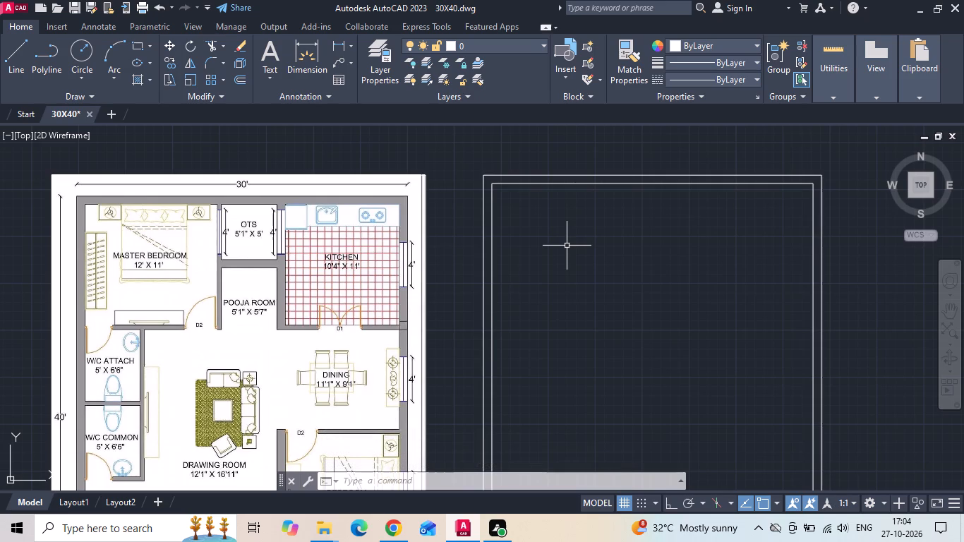
Explode the outer and inner wall rectangles into separate lines.
text(X)
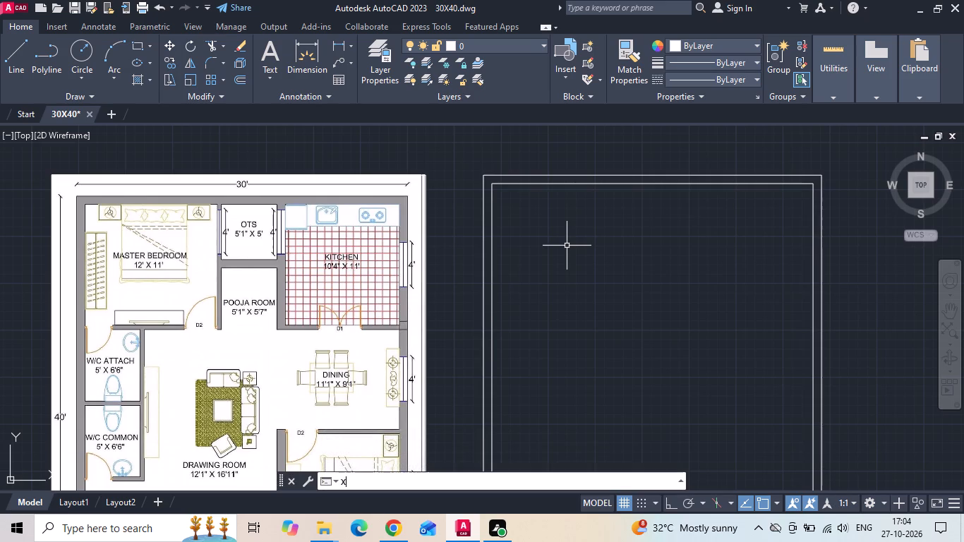
key(space)
drag(563, 272, 555, 287)
click(467, 382)
key(space)
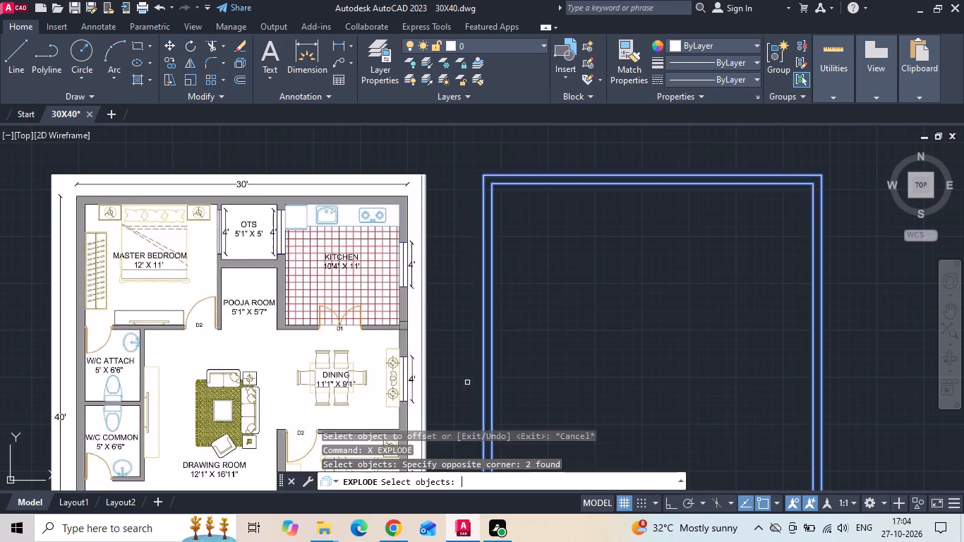
Copy the left inner wall line 12' to the right with Ortho on, for the master bedroom width.
click(493, 300)
right_click(493, 299)
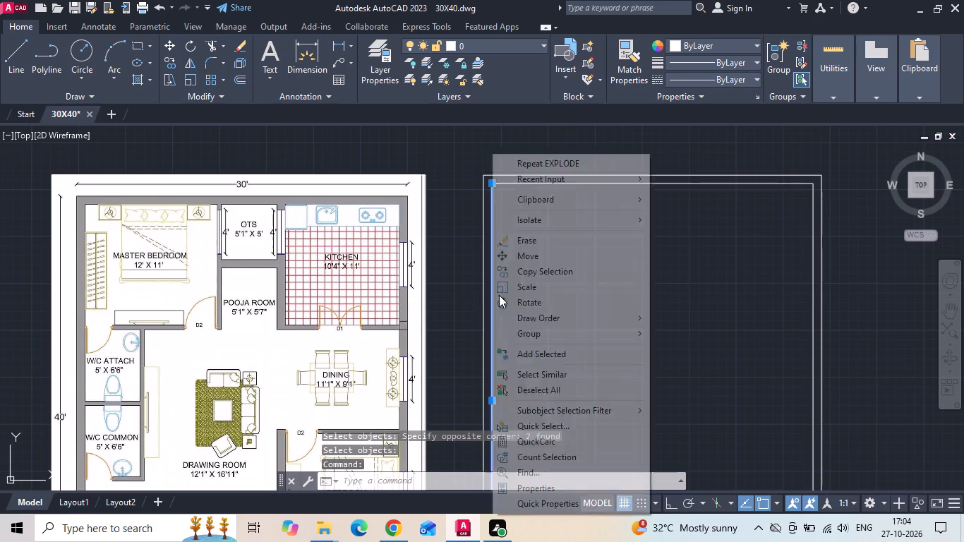
click(551, 269)
drag(570, 333, 605, 344)
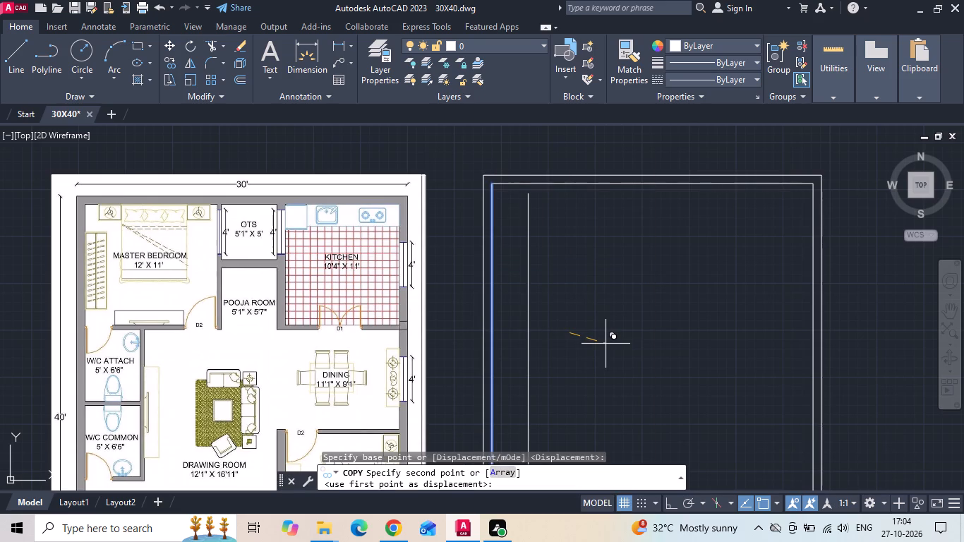
key(F8)
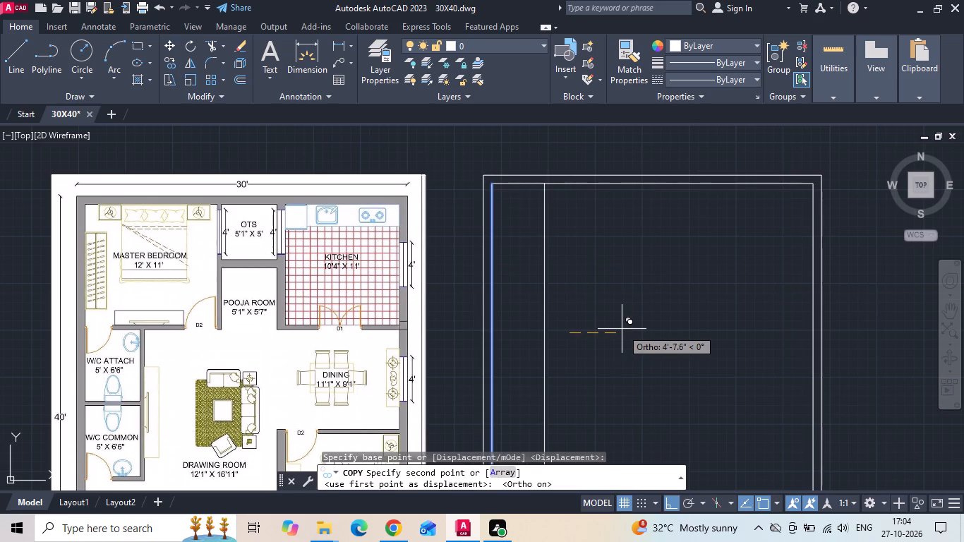
text(12')
key(Return)
key(Escape)
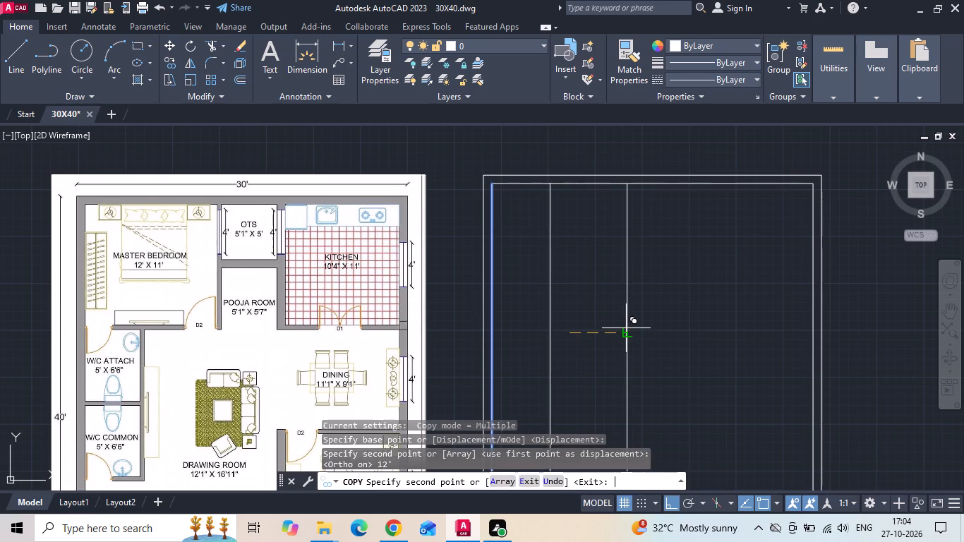
Offset the top inner wall line 11' downward for the depth of the master bedroom and kitchen.
text(O 11')
key(Return)
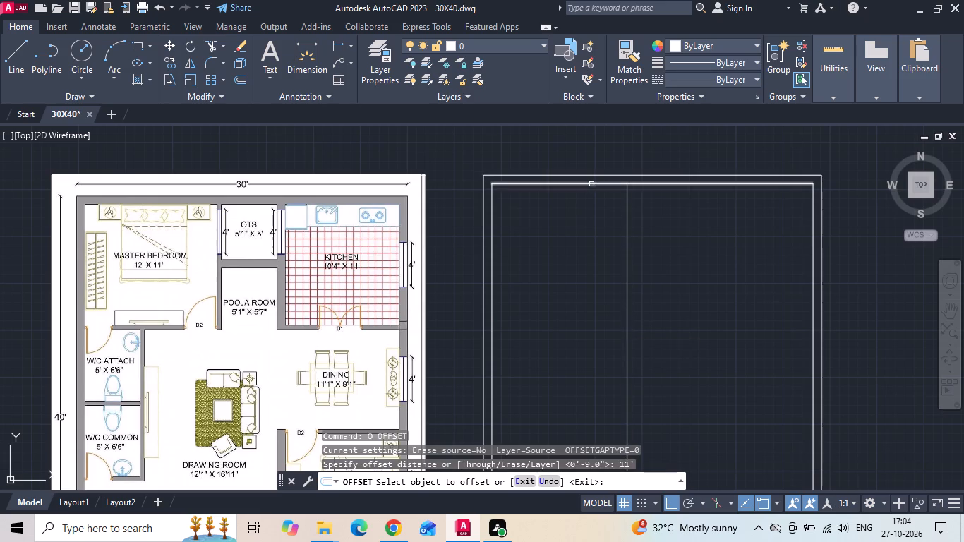
drag(591, 183, 571, 278)
click(558, 339)
key(Escape)
key(p)
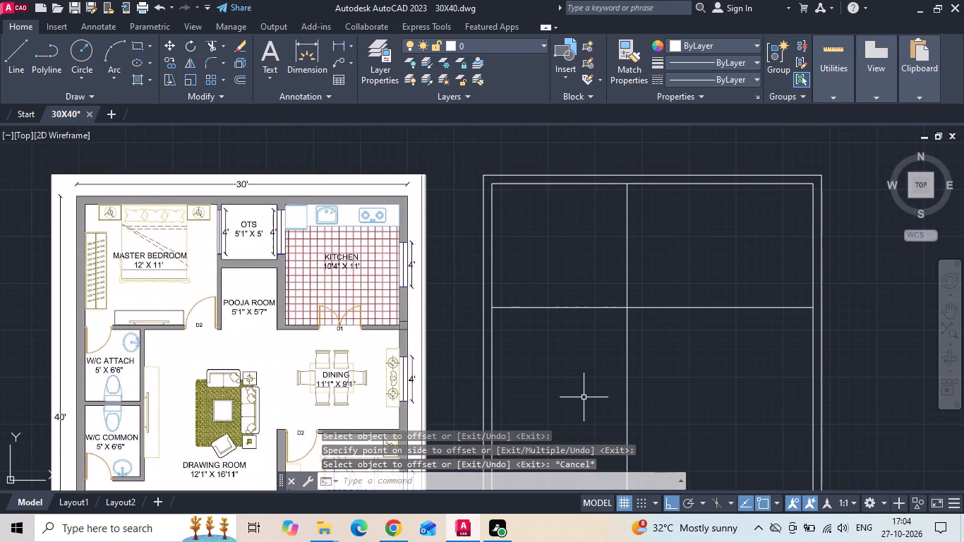
key(Escape)
Offset the right inner wall line 10'4" to the left for the kitchen width.
text(O)
key(space)
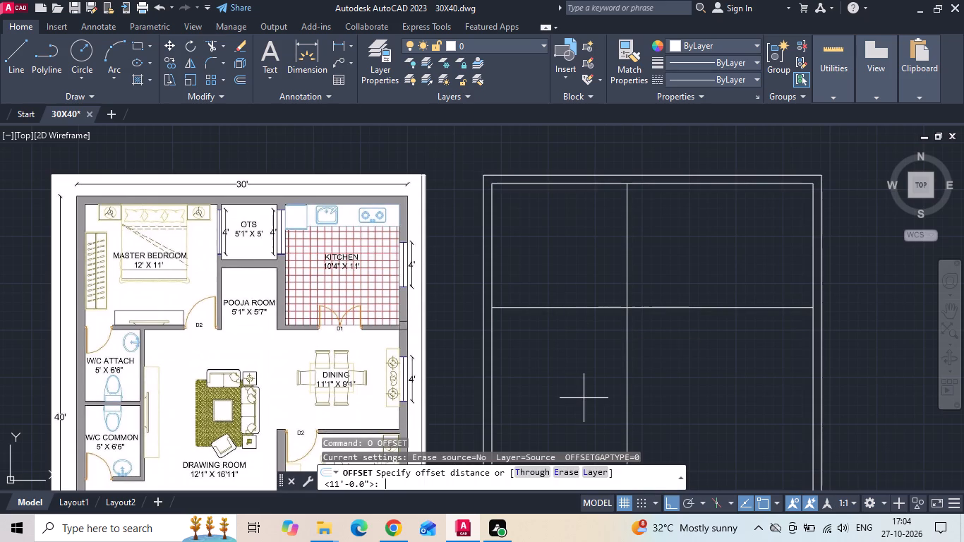
text(10')
text(4)
key(space)
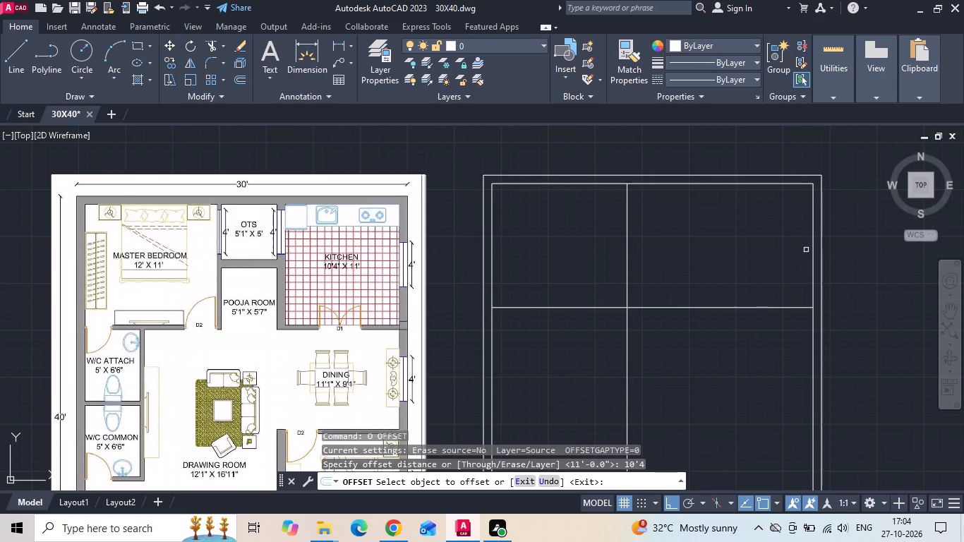
click(812, 277)
click(761, 262)
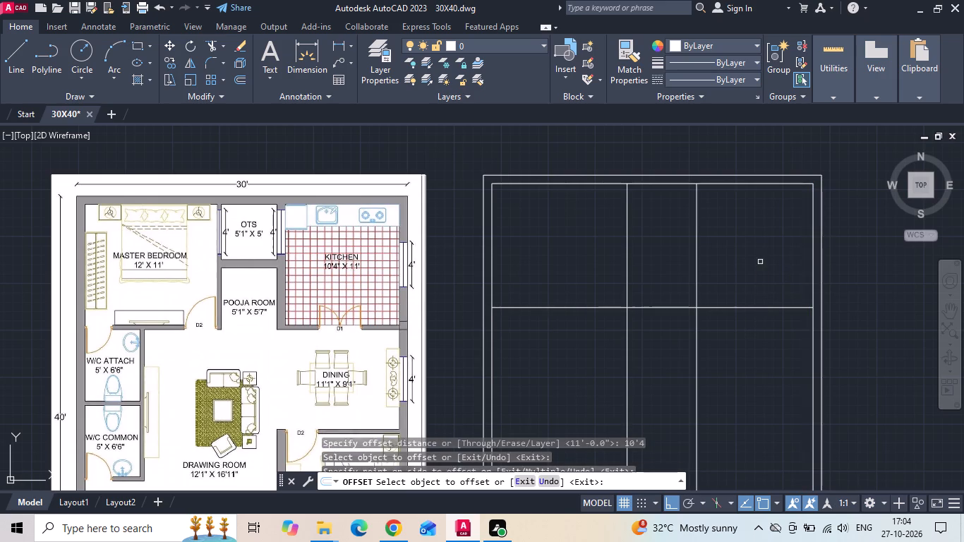
key(Escape)
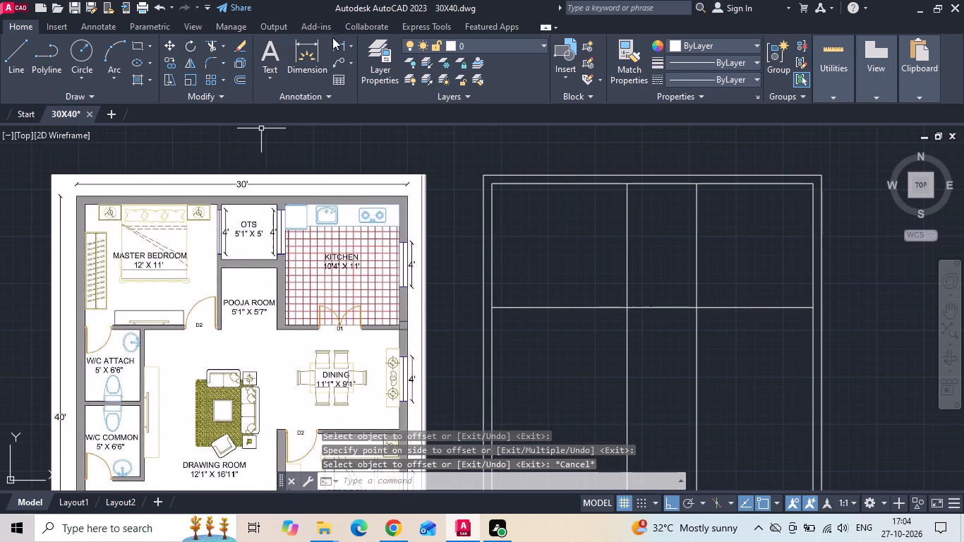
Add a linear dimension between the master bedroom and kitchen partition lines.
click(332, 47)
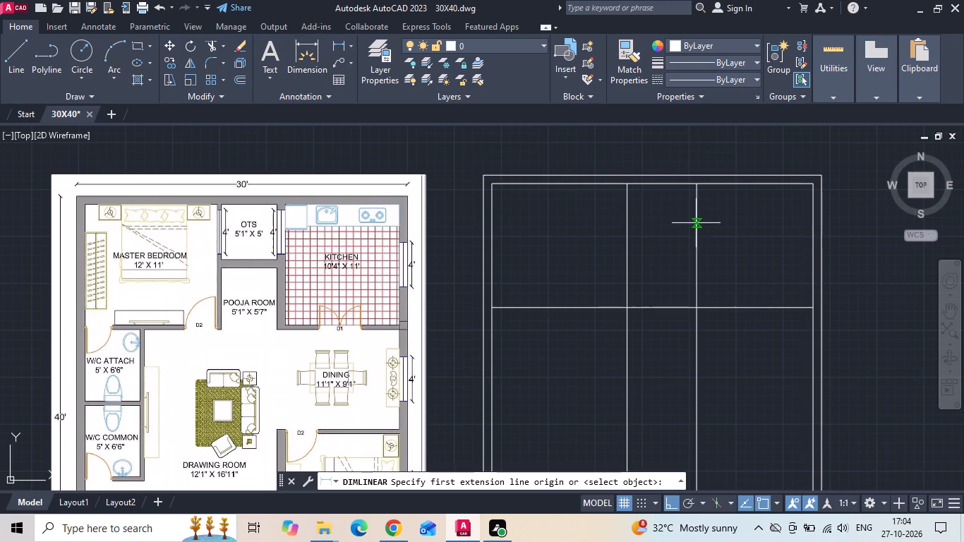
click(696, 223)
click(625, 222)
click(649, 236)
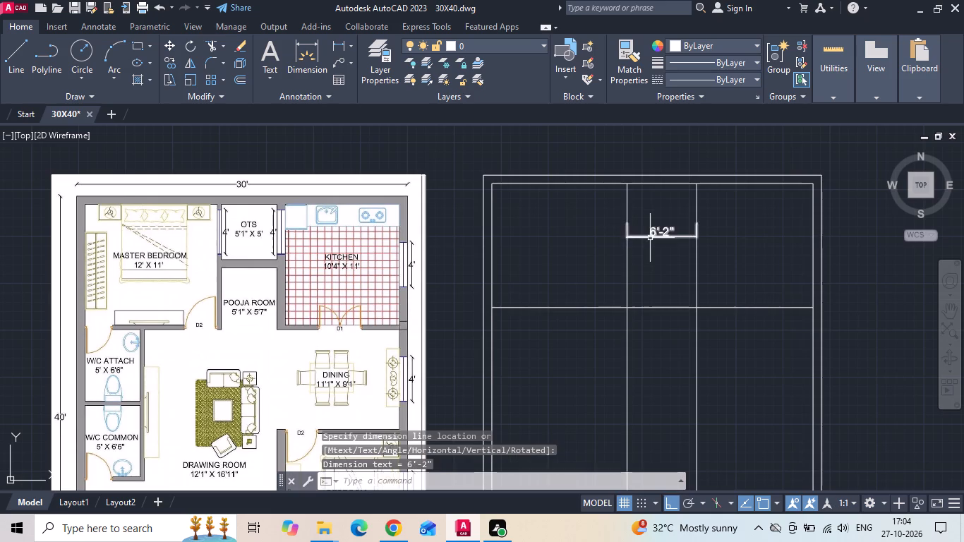
Offset the master bedroom and kitchen partition lines 6" toward each other to give both partitions their thickness.
text(O)
key(space)
text(6)
key(space)
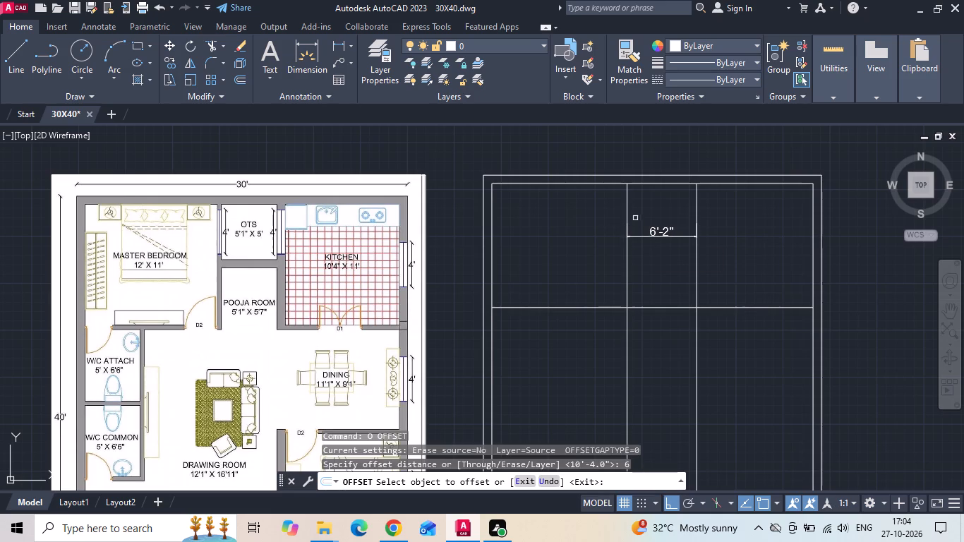
click(627, 197)
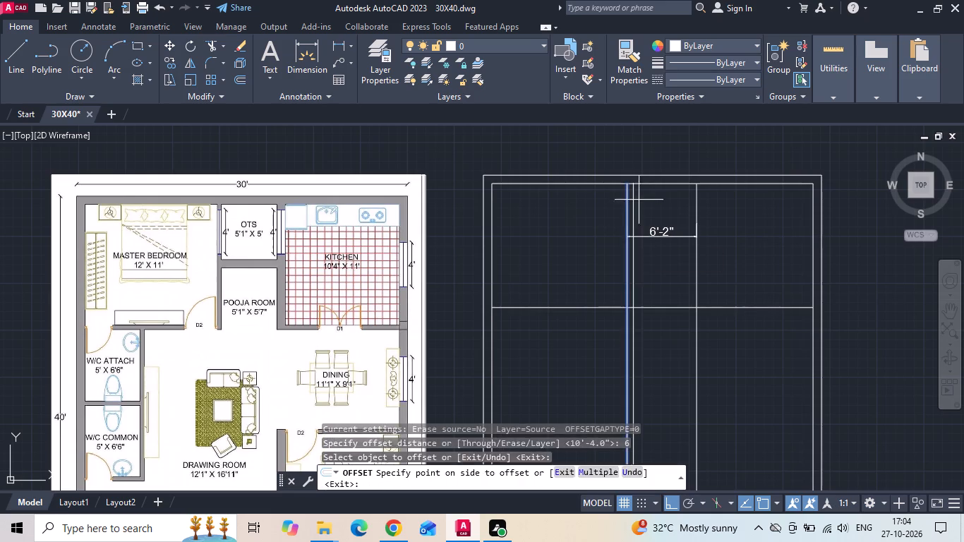
click(679, 213)
click(697, 204)
click(680, 212)
key(Escape)
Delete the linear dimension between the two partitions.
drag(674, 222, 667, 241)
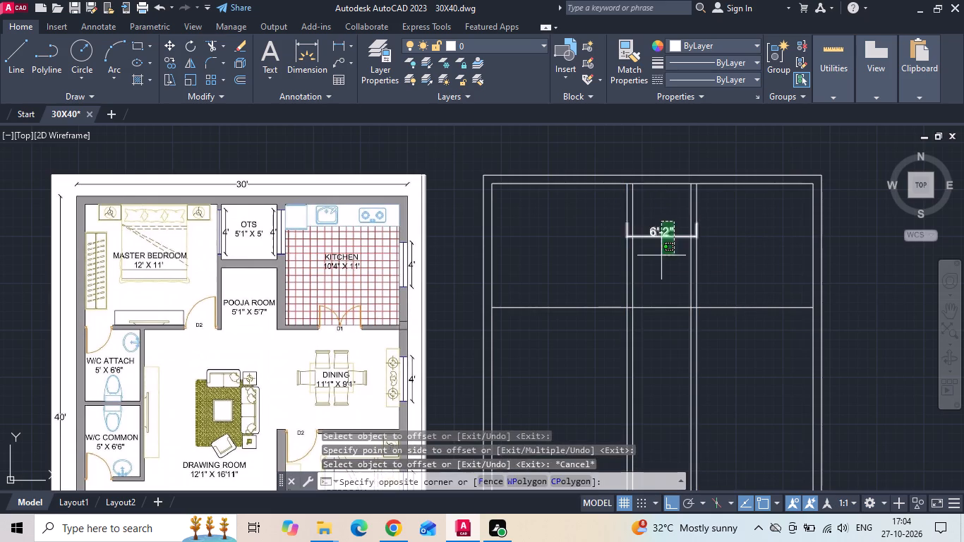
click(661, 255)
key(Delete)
Add a linear dimension for the clear OTS width between the inner faces of the two 6" partitions.
text(DLI)
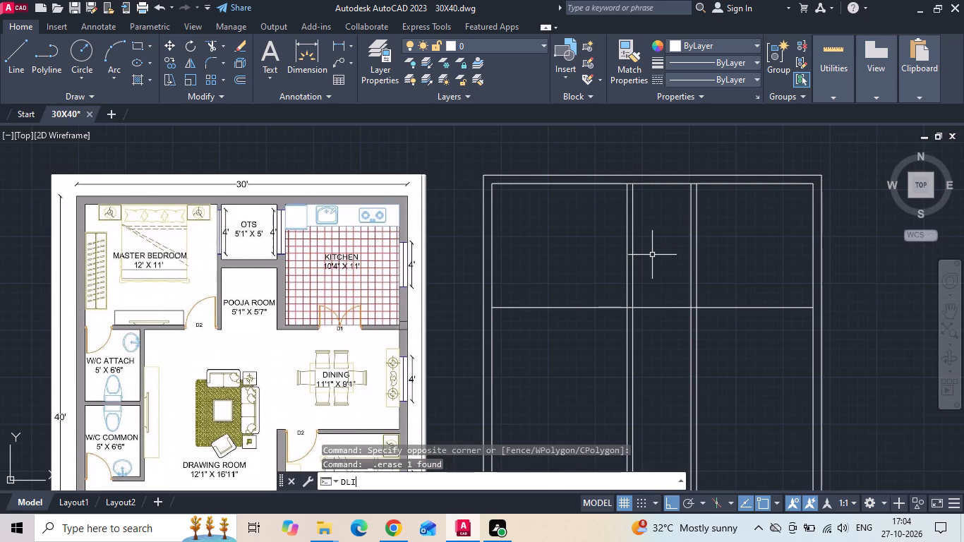
key(space)
click(636, 220)
click(688, 223)
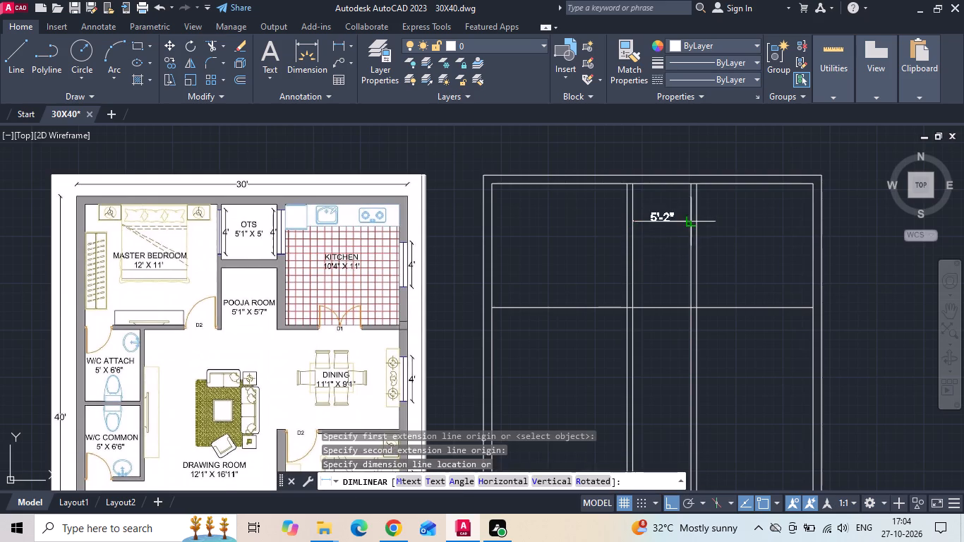
scroll(685, 227, up, 1)
scroll(685, 227, down, 1)
scroll(685, 227, up, 1)
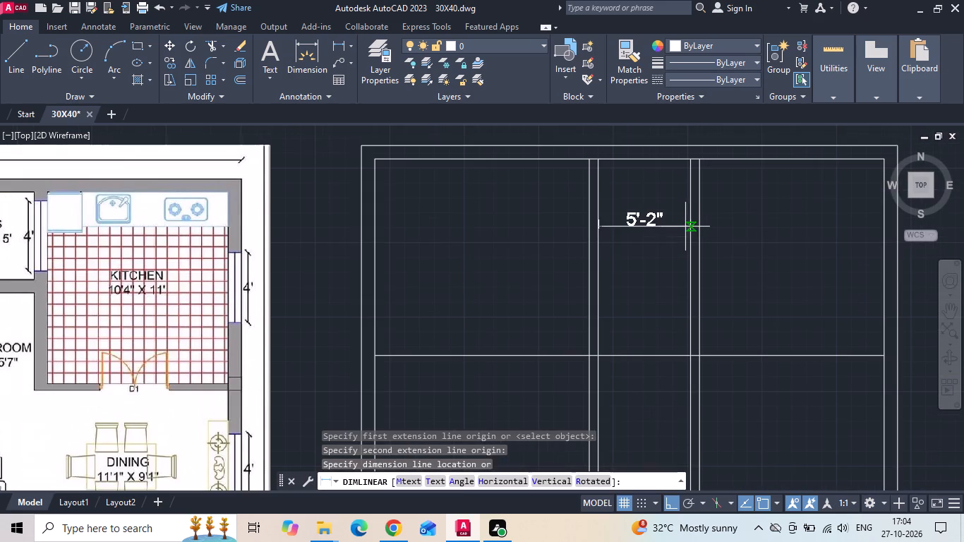
click(681, 234)
scroll(666, 265, down, 1)
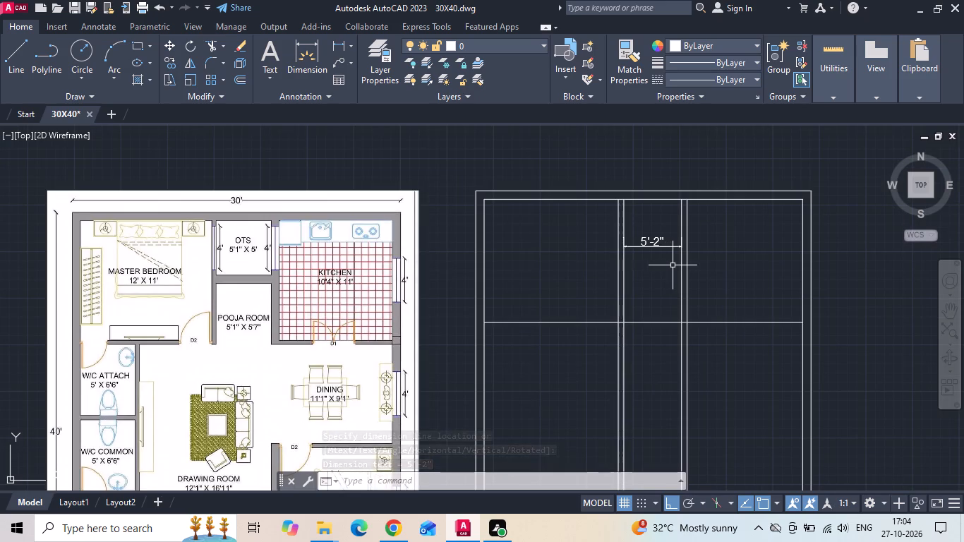
Move the OTS-side line of the kitchen partition 3" toward the OTS.
scroll(673, 265, up, 1)
click(687, 291)
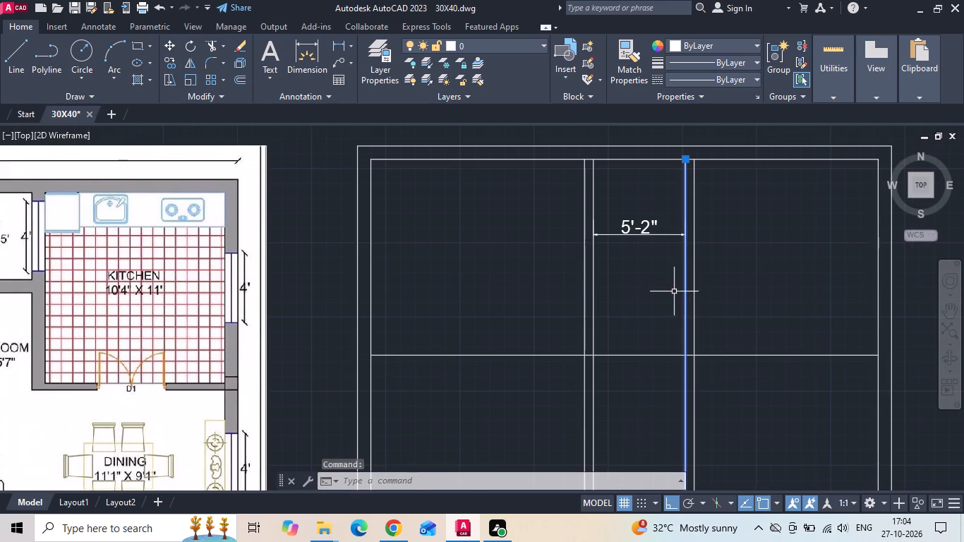
click(672, 291)
right_click(671, 291)
click(694, 262)
click(798, 277)
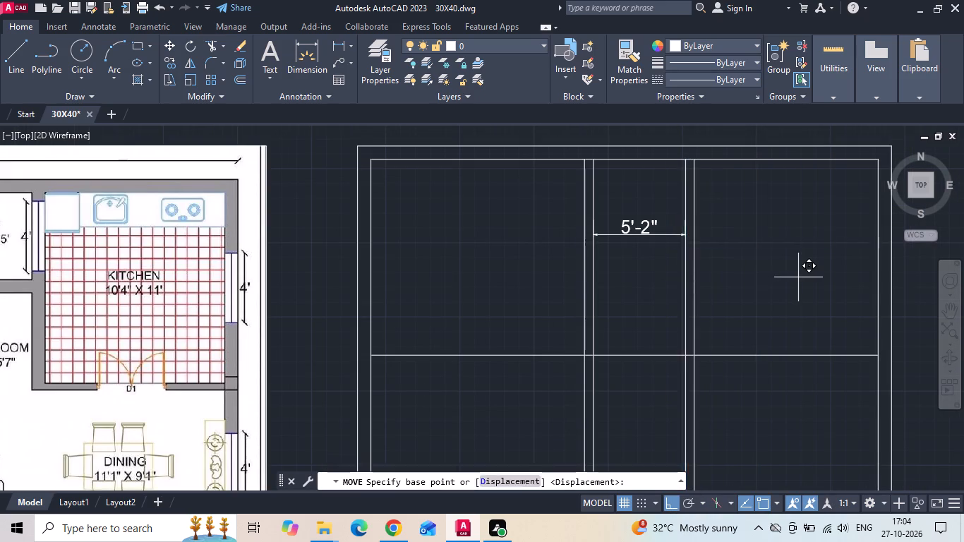
text(3)
key(space)
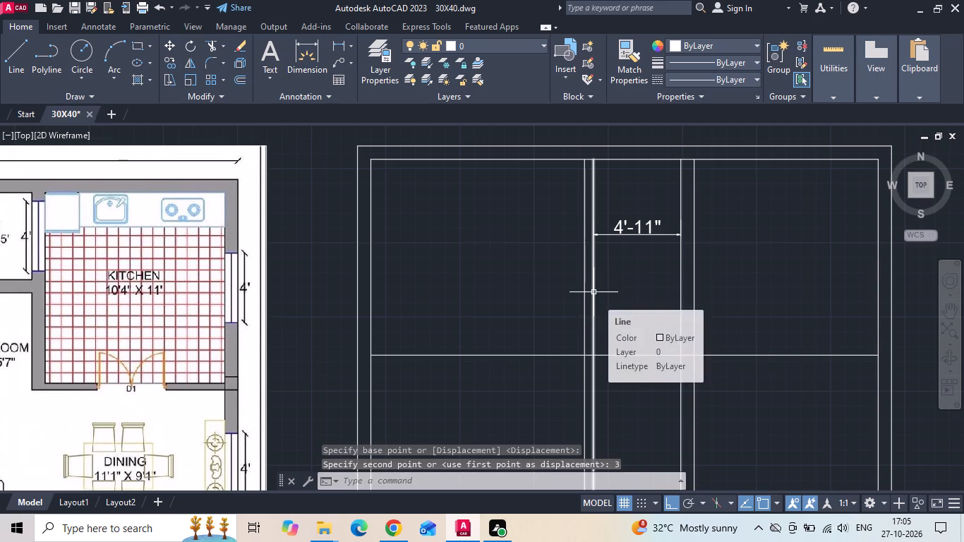
Move the OTS-side line of the master bedroom partition 2" toward the bedroom.
middle_drag(594, 293, 623, 299)
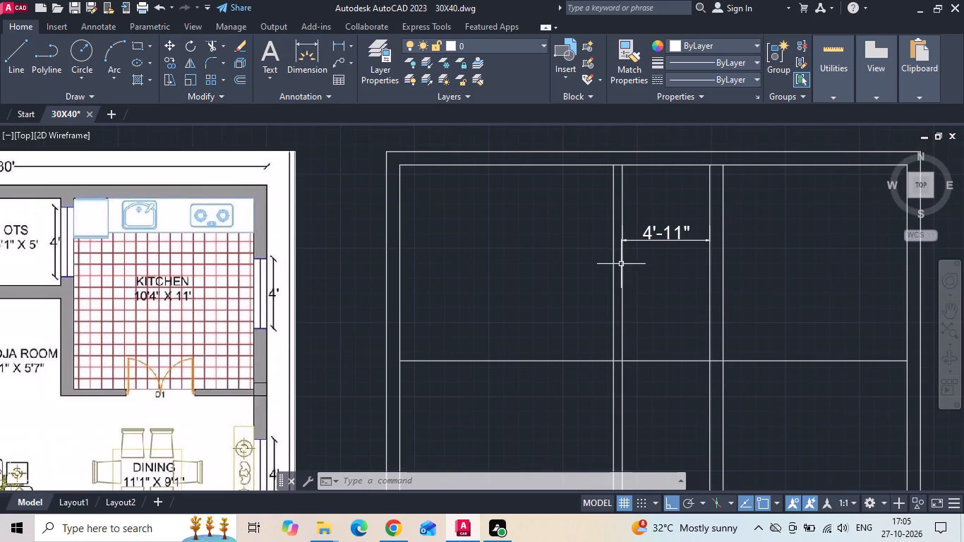
click(622, 264)
right_click(622, 264)
click(650, 255)
click(671, 293)
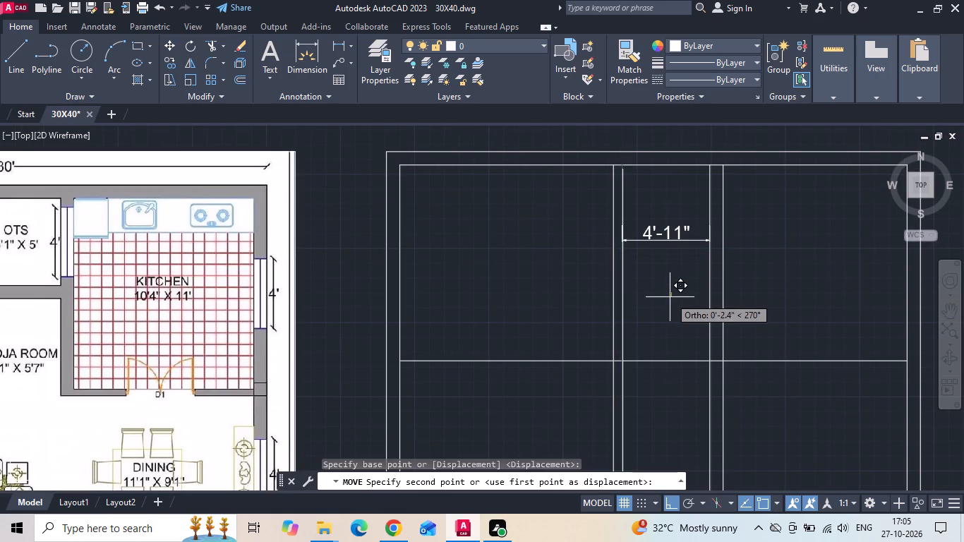
text(2)
key(space)
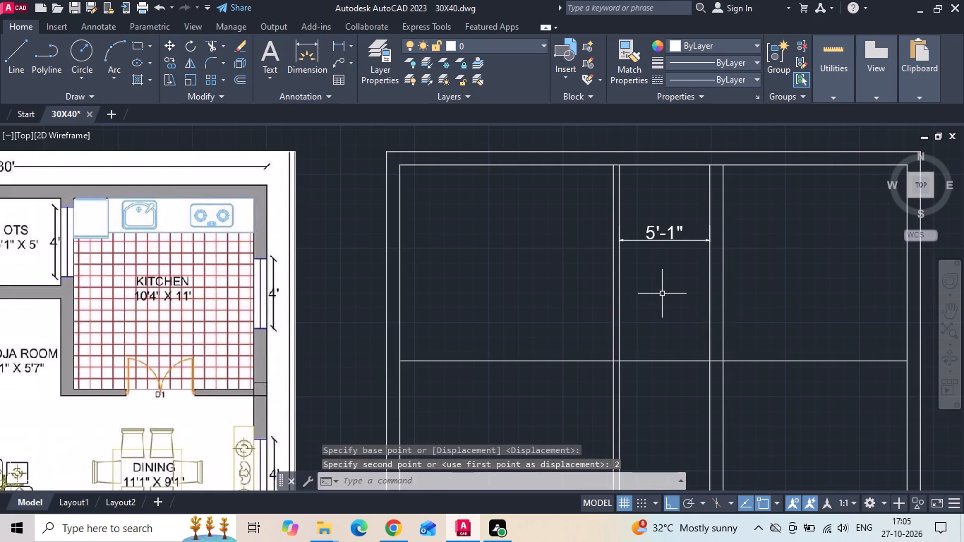
Offset the horizontal partition line below the master bedroom and kitchen 4" downward to give it thickness.
scroll(663, 293, down, 1)
middle_drag(663, 295, 660, 277)
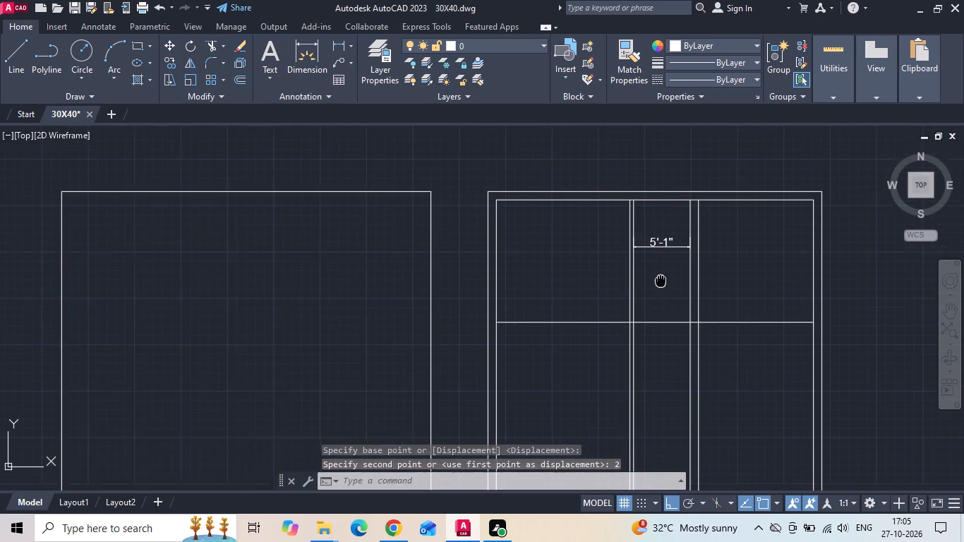
middle_drag(660, 277, 660, 277)
text(O)
key(space)
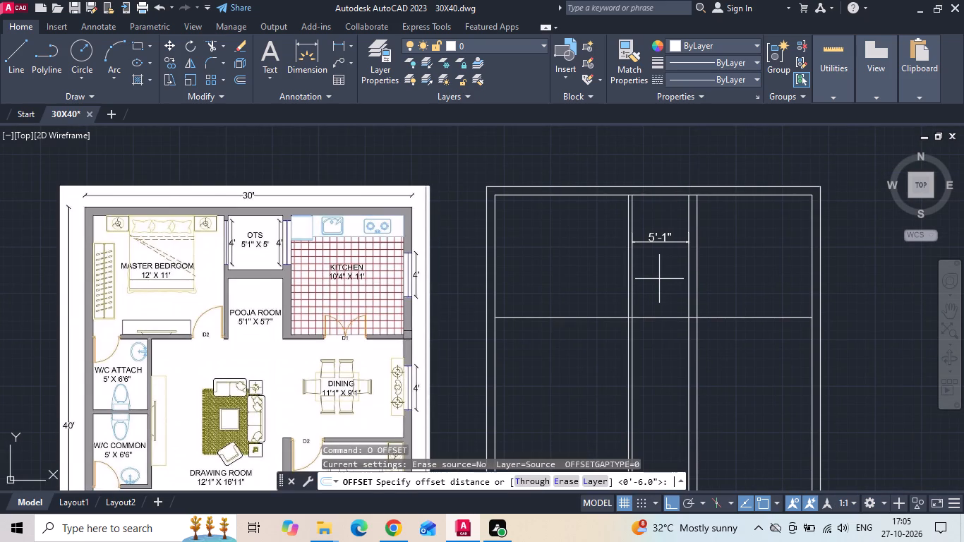
key(4)
key(space)
scroll(632, 318, up, 2)
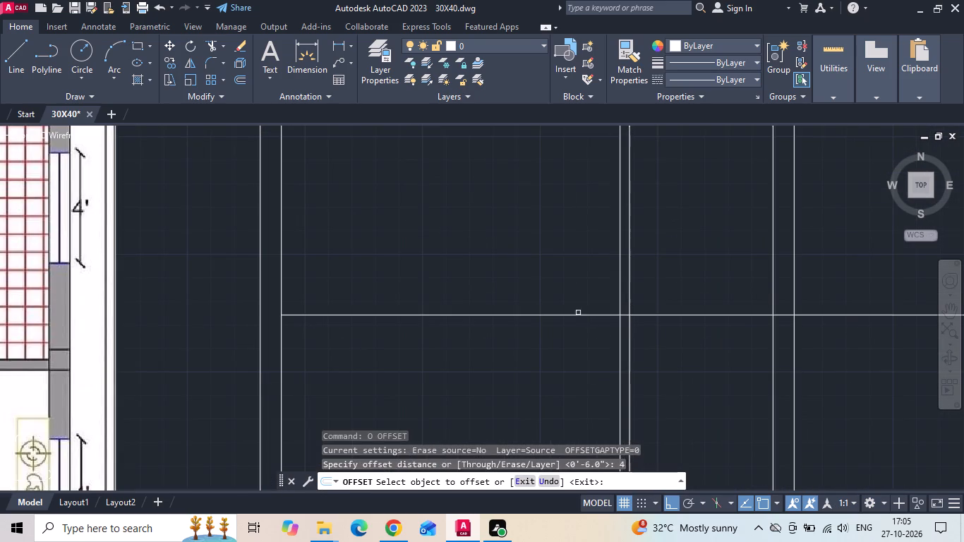
drag(577, 317, 568, 345)
click(564, 357)
scroll(591, 383, down, 2)
key(Escape)
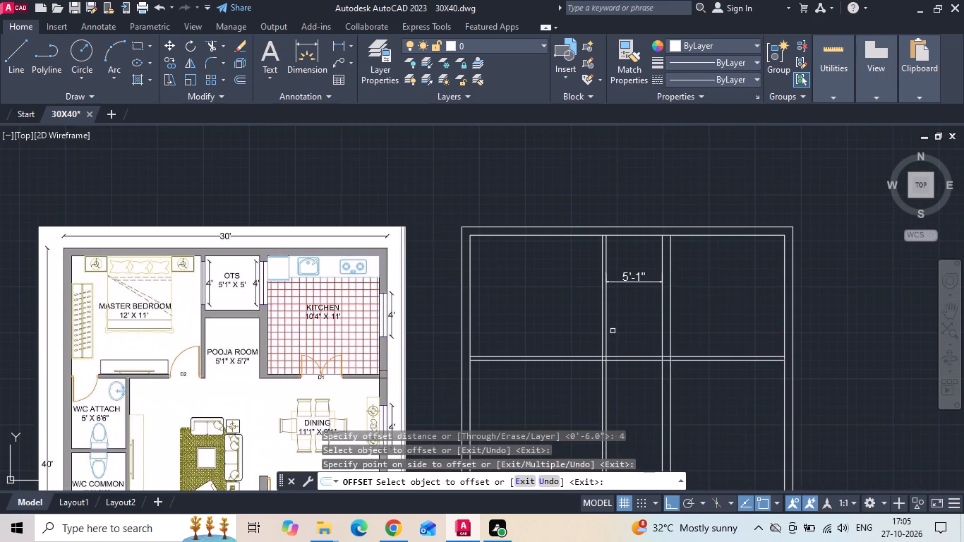
Offset the inner face of the top outer wall 5' downward for the OTS depth.
text(O)
key(space)
text(5')
key(Return)
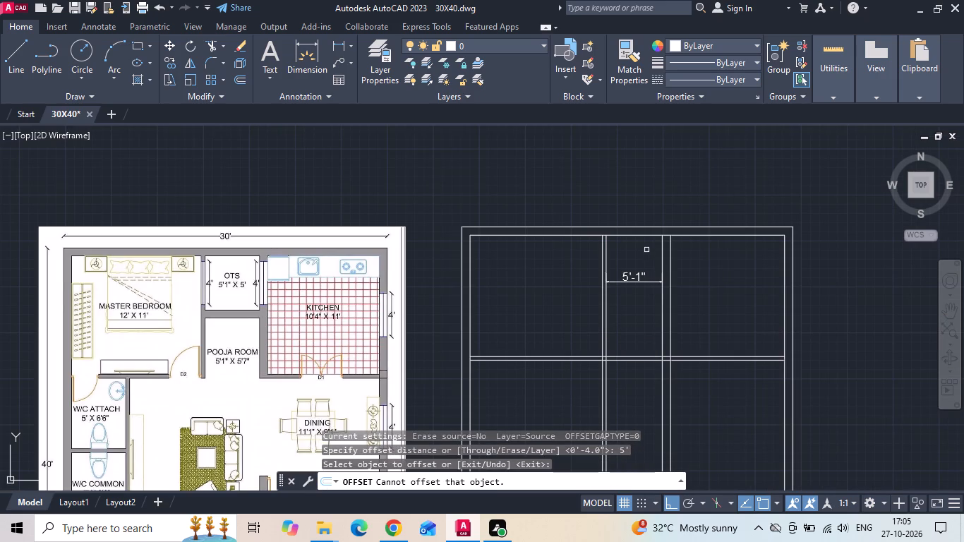
drag(642, 236, 642, 243)
click(642, 313)
key(Escape)
Offset the lower OTS line 9" downward to form the wall between the OTS and pooja room.
text(O)
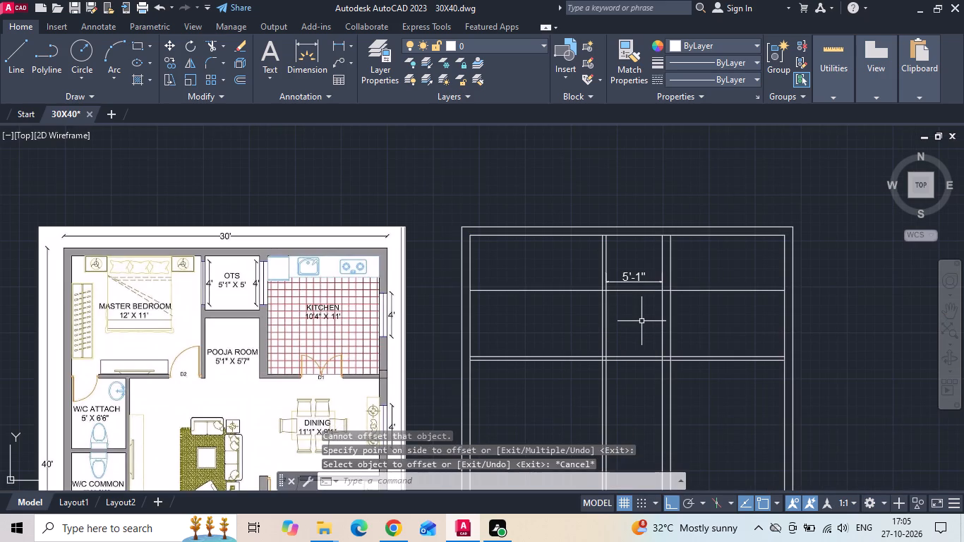
key(space)
text(0)
key(space)
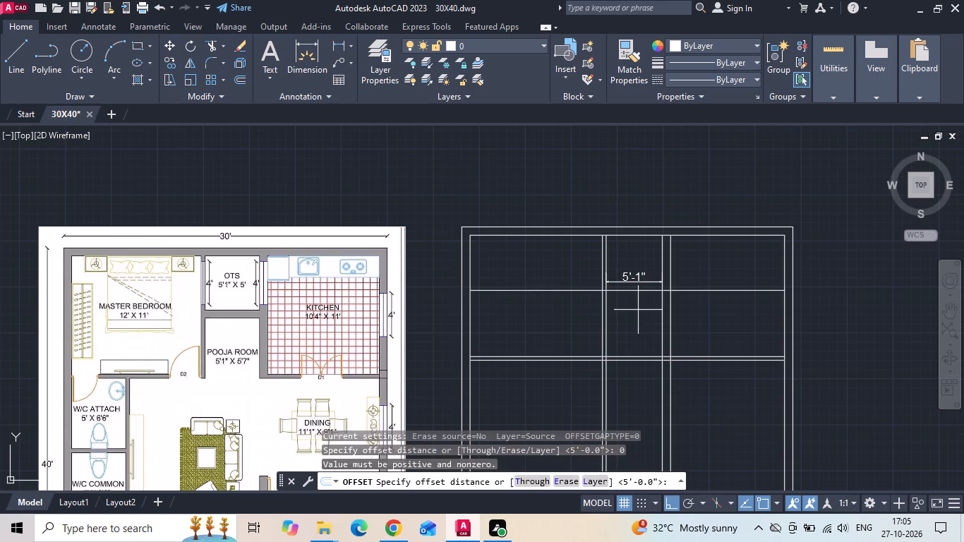
key(Escape)
text(O 9)
key(space)
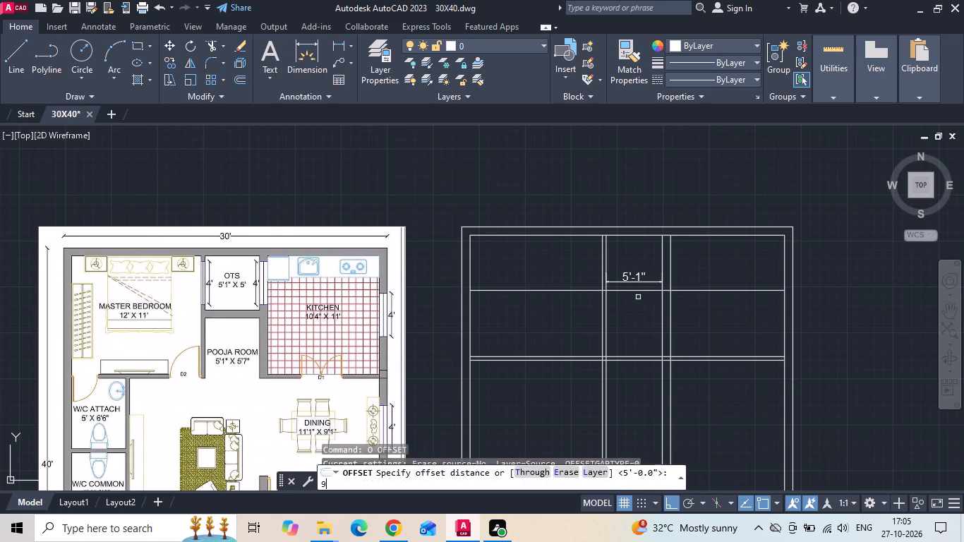
drag(636, 290, 634, 296)
click(630, 320)
key(Escape)
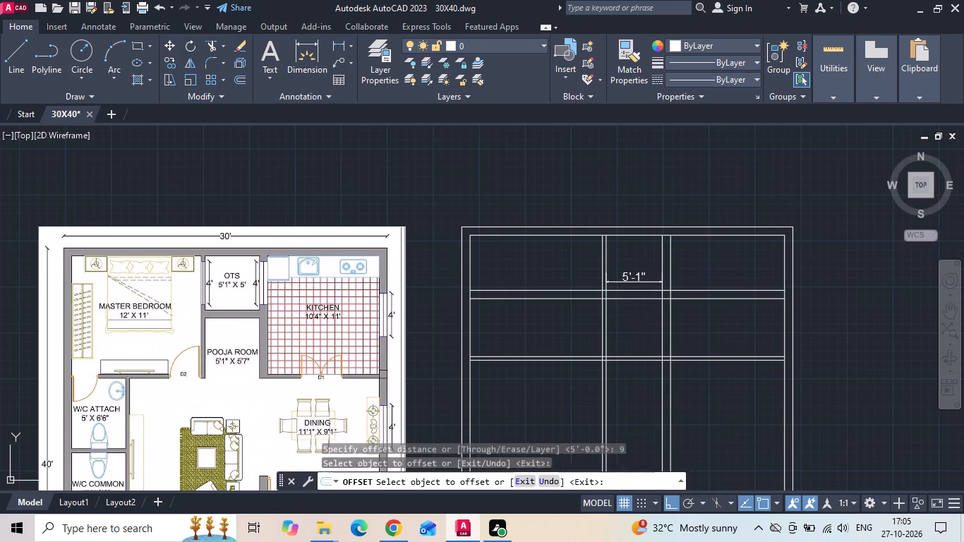
Trim the OTS–pooja wall lines out of the master bedroom and its partition, and the top wall's inner face across both vertical partitions.
text(TR)
key(space)
key(space)
scroll(614, 305, up, 2)
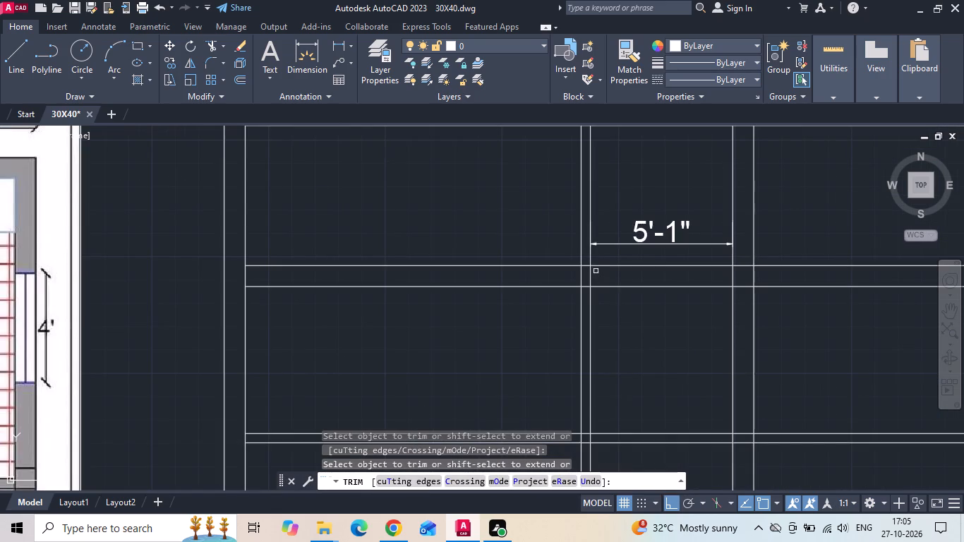
click(586, 258)
click(586, 296)
scroll(534, 331, down, 1)
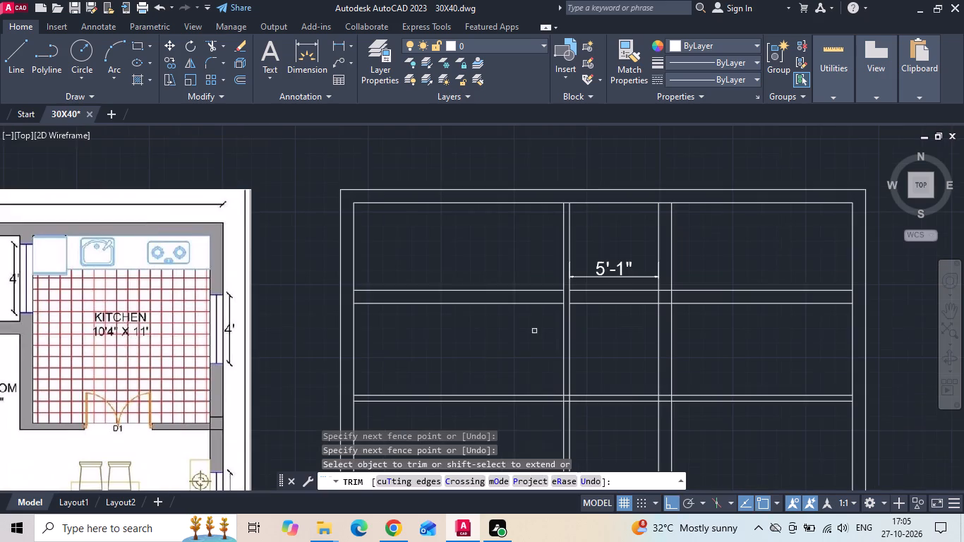
drag(531, 337, 513, 279)
scroll(561, 199, up, 1)
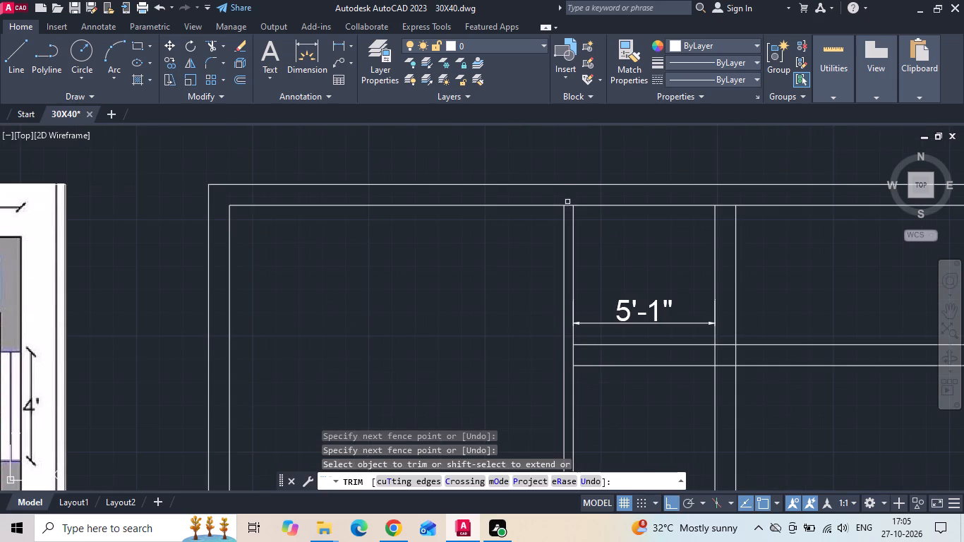
click(569, 205)
click(722, 207)
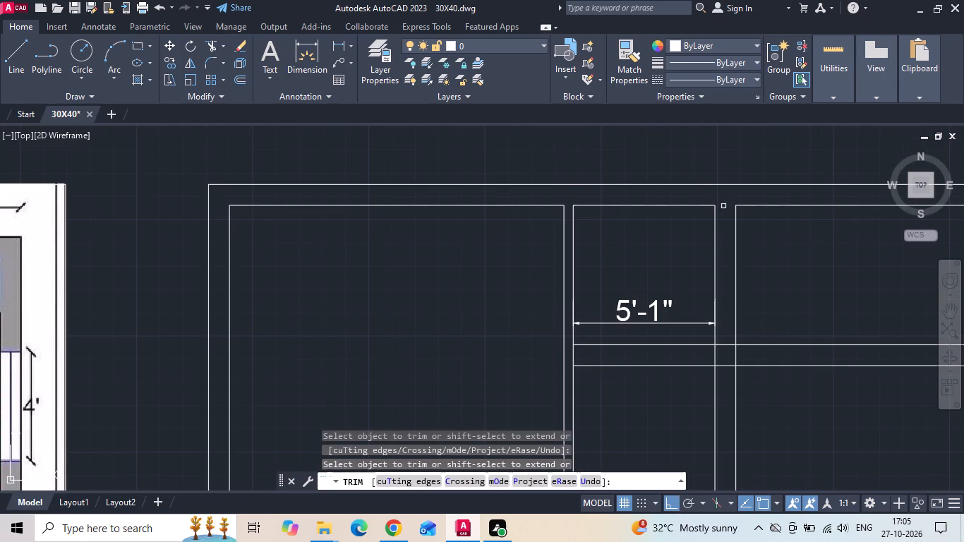
Trim the OTS–pooja wall lines out of the kitchen and its partition, and open that wall's junctions with both vertical partitions.
scroll(721, 214, down, 2)
drag(762, 260, 762, 298)
scroll(746, 280, up, 2)
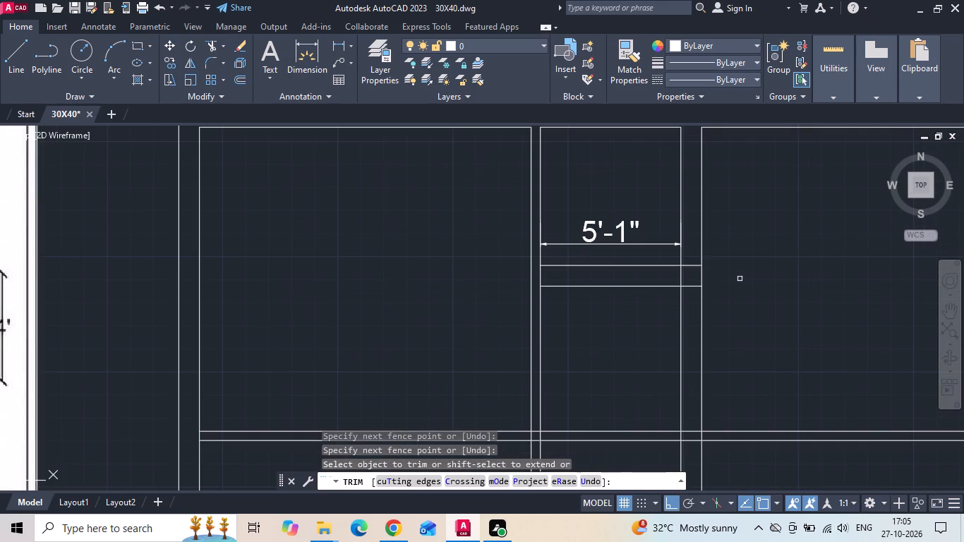
drag(691, 261, 691, 269)
click(692, 303)
click(687, 277)
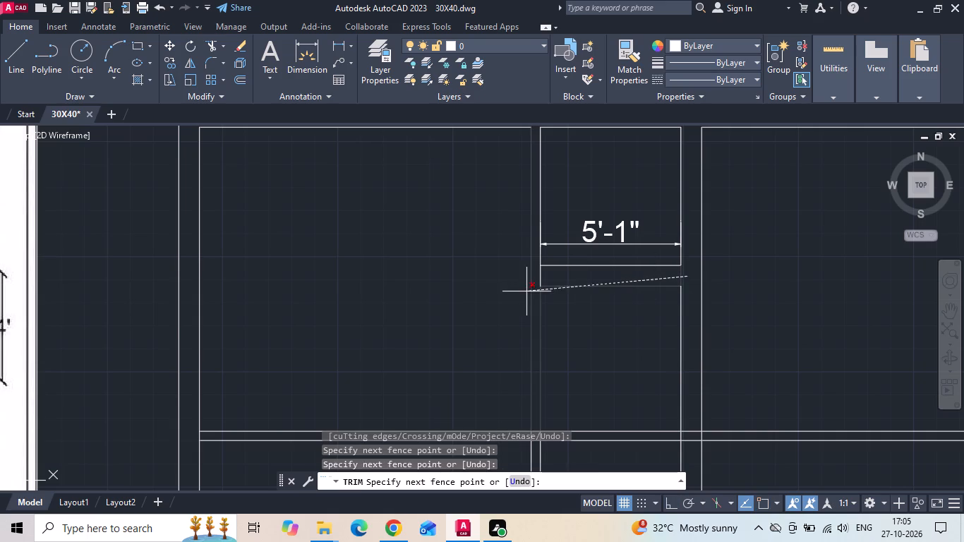
click(538, 277)
scroll(817, 236, down, 2)
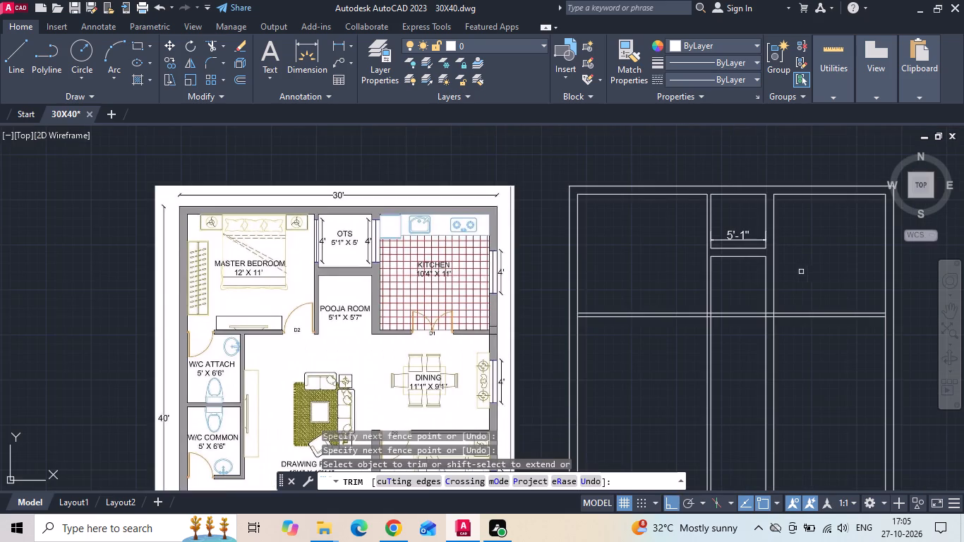
Trim away both vertical partitions below the horizontal partition.
middle_drag(783, 264, 709, 245)
drag(725, 361, 568, 371)
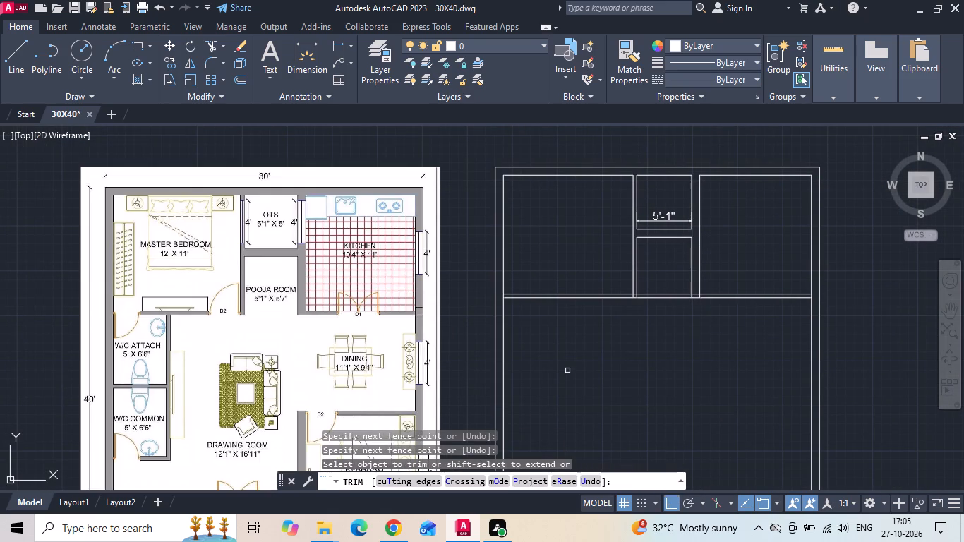
key(Escape)
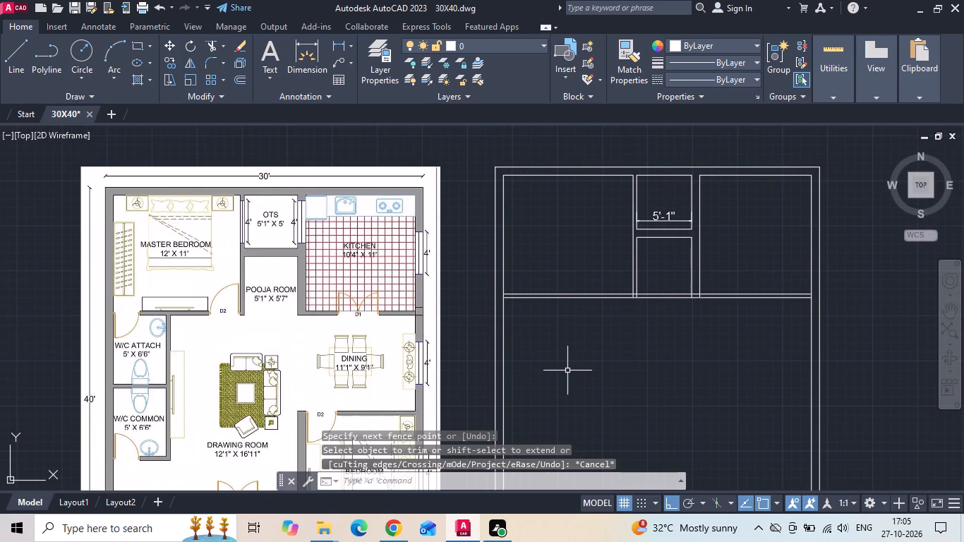
Trim the outer walls' inner faces and the vertical partition stubs between the two lines of the horizontal partition.
text(TR)
key(space)
key(space)
scroll(502, 304, up, 2)
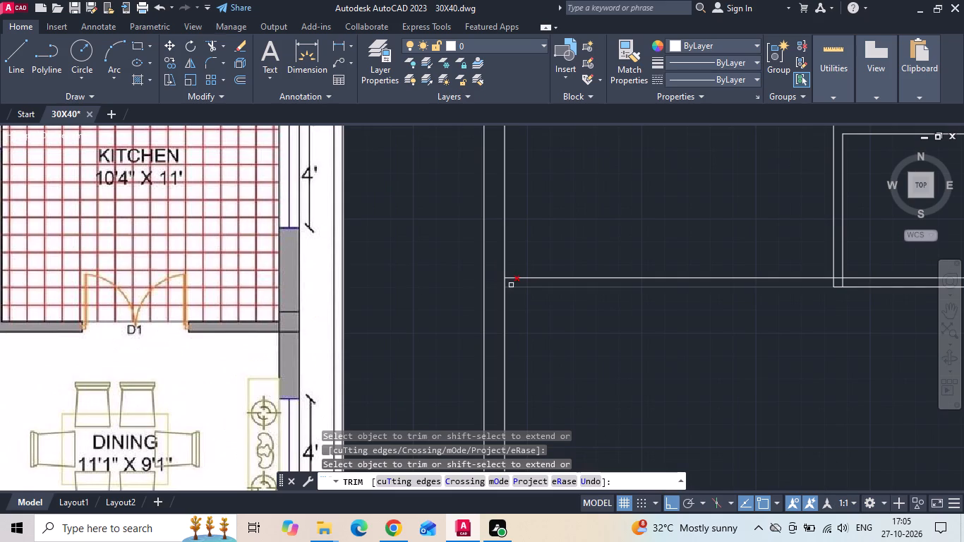
click(505, 280)
middle_drag(799, 328, 477, 340)
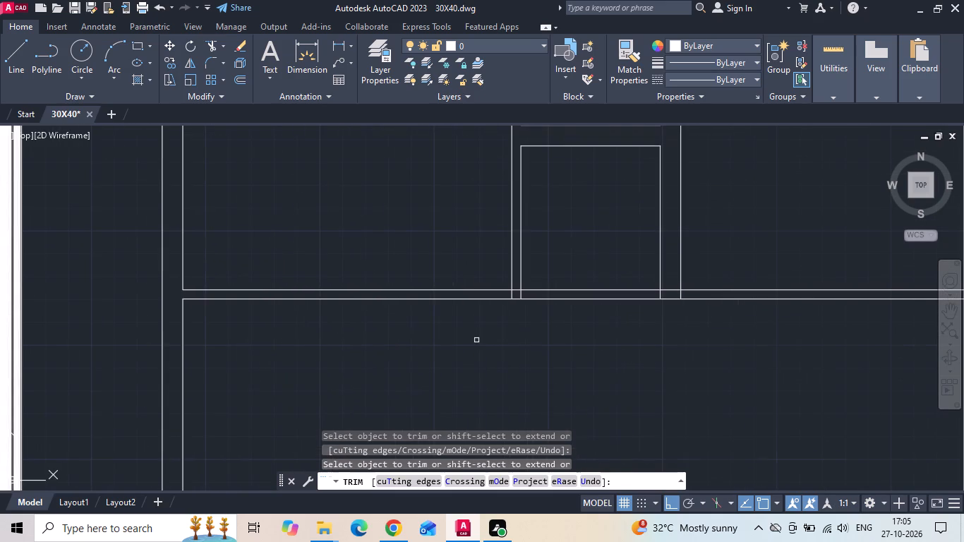
scroll(622, 294, up, 1)
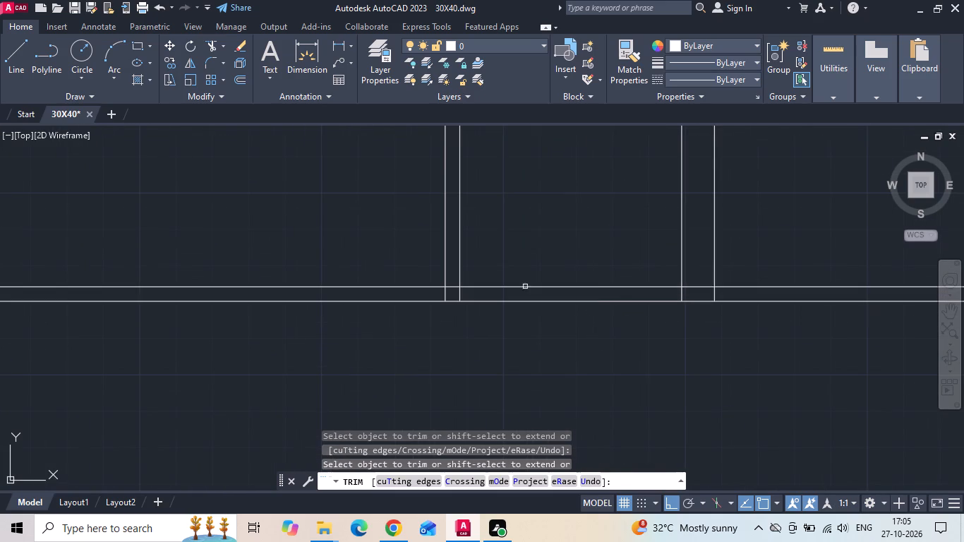
click(420, 294)
scroll(423, 294, down, 1)
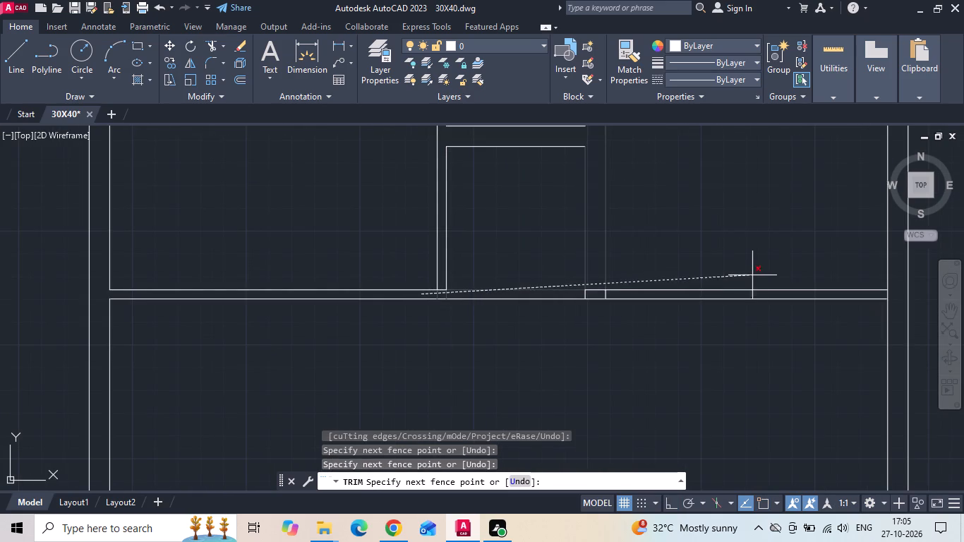
middle_drag(751, 282, 565, 306)
scroll(709, 325, up, 1)
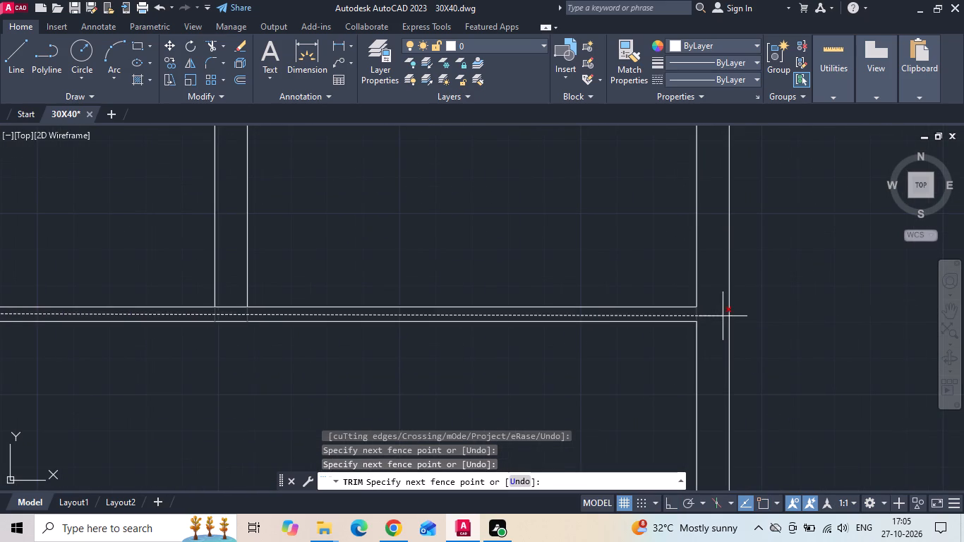
click(723, 316)
Trim the horizontal partition's upper line across the kitchen and master bedroom partitions to open both junctions.
click(234, 308)
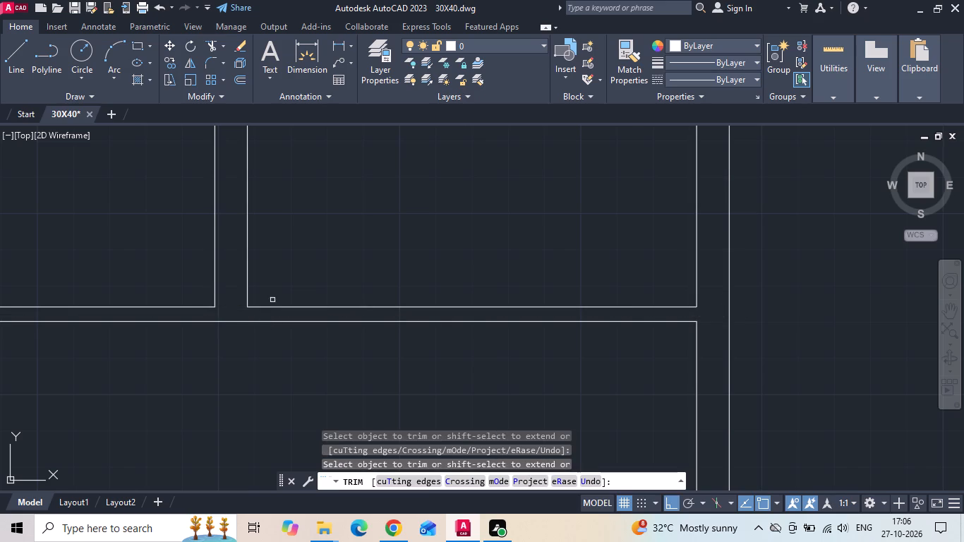
scroll(468, 274, down, 2)
scroll(303, 307, up, 2)
click(301, 263)
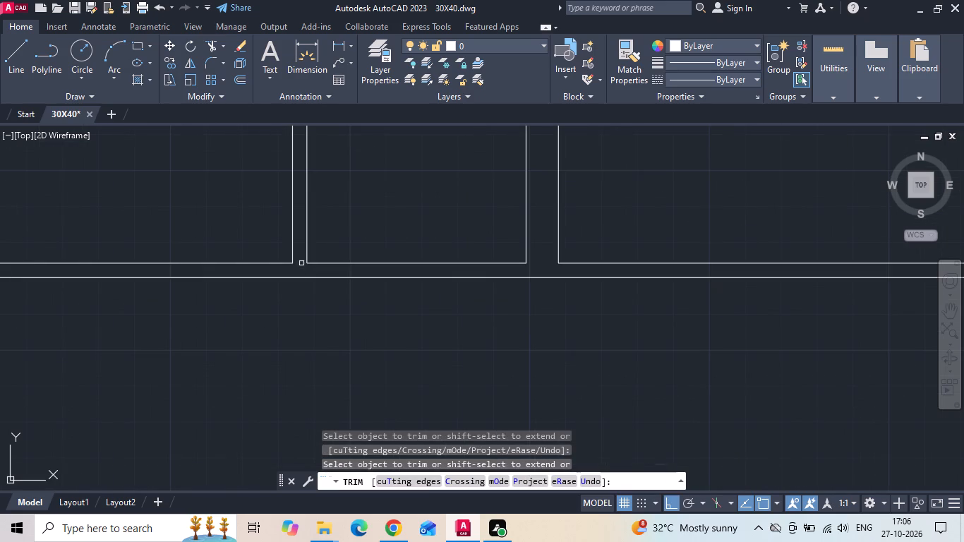
scroll(430, 315, down, 3)
middle_drag(429, 366, 534, 279)
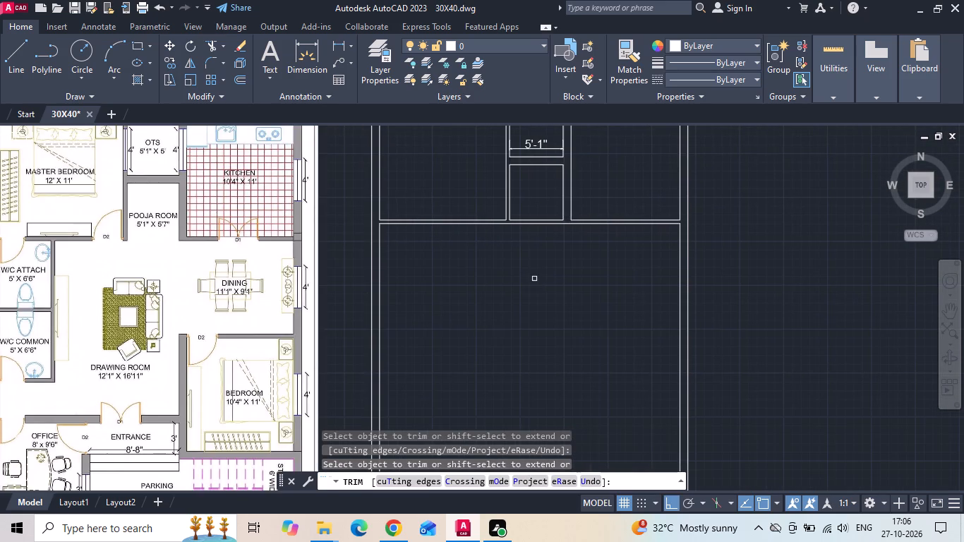
key(Escape)
Offset the left outer wall's inner face 5' inward below the master bedroom to set the width of the toilets.
scroll(536, 280, down, 1)
scroll(219, 293, up, 2)
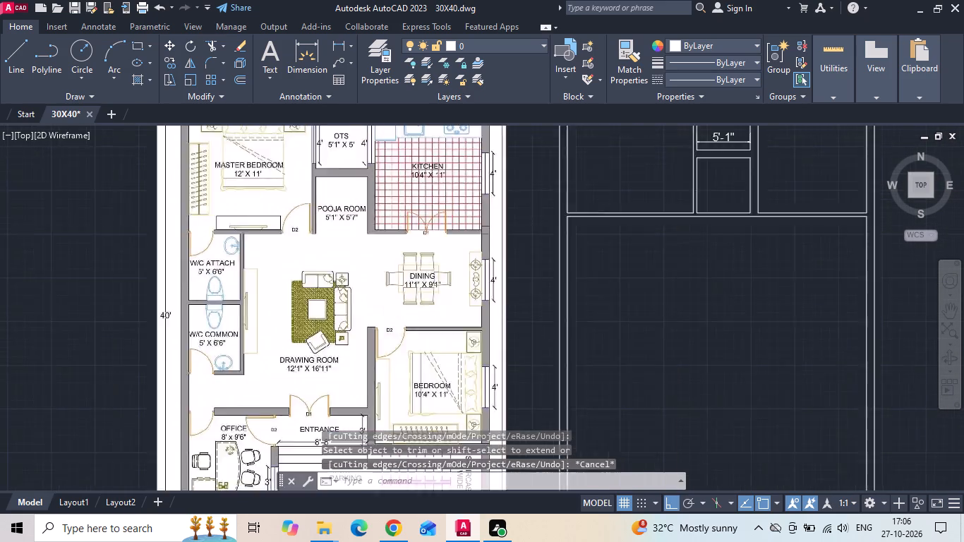
text(O)
key(space)
text(5')
key(Return)
scroll(183, 262, down, 1)
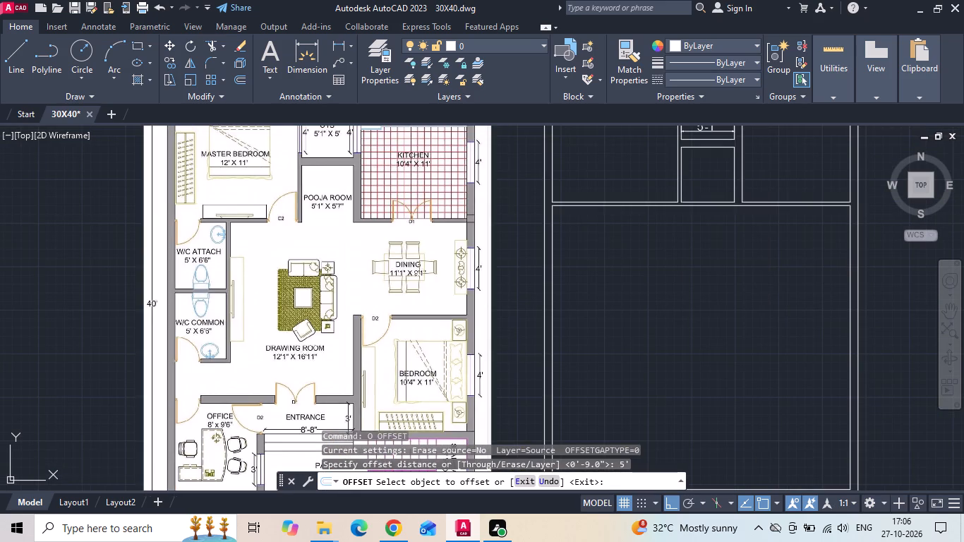
click(550, 294)
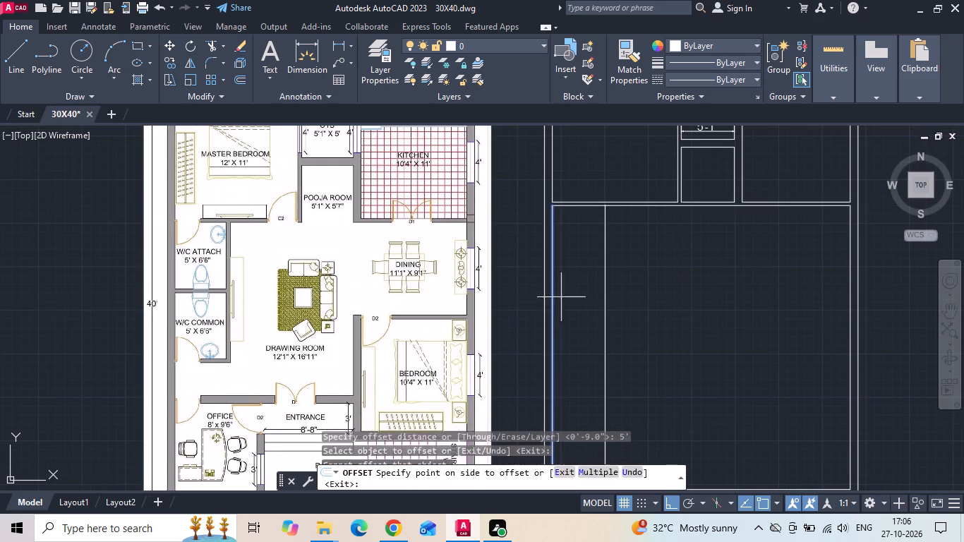
click(634, 288)
key(Escape)
Offset the lower line of the master bedroom's bottom partition 6'6" downward for the depth of W/C Attach.
text(O)
key(space)
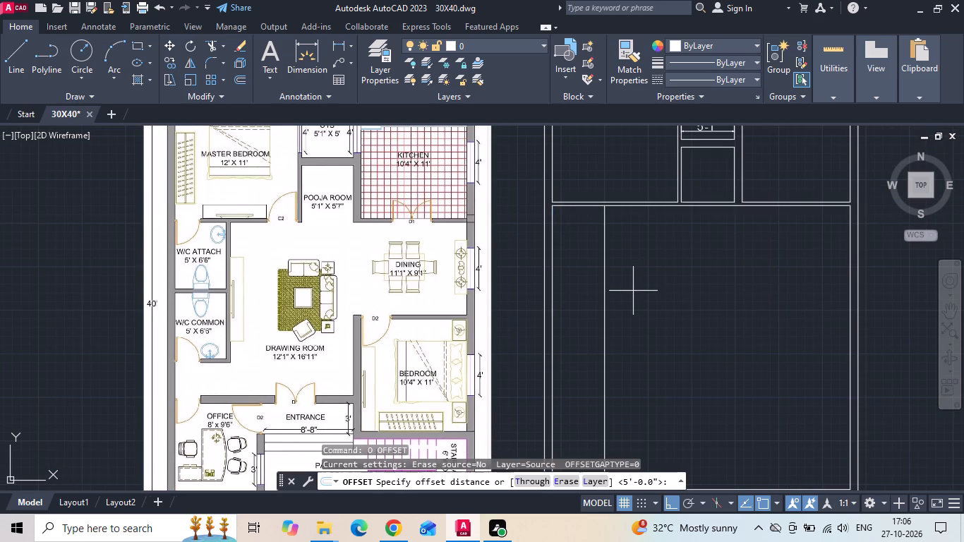
text(6'6)
key(space)
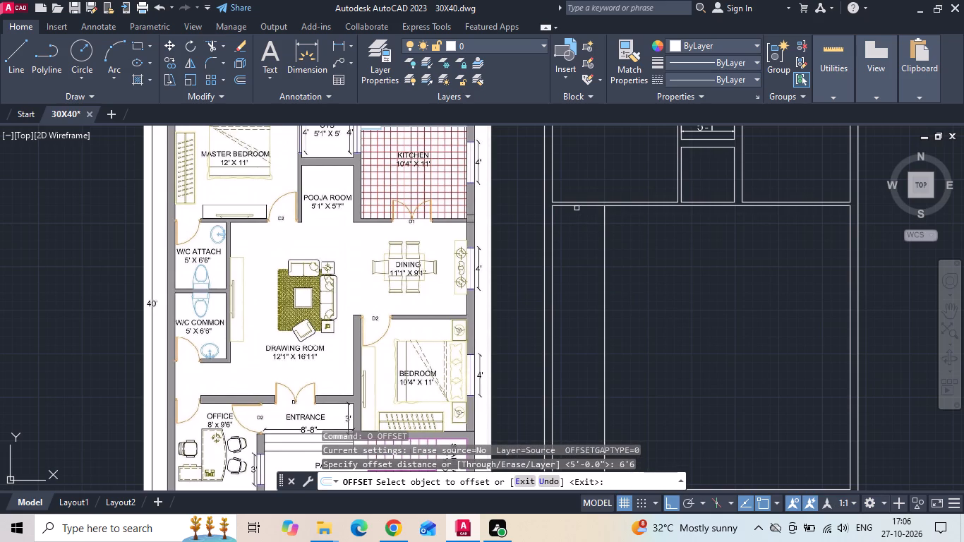
click(578, 203)
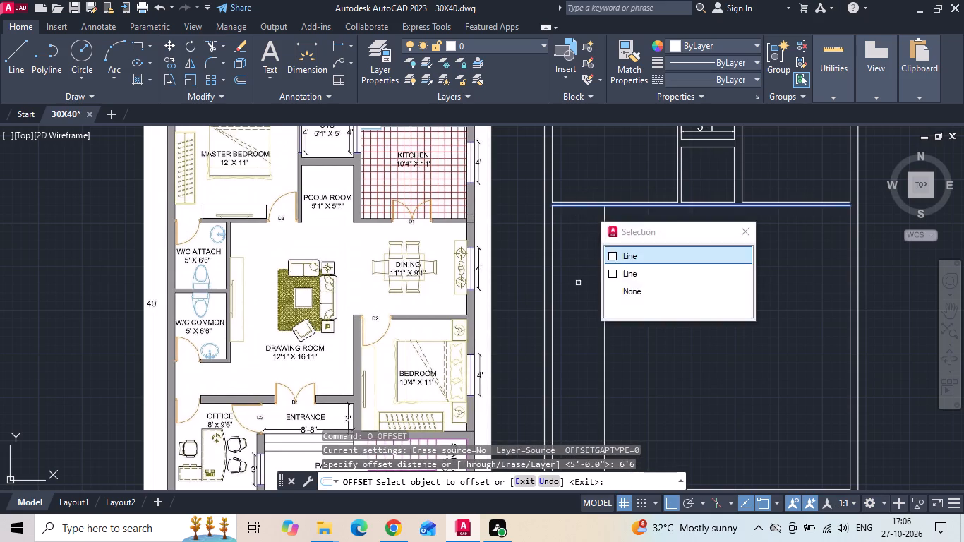
click(578, 283)
key(Escape)
Offset the W/C Attach bottom line downward and the toilets' side line outward by 4" to form the partition thicknesses.
text(O 4)
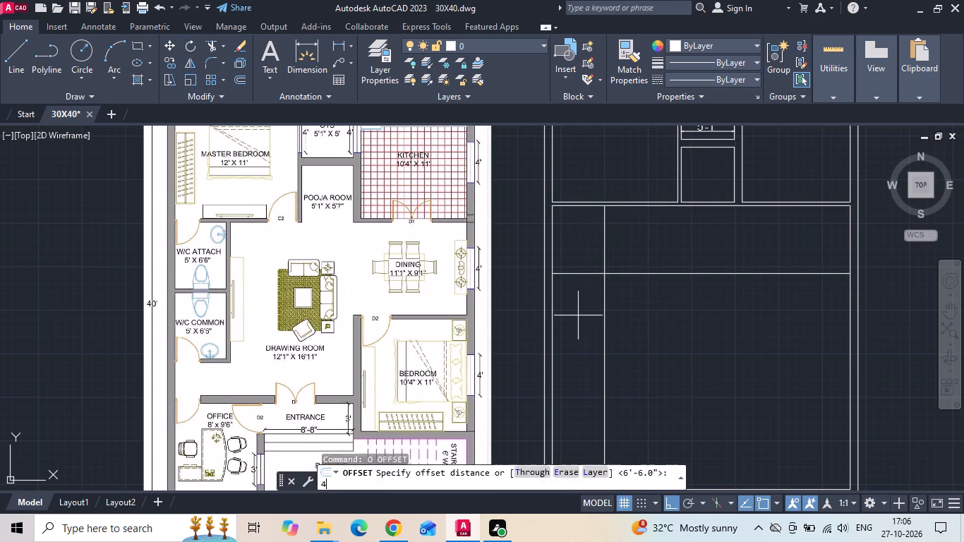
key(space)
click(581, 272)
click(578, 307)
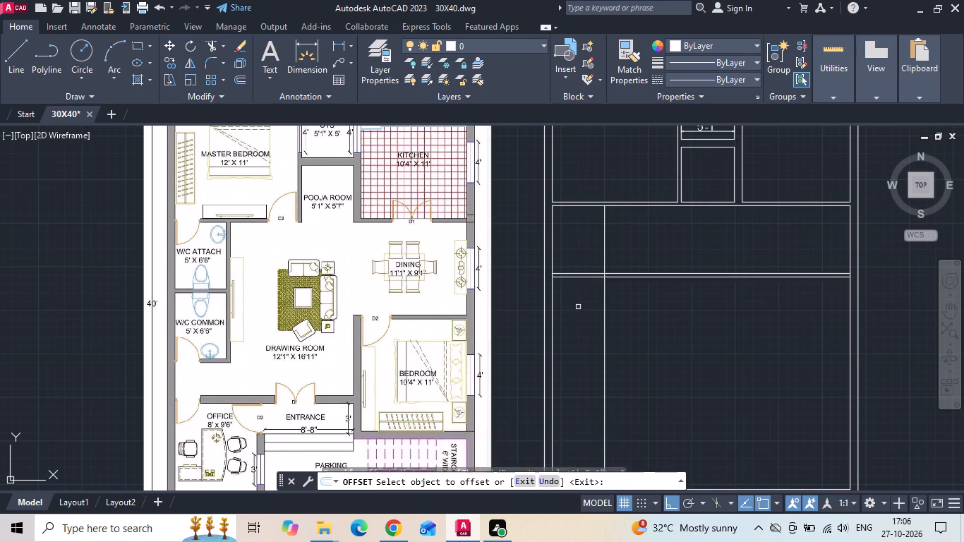
click(605, 243)
click(615, 231)
key(Escape)
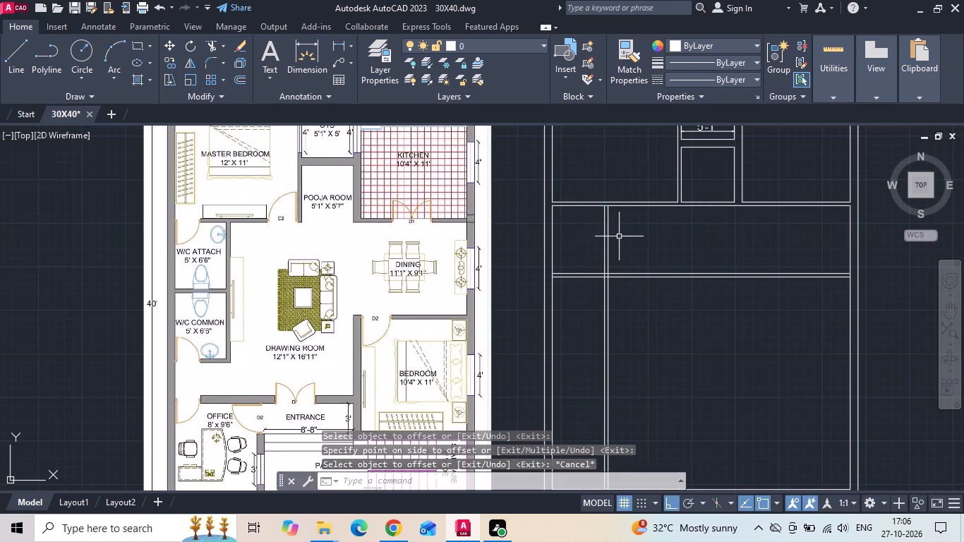
Offset the lower line of the partition between the toilets 6'6" downward for the depth of W/C Common.
key(o)
key(space)
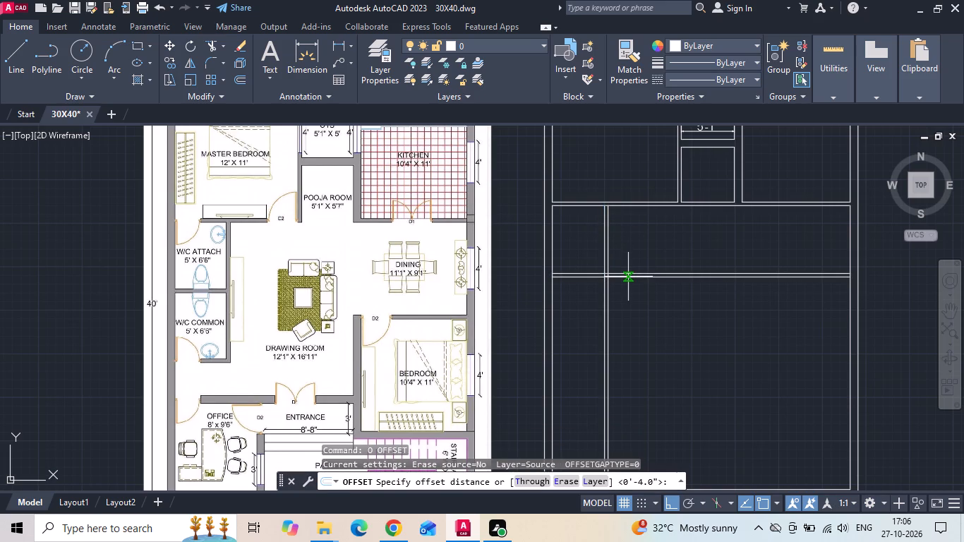
text(6')
text(6)
key(space)
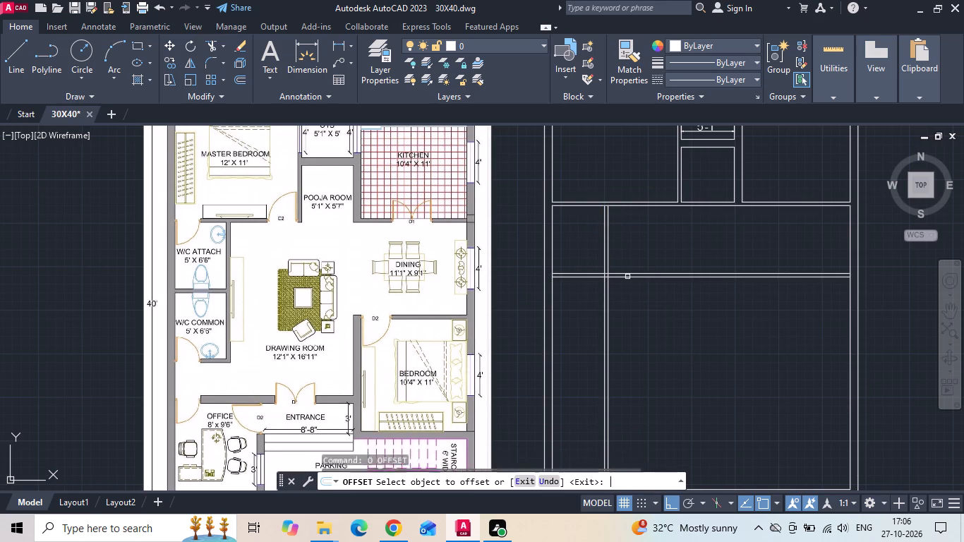
click(583, 277)
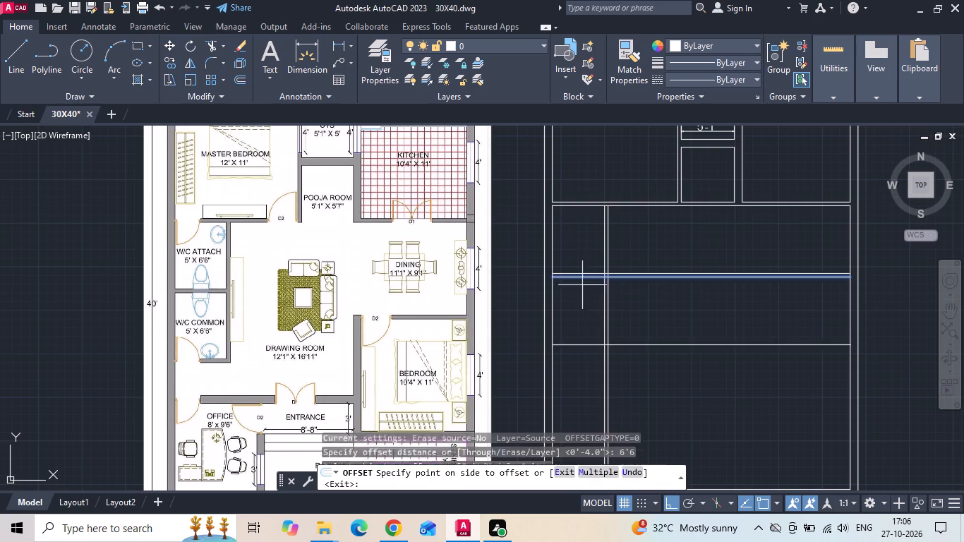
click(574, 347)
key(Escape)
Offset the W/C Common bottom line 4" downward to give that partition its thickness.
text(O)
key(space)
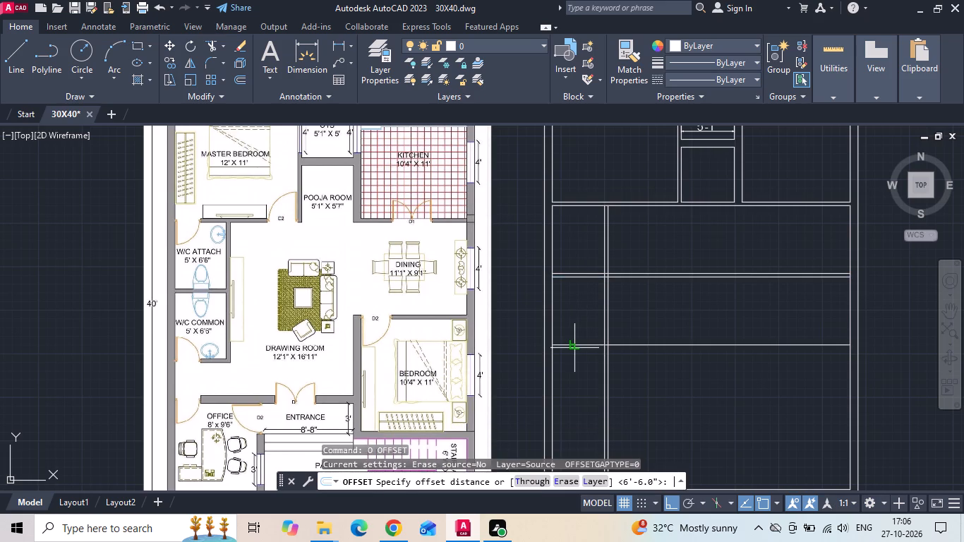
text(4)
key(space)
middle_drag(564, 344, 556, 321)
click(557, 321)
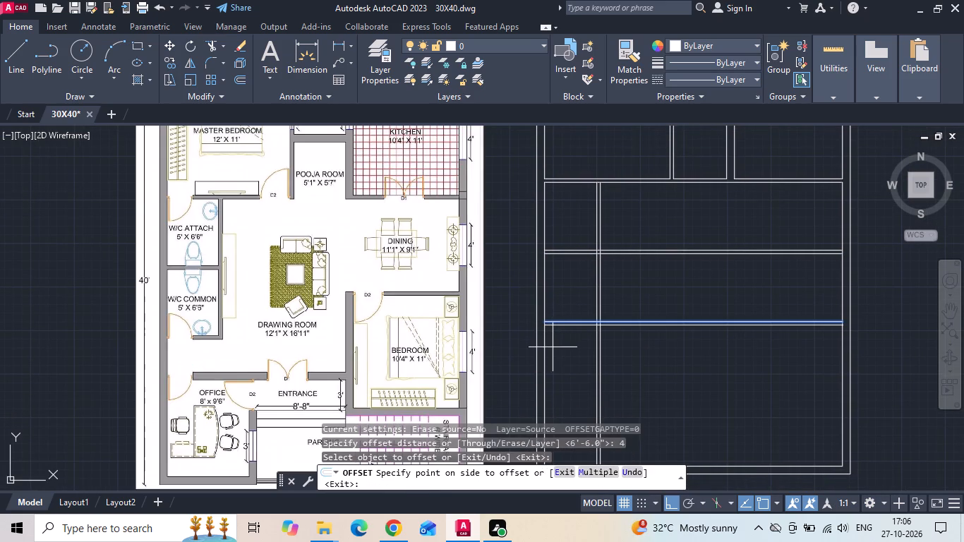
click(553, 348)
key(Escape)
Trim the toilet partition lines running into the drawing room and the side wall lines below W/C Common.
text(TR)
key(space)
key(space)
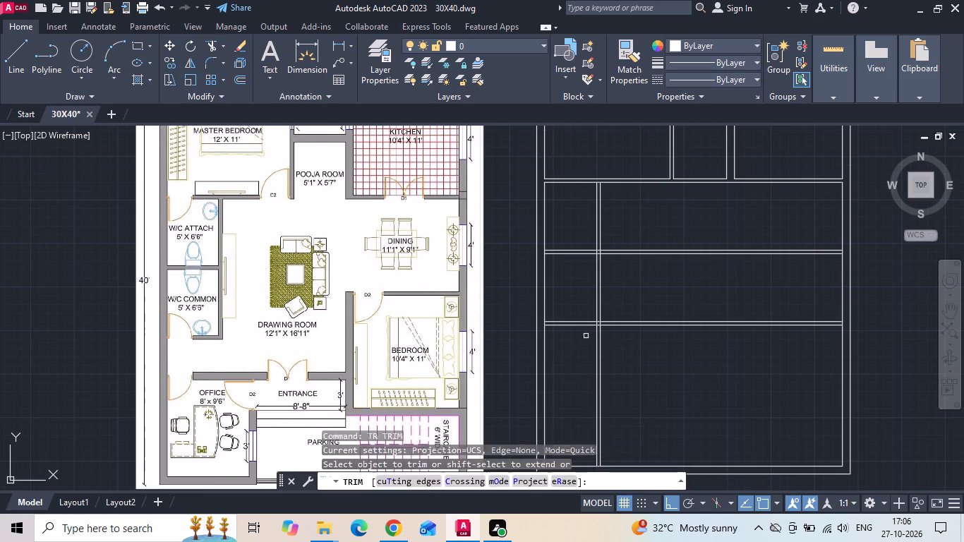
drag(641, 224, 595, 395)
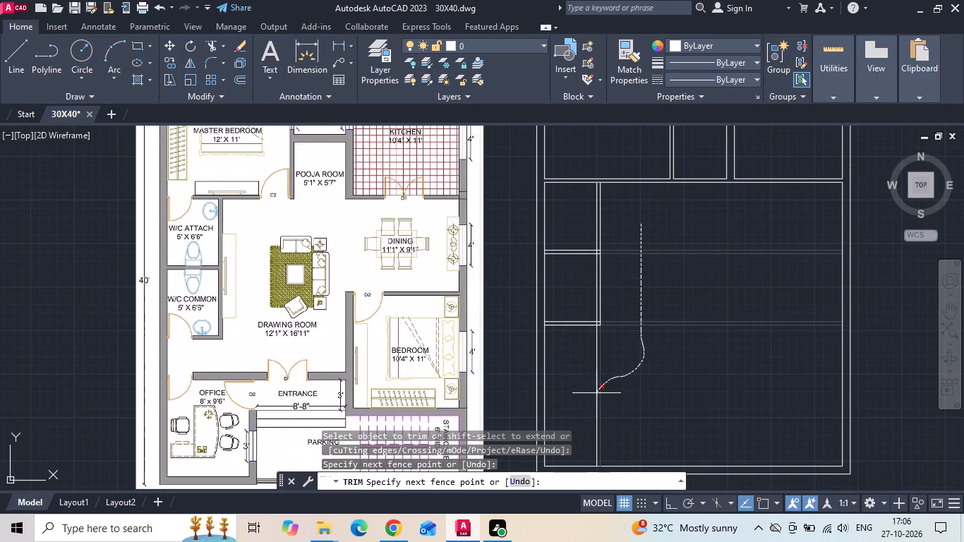
drag(595, 395, 593, 397)
middle_drag(586, 383, 562, 279)
key(Escape)
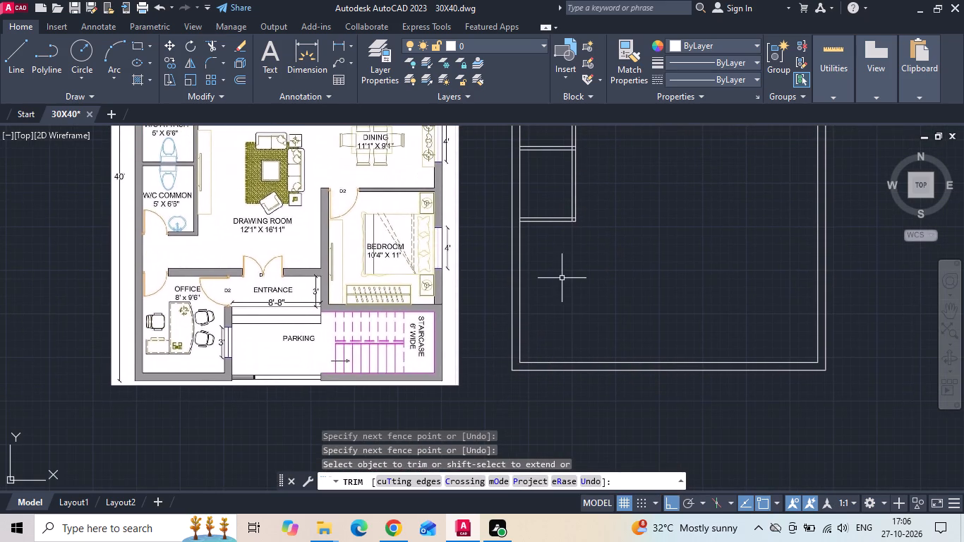
Offset the bottom outer wall's inner face 9'6" upward to set the depth of the office.
text(O 9')
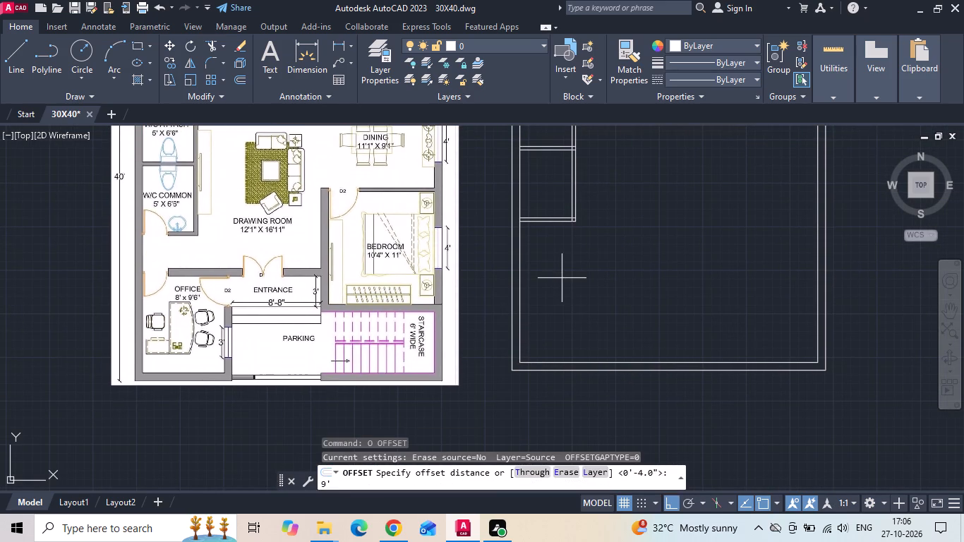
key(6)
key(space)
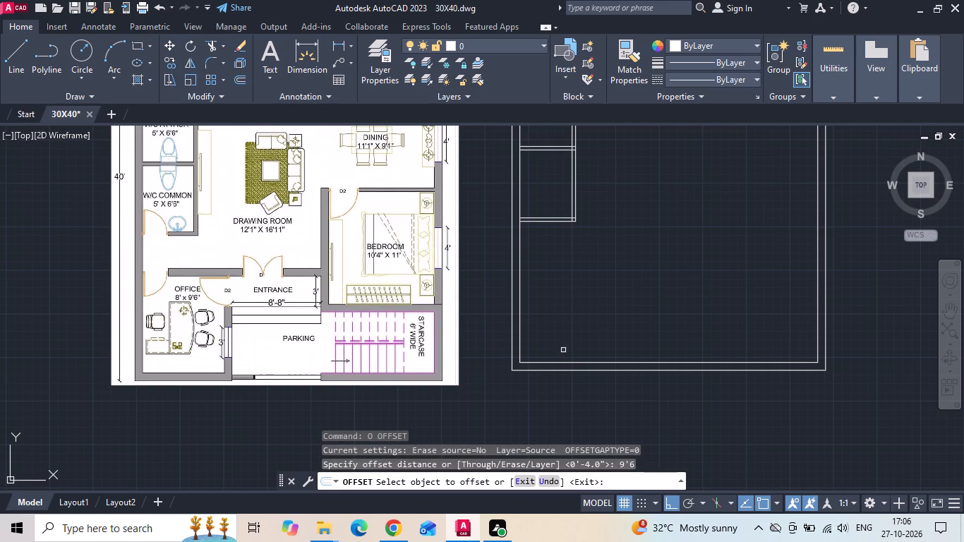
click(558, 361)
click(561, 331)
key(Escape)
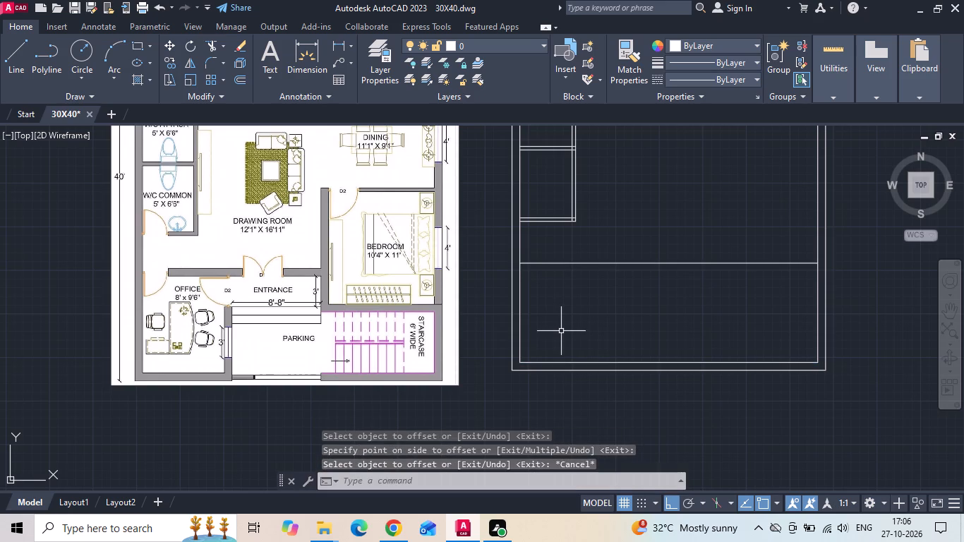
Offset the office's top line 9" upward to form the wall between the office and drawing room.
text(O)
key(space)
text(9)
key(space)
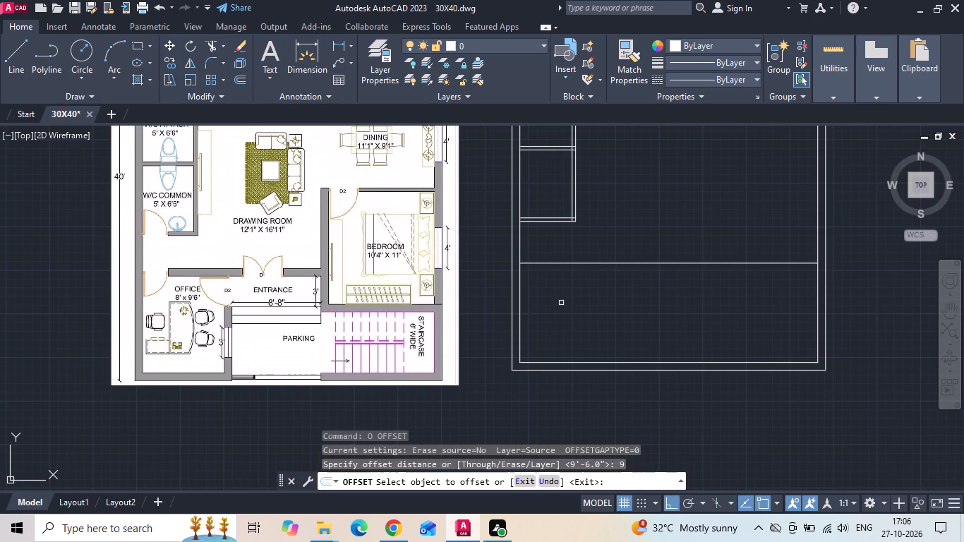
click(544, 261)
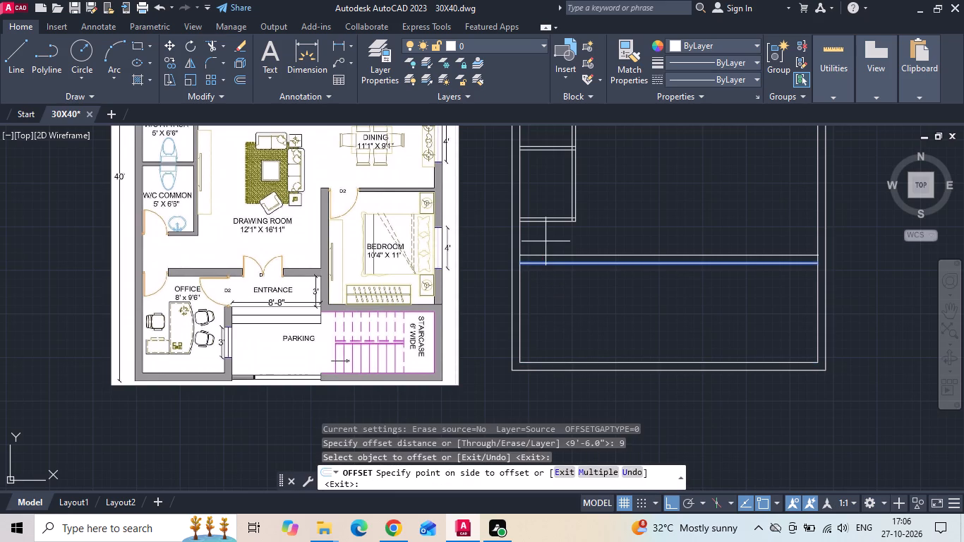
click(546, 241)
key(Escape)
Trim the left outer wall's inner face between the two lines of the office's top wall.
text(TR)
key(space)
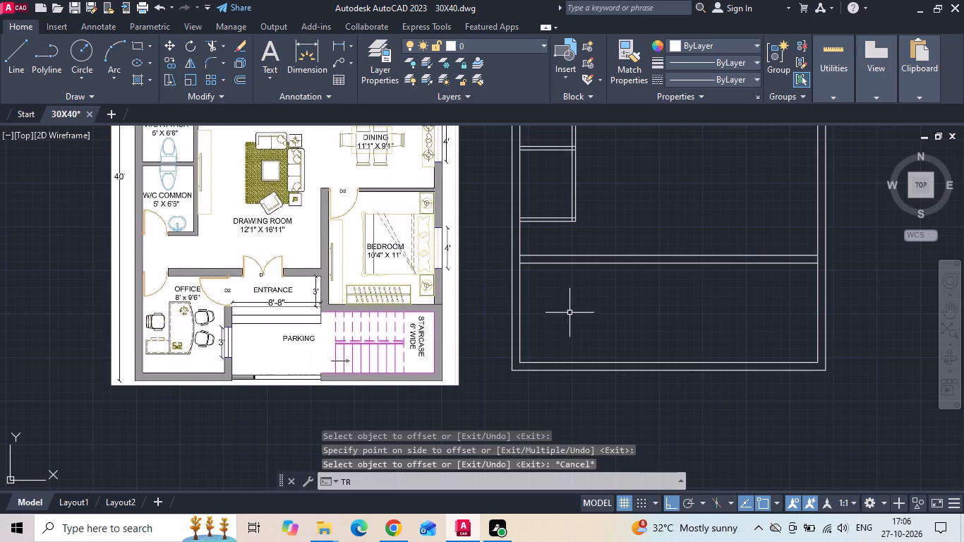
key(space)
click(519, 260)
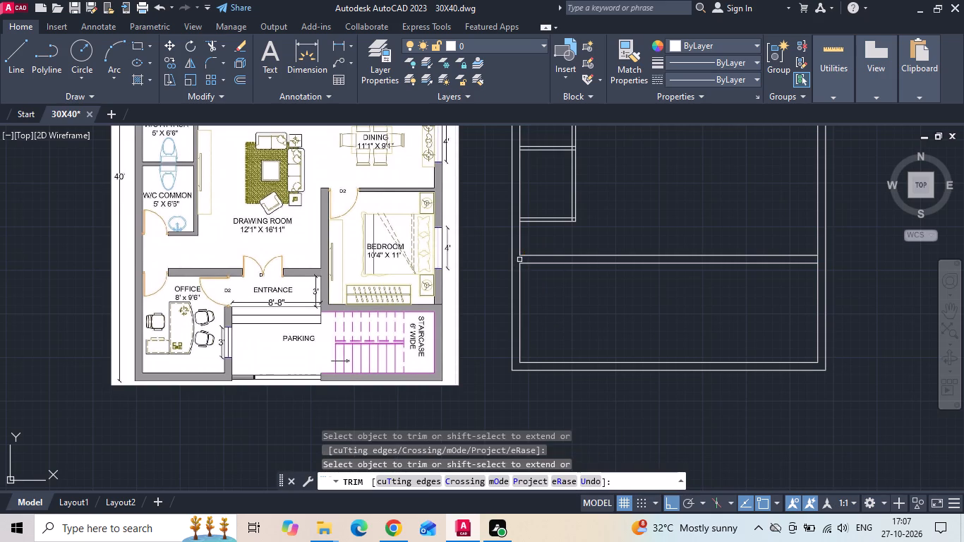
key(Escape)
Offset the left outer wall's inner face in the office 8' to the right to set the office width.
text(O)
key(space)
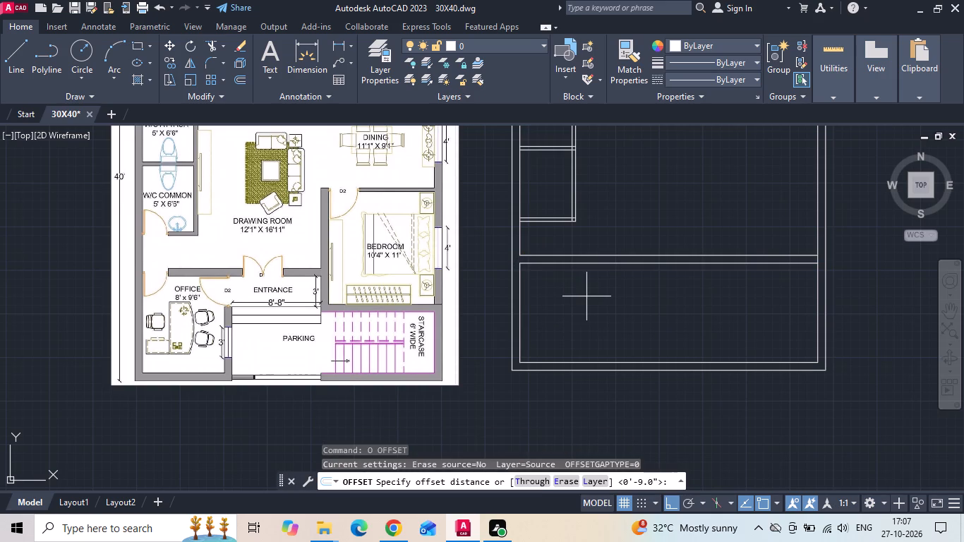
text(8')
key(Return)
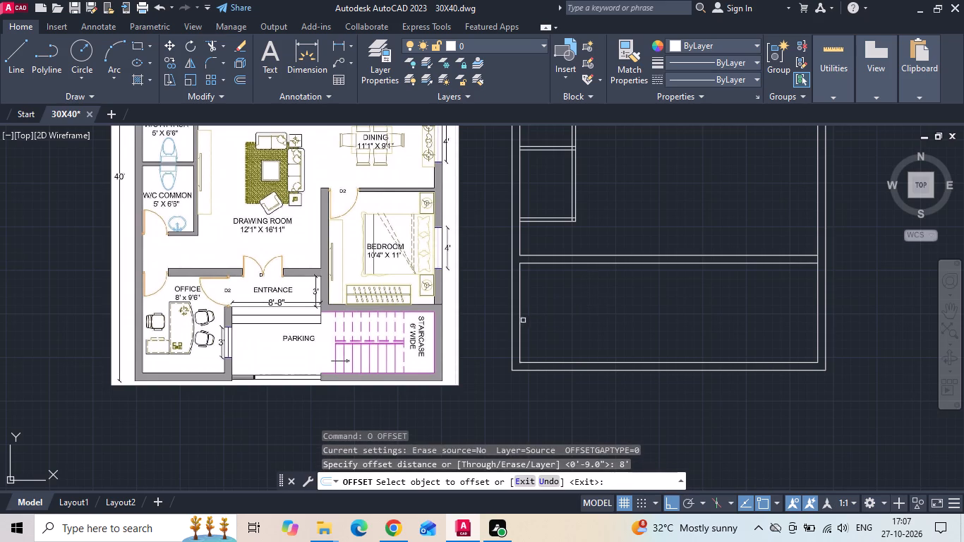
click(522, 321)
click(571, 311)
key(Escape)
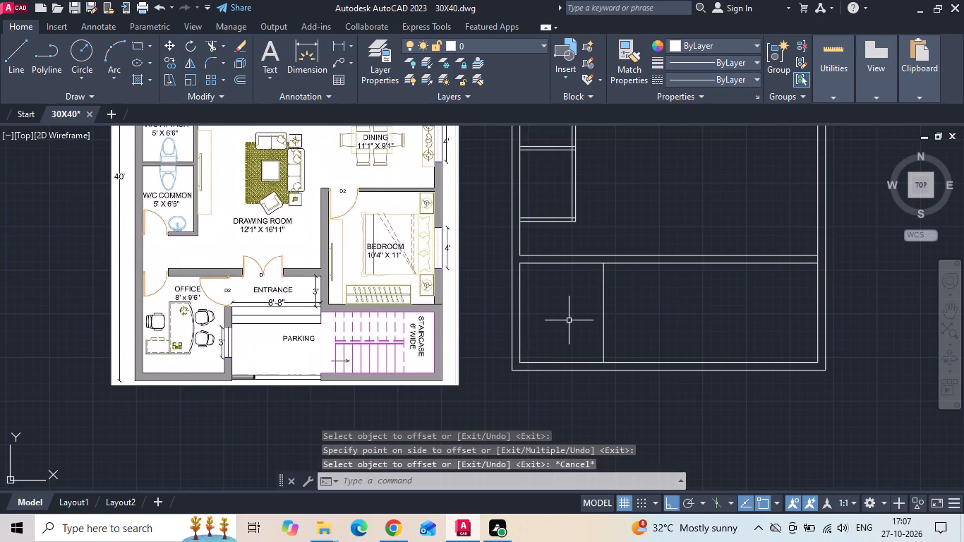
Offset the office's right side line 9" toward the parking area to form the wall thickness.
text(O 9)
key(space)
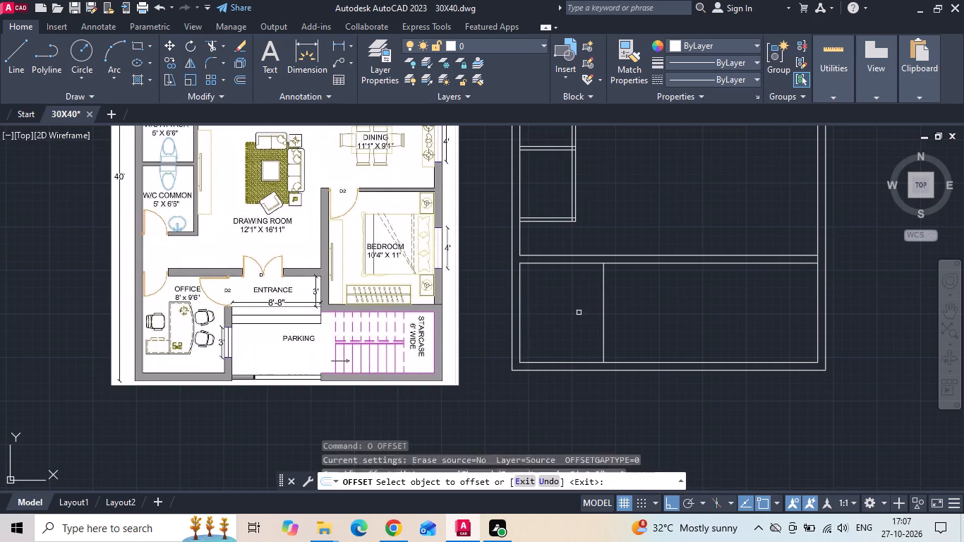
click(602, 311)
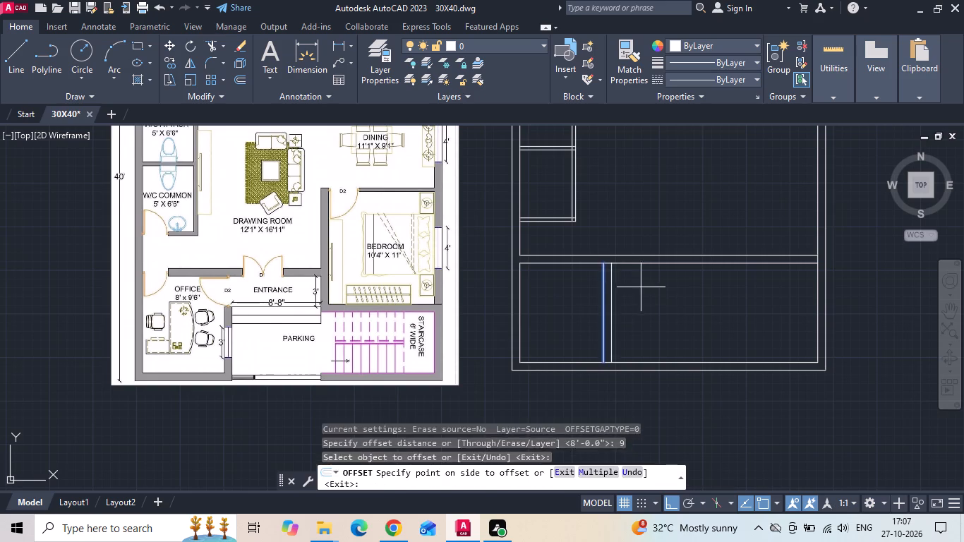
click(642, 287)
key(Escape)
Extend the parking-side line of the office wall down to the bottom outer wall's outer face.
text(EX)
key(space)
key(space)
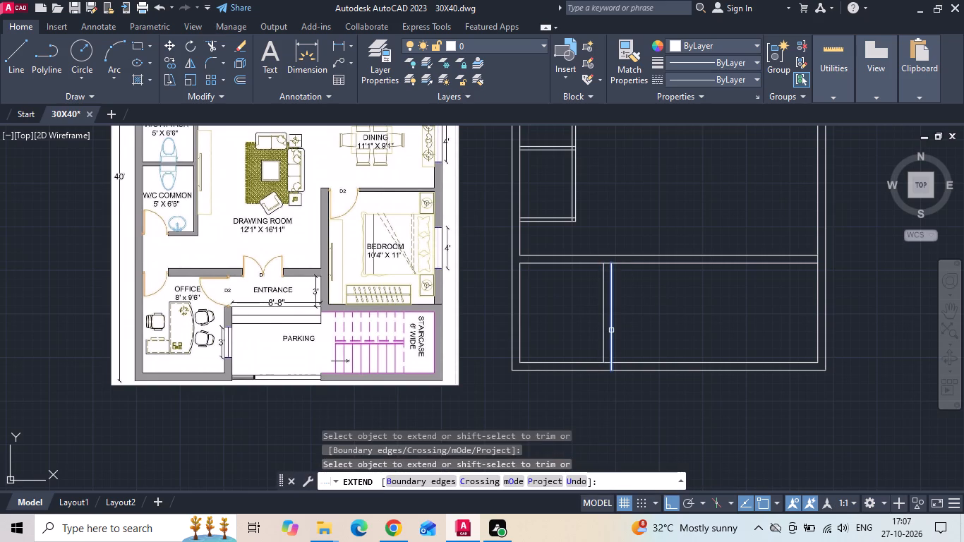
click(611, 330)
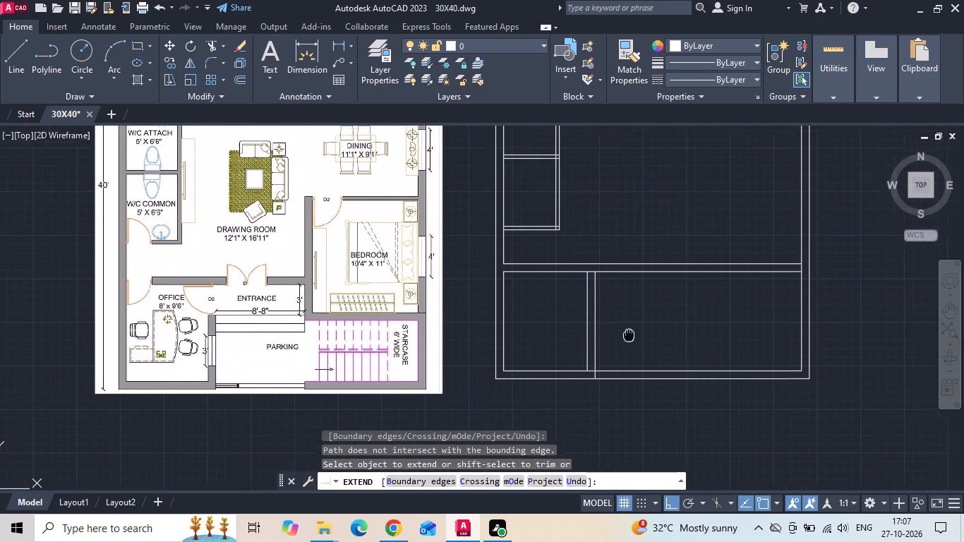
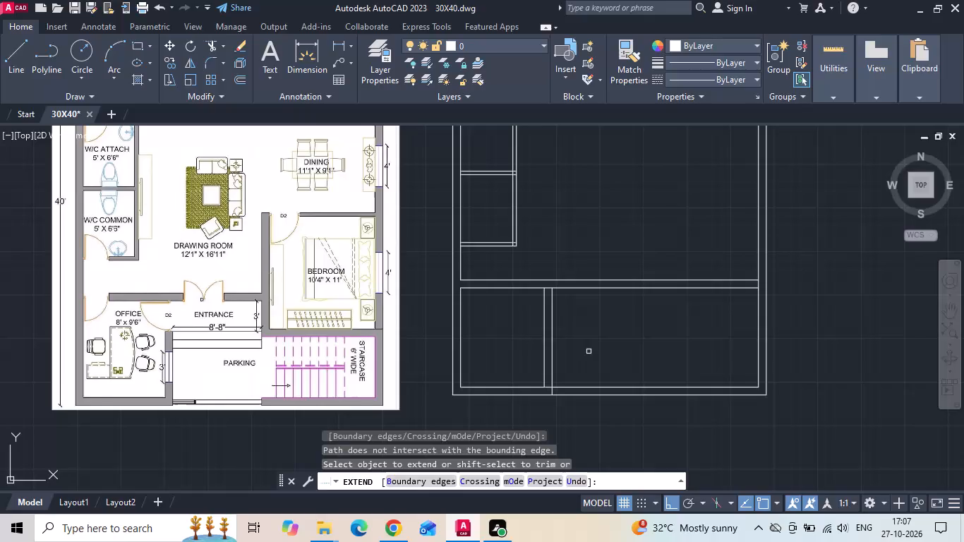
Save the drawing.
key(Escape)
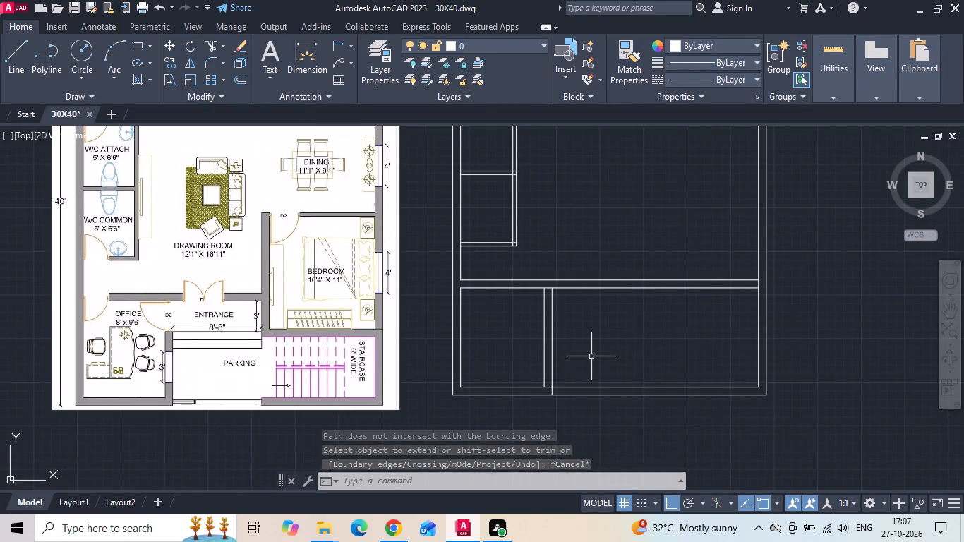
key(Escape)
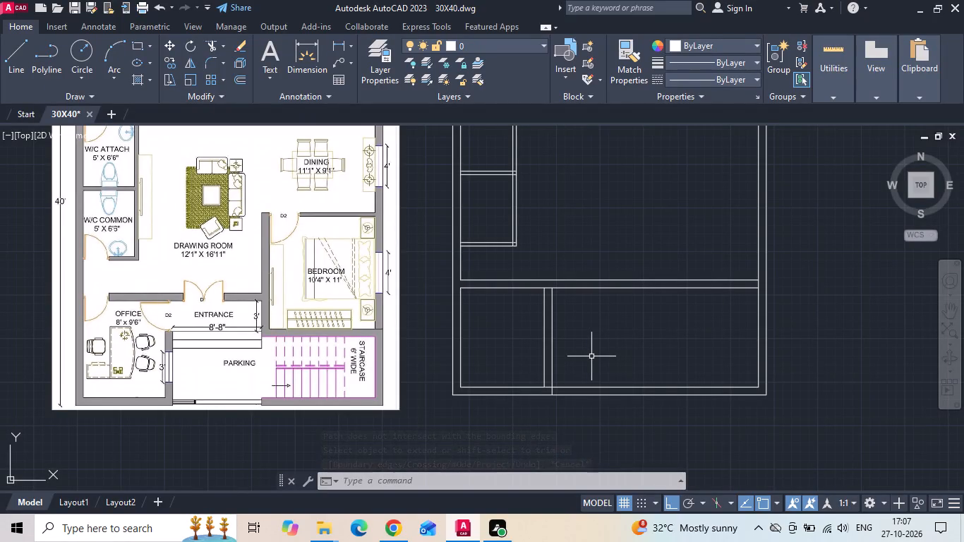
key(ctrl+s)
key(ctrl+s)
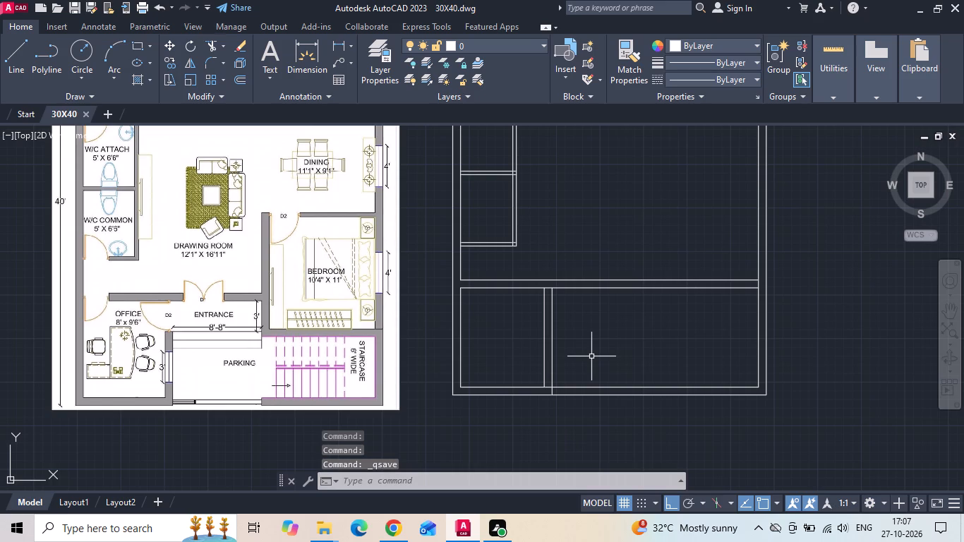
Offset the bottom outer wall's inner face 6' upward to set the staircase width.
text(O)
key(space)
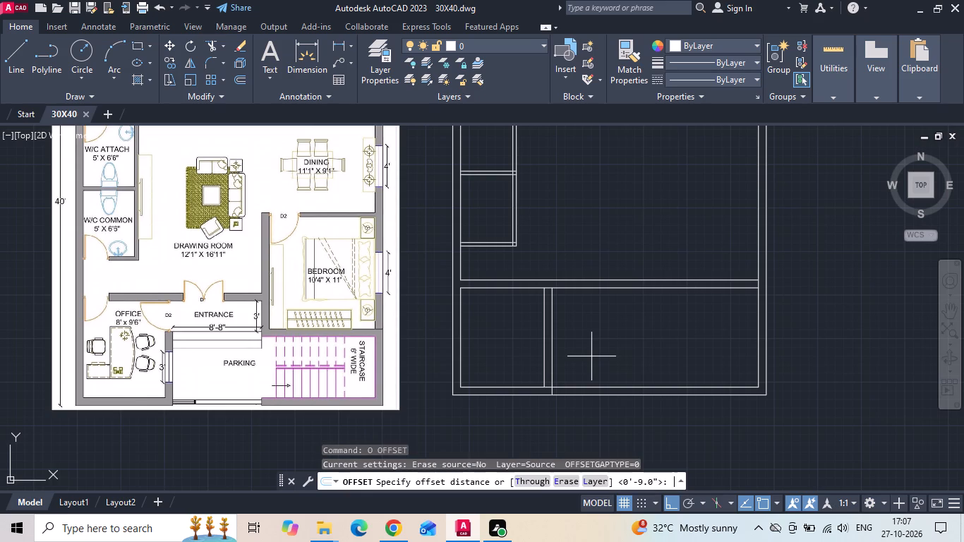
text(6')
key(Return)
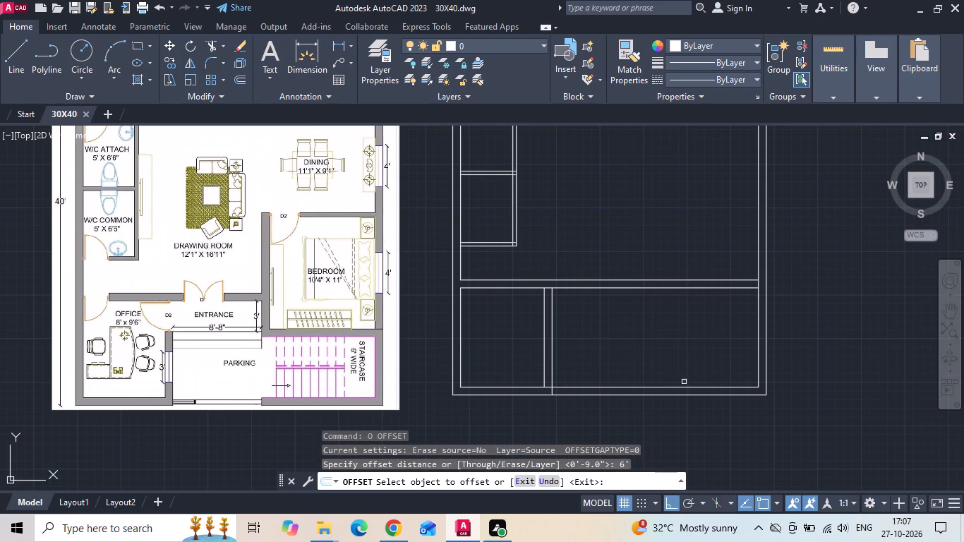
click(694, 388)
click(701, 366)
key(Escape)
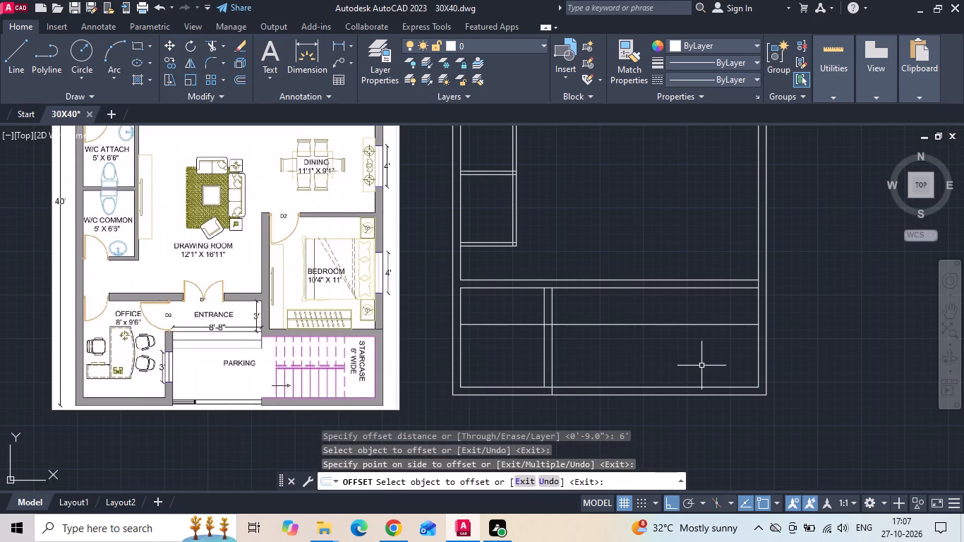
Offset the staircase's top line 9" upward to form the wall between staircase and bedroom.
text(O 9)
key(space)
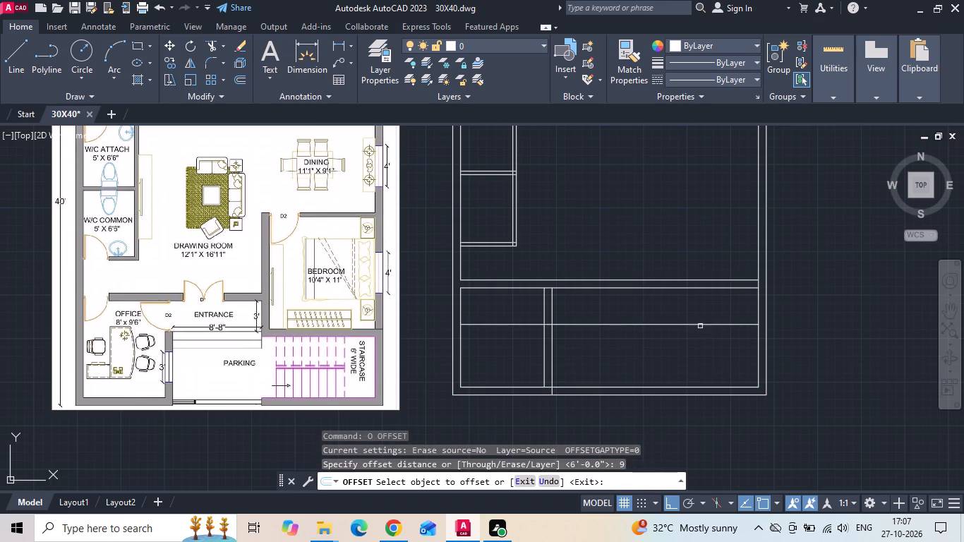
click(700, 325)
click(700, 307)
middle_drag(674, 345, 649, 363)
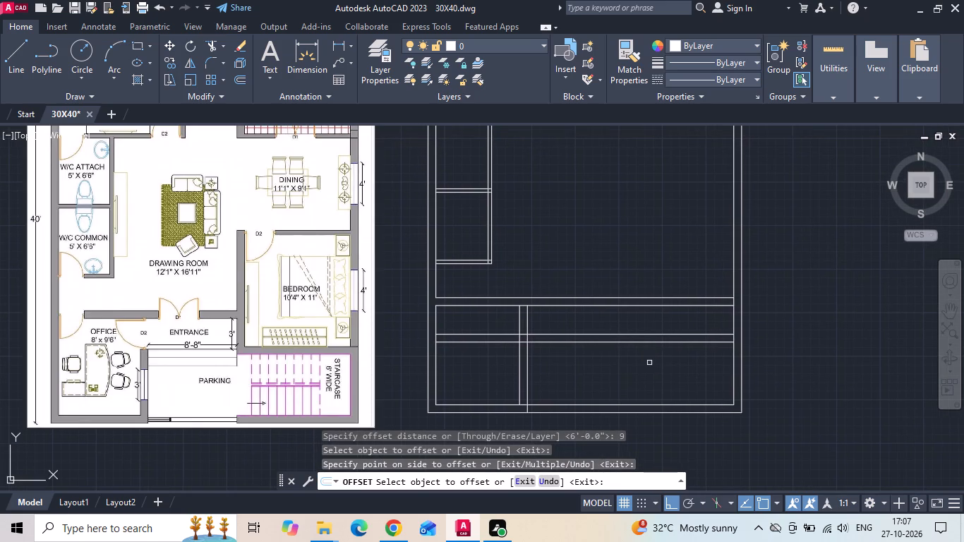
key(Escape)
Offset the right outer wall's inner face 10'4" to the left to set the bedroom width.
middle_drag(639, 368, 617, 373)
text(O)
key(space)
text(10)
key(apostrophe)
text(4)
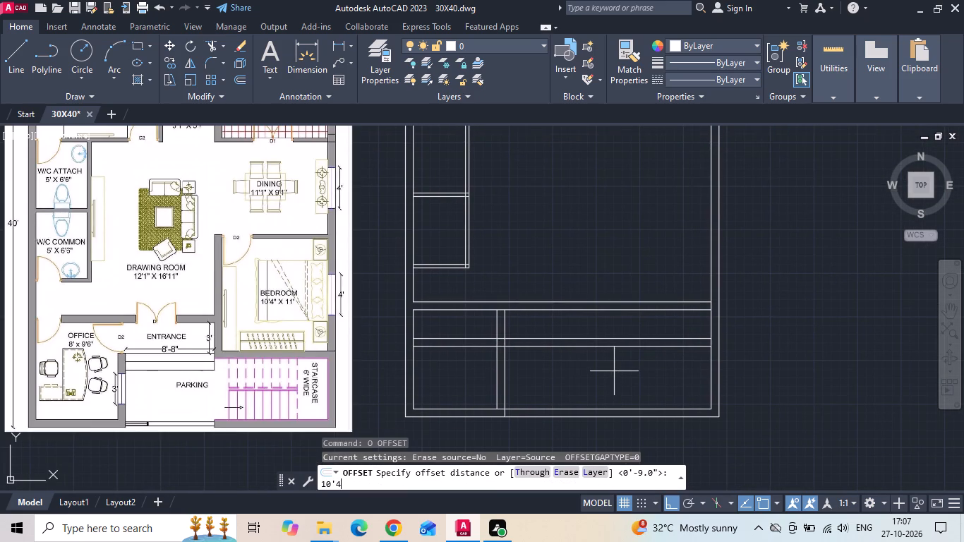
key(space)
scroll(646, 366, down, 1)
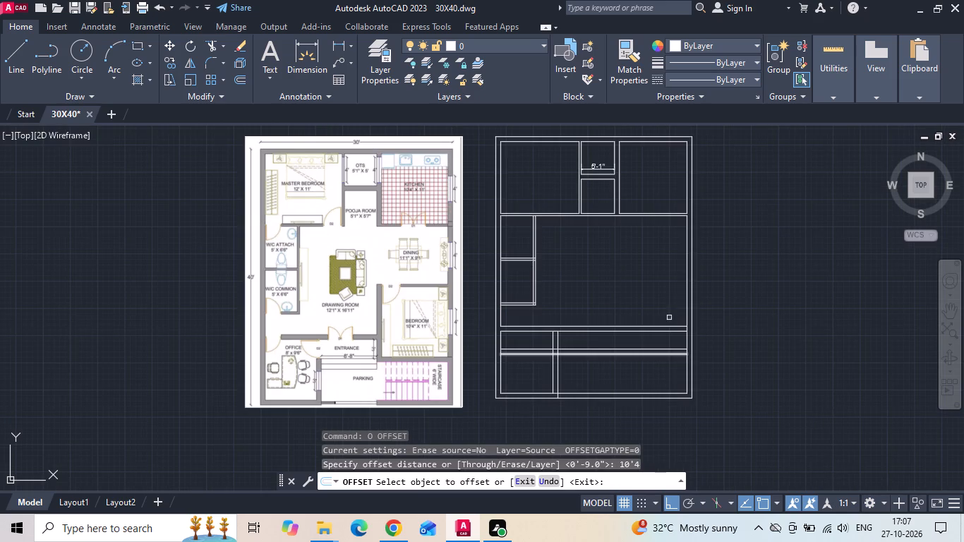
drag(687, 267, 670, 274)
click(640, 282)
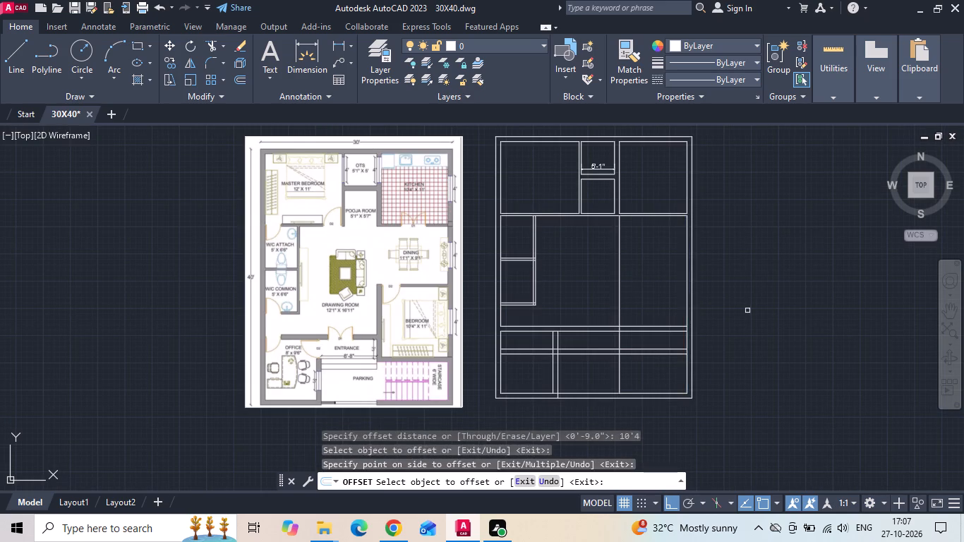
scroll(749, 311, up, 1)
key(Escape)
Offset the bedroom's left side line 9" to the left to form the wall thickness.
text(O 9)
key(space)
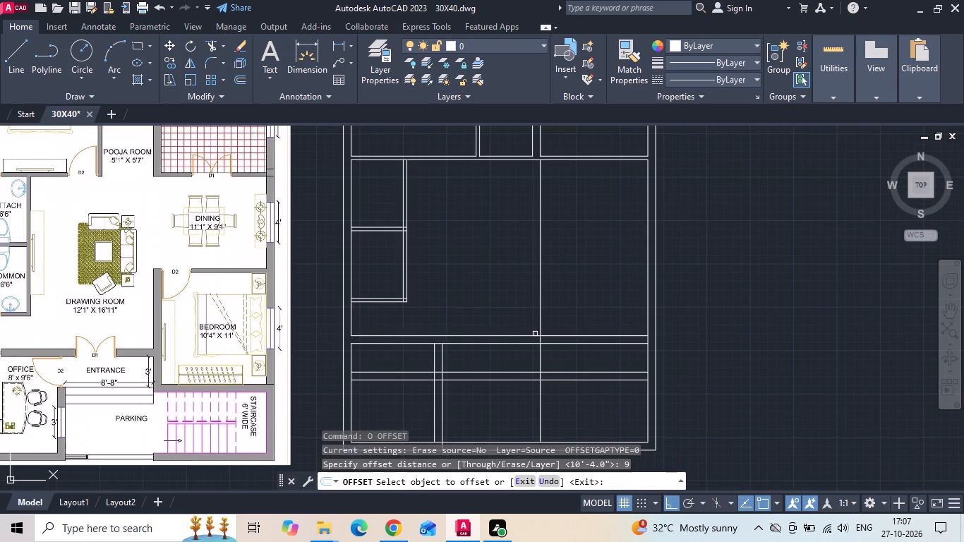
drag(540, 308, 533, 310)
click(511, 315)
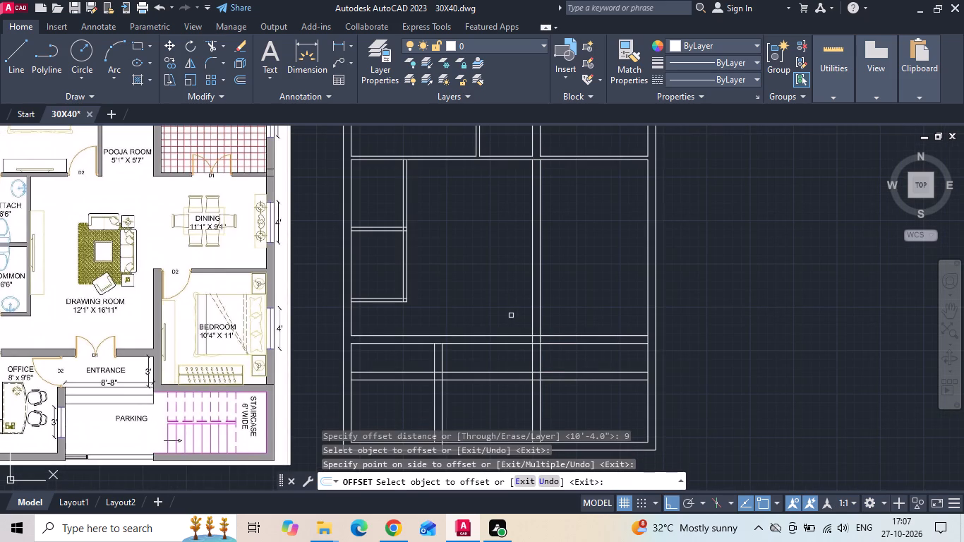
key(Escape)
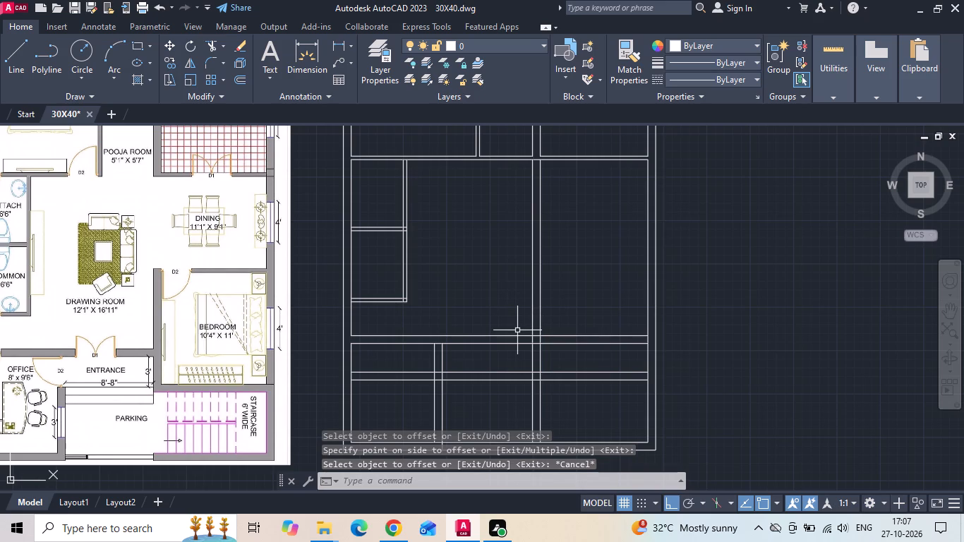
Trim both lines of the bedroom's left wall above the entrance wall, in the drawing and dining area.
text(TR)
key(space)
key(space)
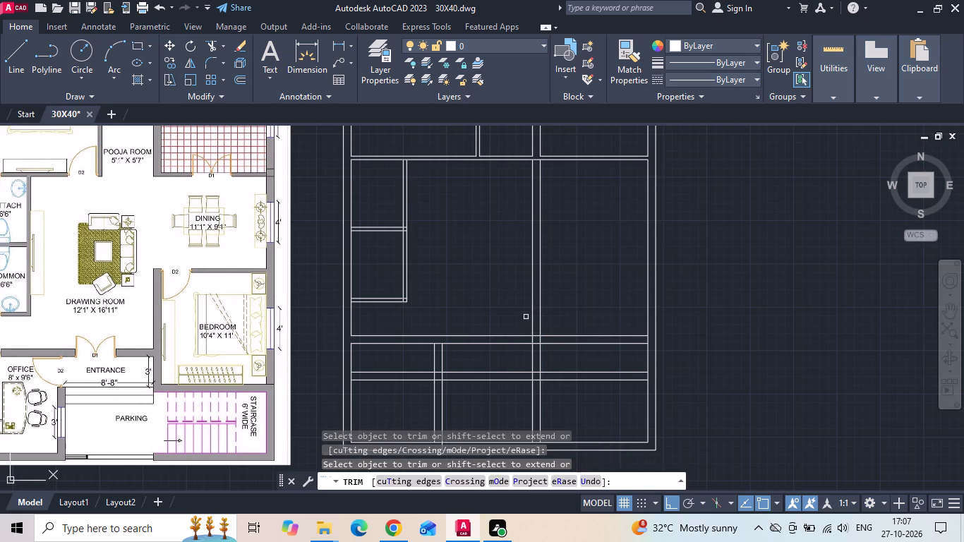
middle_drag(526, 314, 534, 273)
drag(517, 257, 561, 257)
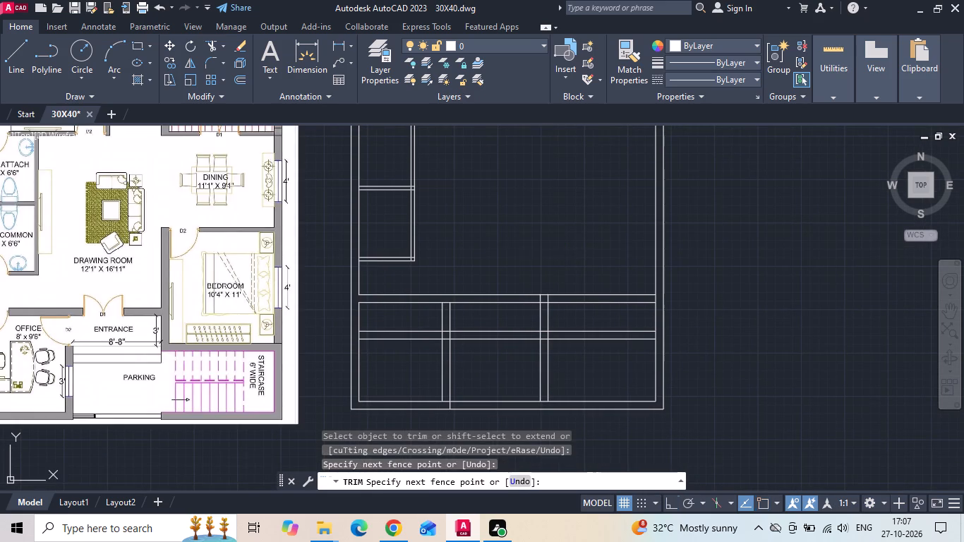
Trim the staircase wall's lines out of the parking, office and office wall, and open the office wall's joint with the entrance wall.
click(508, 323)
click(500, 357)
drag(425, 362, 414, 326)
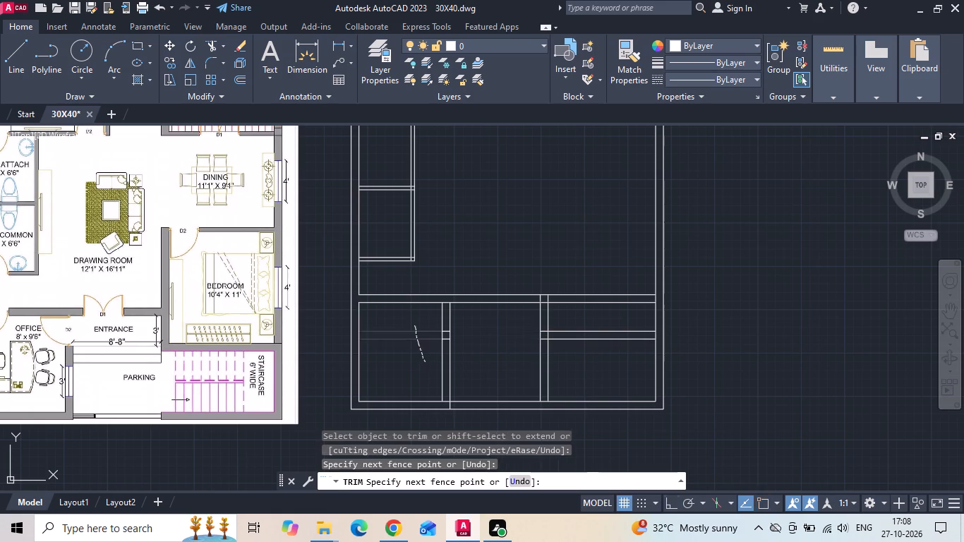
scroll(452, 347, up, 2)
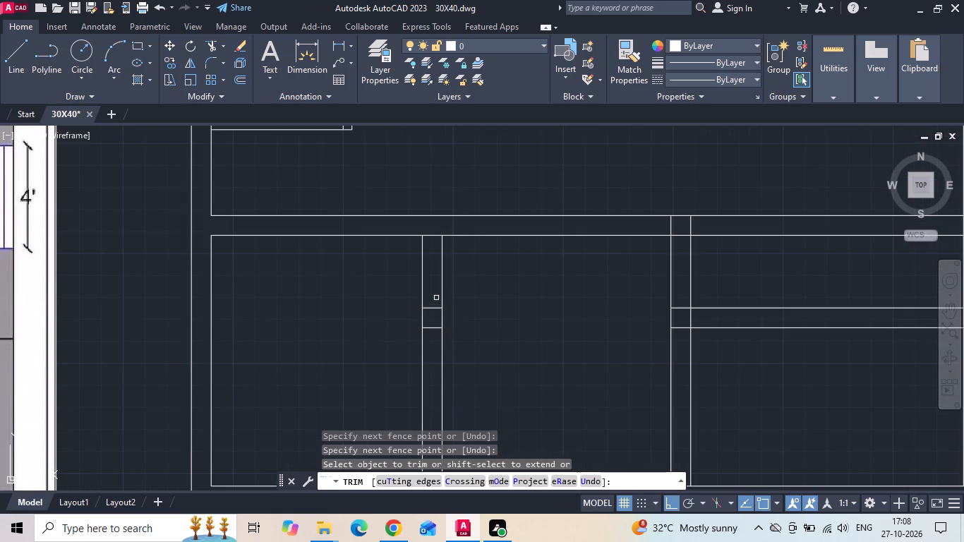
drag(436, 298, 433, 312)
click(429, 346)
click(426, 227)
Trim both lines of the entrance wall where they cross the bedroom.
scroll(571, 299, down, 2)
drag(658, 284, 648, 219)
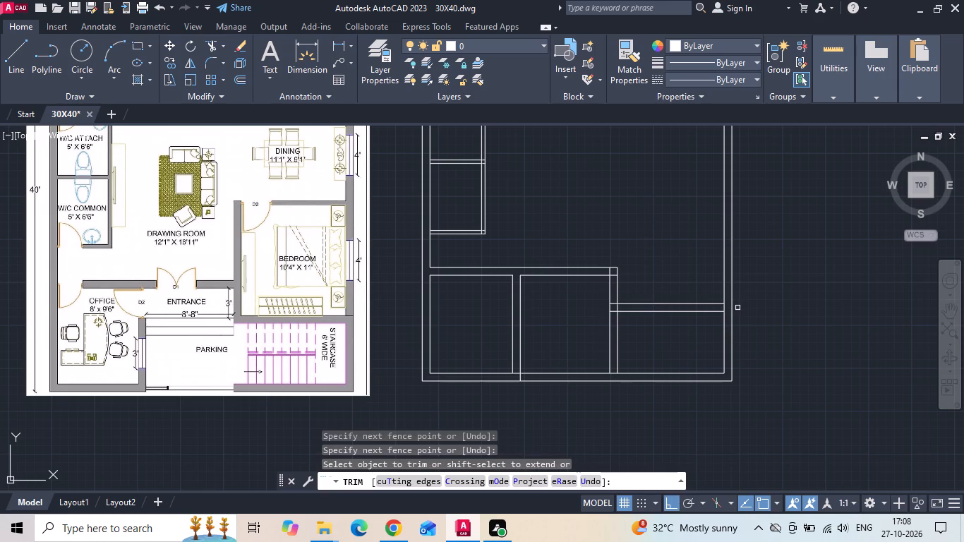
Trim the overlapping lines where the bedroom's bottom wall meets the right outer wall and where its left wall meets the bottom and entrance walls.
scroll(735, 308, up, 2)
click(711, 308)
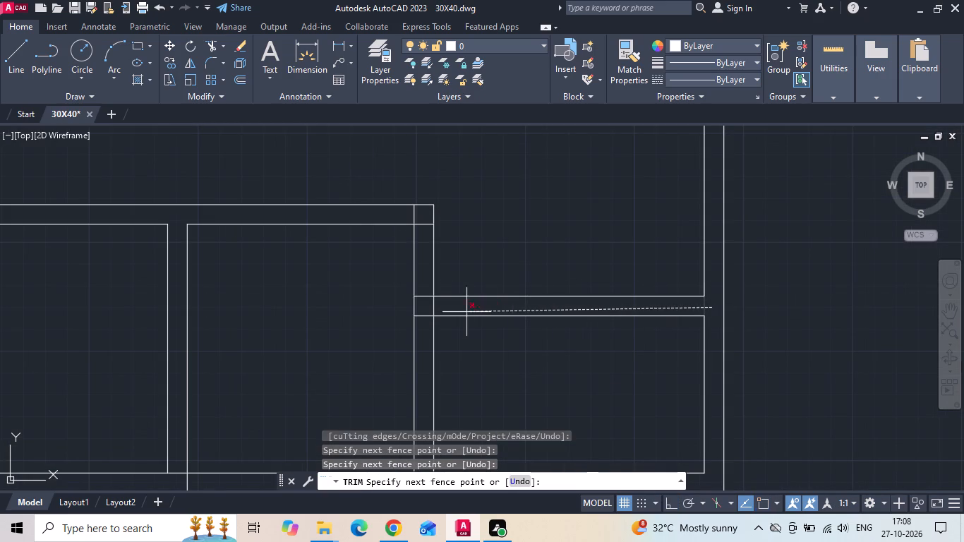
click(431, 307)
click(429, 299)
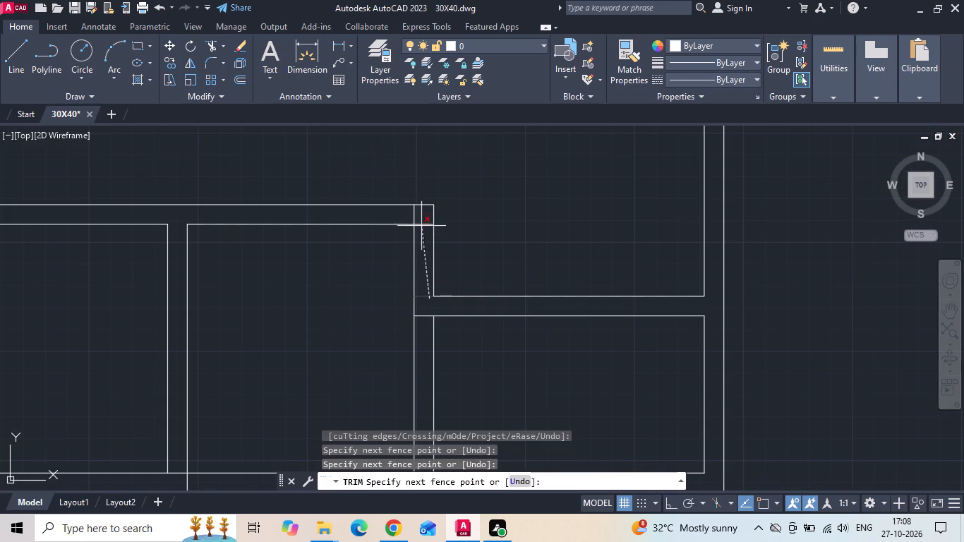
click(421, 219)
click(414, 214)
scroll(553, 234, down, 2)
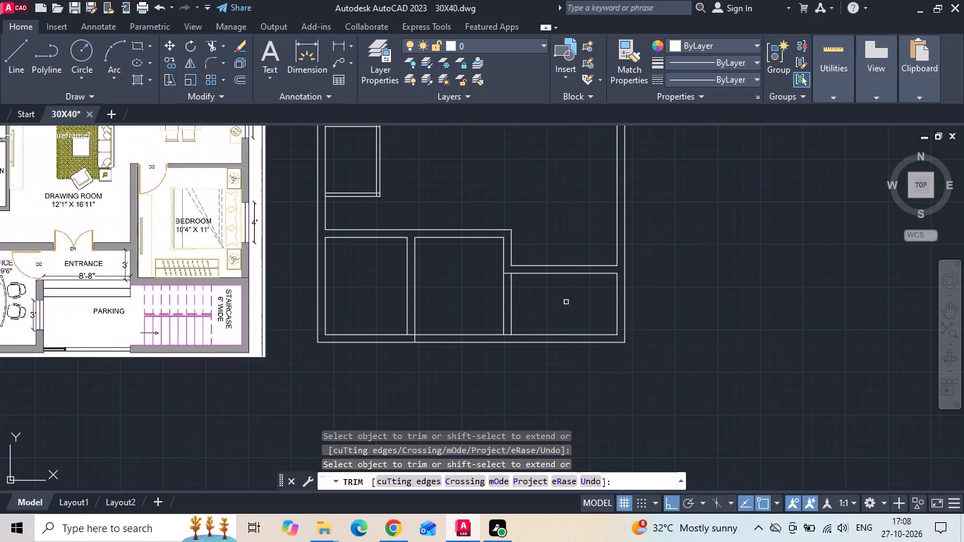
Trim both vertical wall lines between the parking and the staircase, below the bedroom's bottom wall.
drag(554, 304, 459, 307)
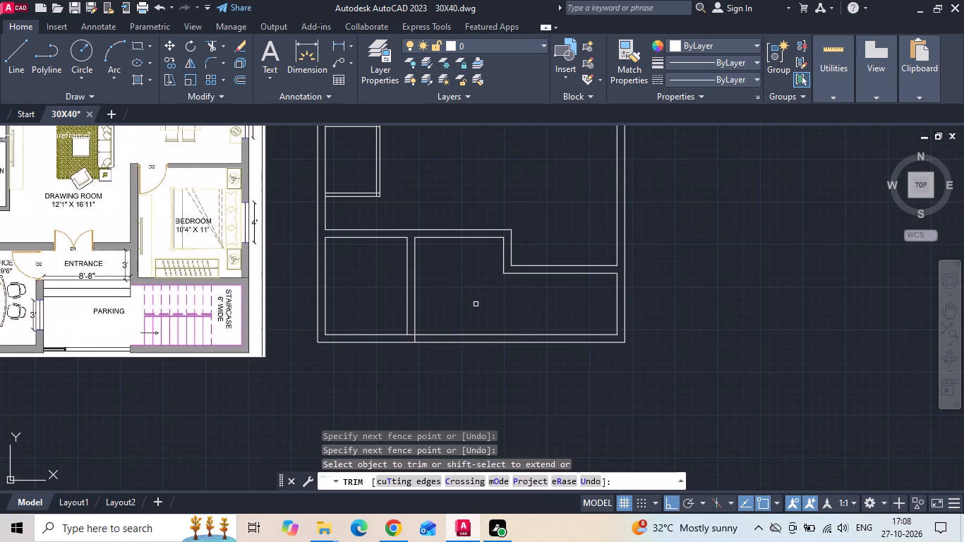
key(Escape)
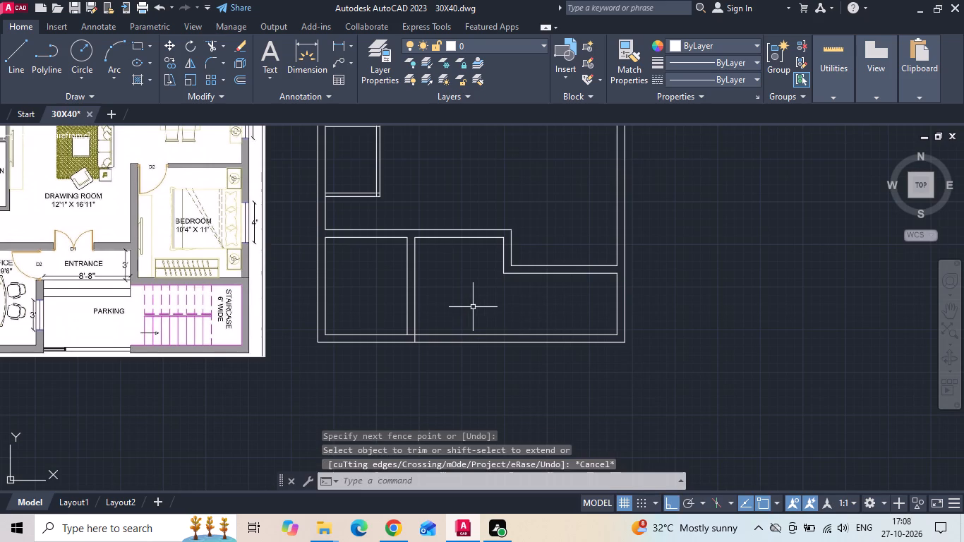
Extend the entrance-side vertical wall line down to the bottom outer wall's outer face.
text(EX)
key(space)
key(space)
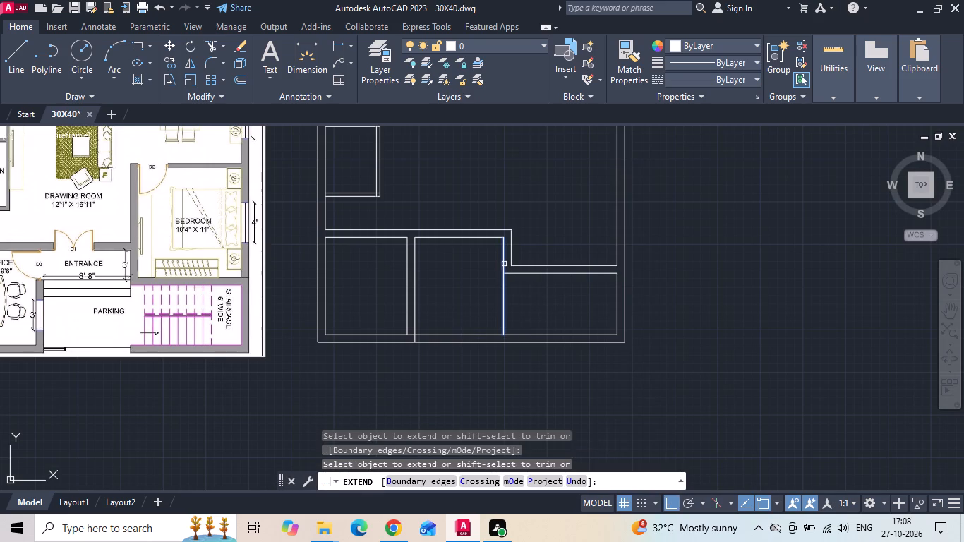
click(504, 263)
click(505, 308)
key(Escape)
Trim the bottom wall's inner face across the parking, and the vertical line separating the parking from the staircase.
text(TR)
key(space)
key(space)
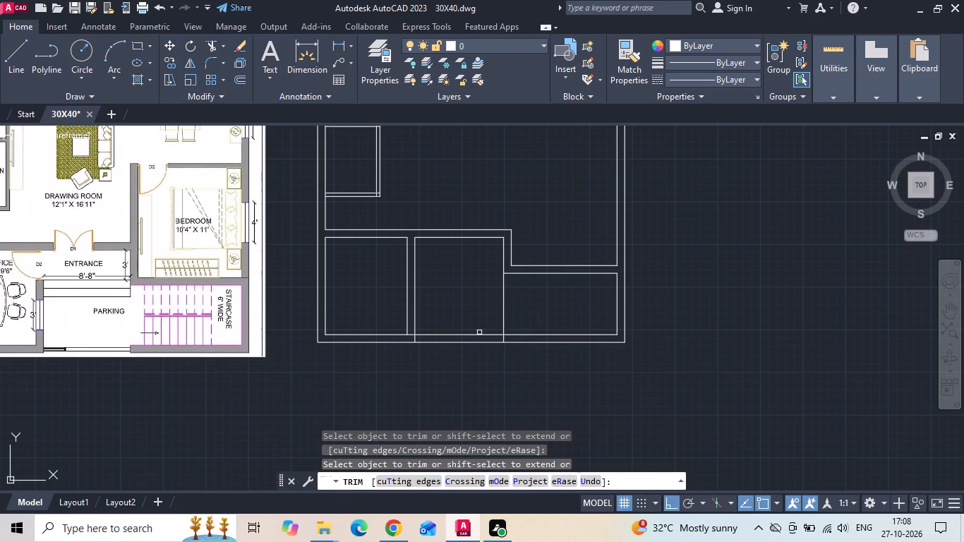
click(479, 334)
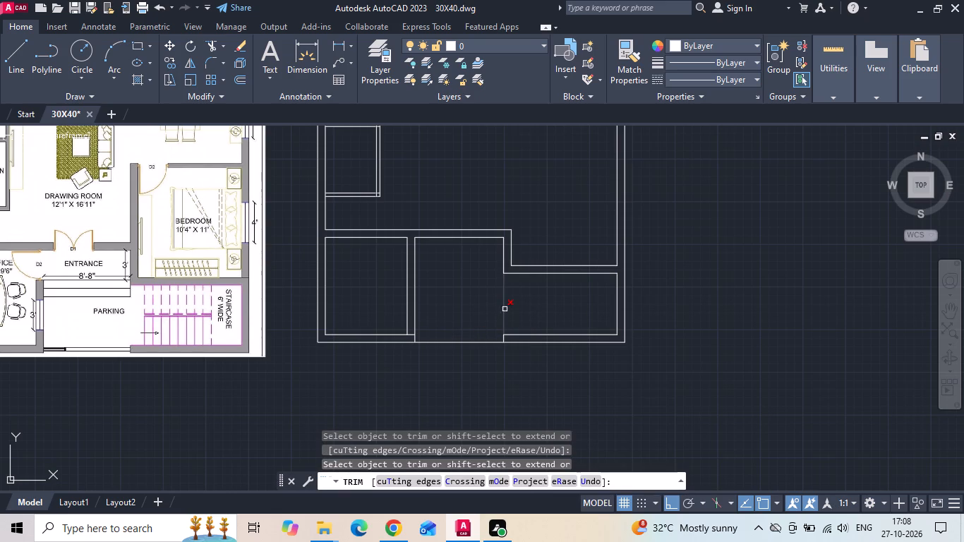
click(505, 309)
middle_drag(477, 306, 513, 329)
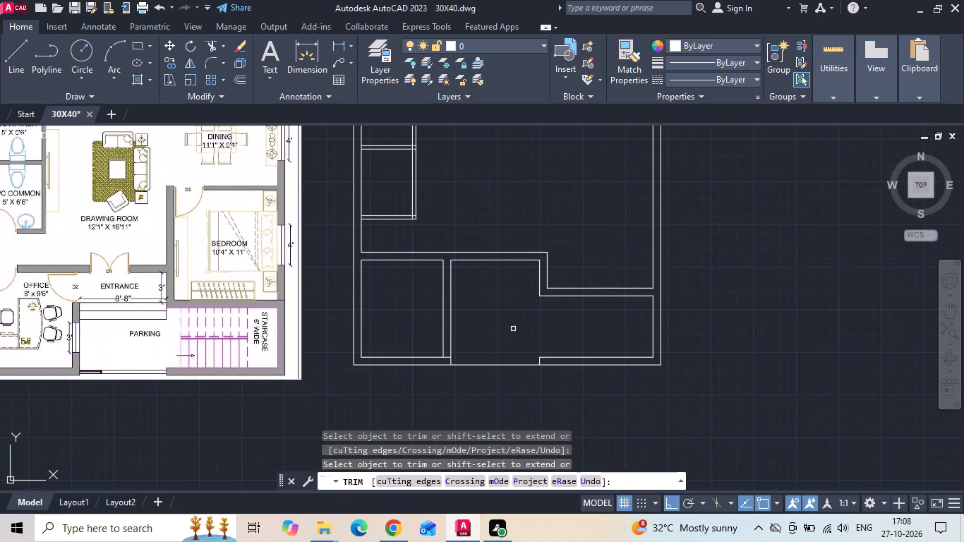
key(Escape)
Offset the bedroom's bottom wall line 11' upward to set the bedroom length.
text(O)
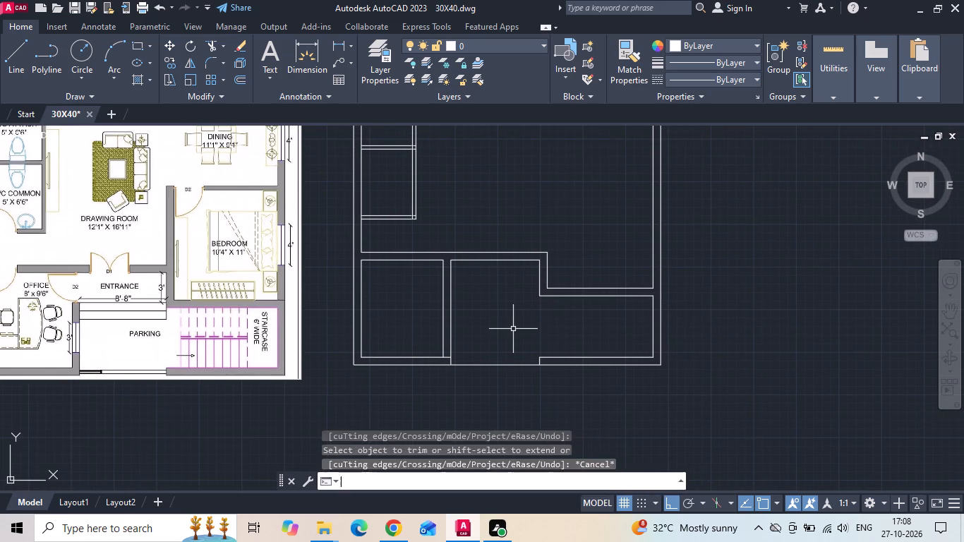
key(space)
text(11)
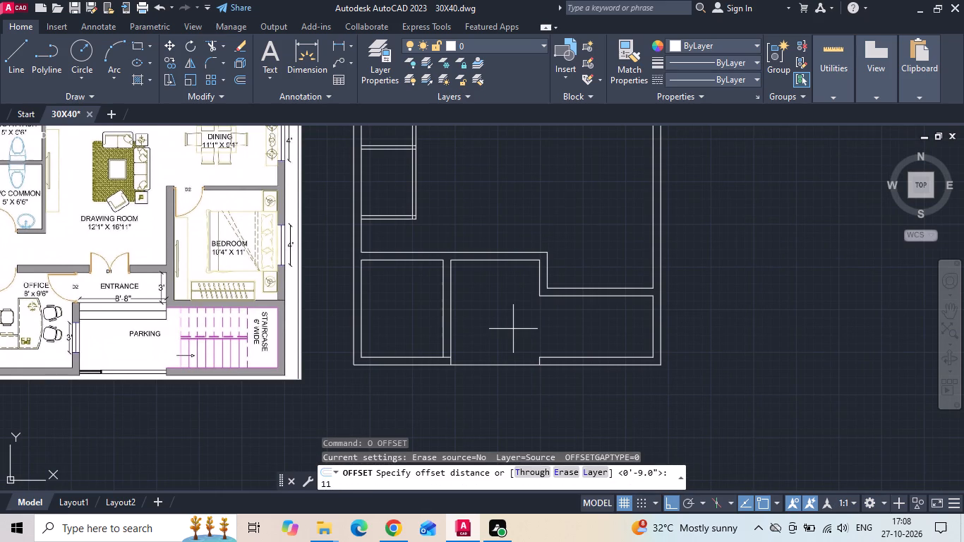
key(apostrophe)
key(Return)
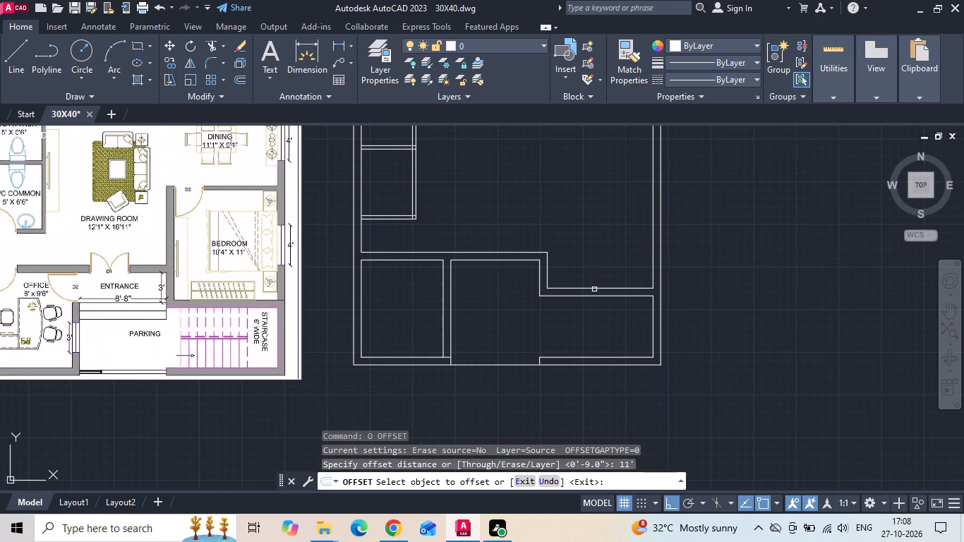
click(594, 289)
click(592, 243)
middle_drag(592, 250, 592, 313)
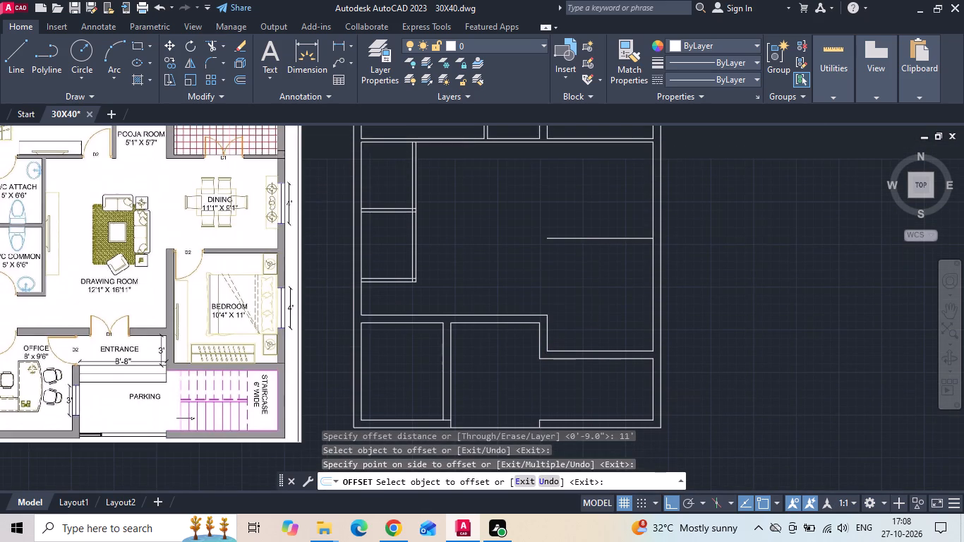
Save the drawing.
key(ctrl+s)
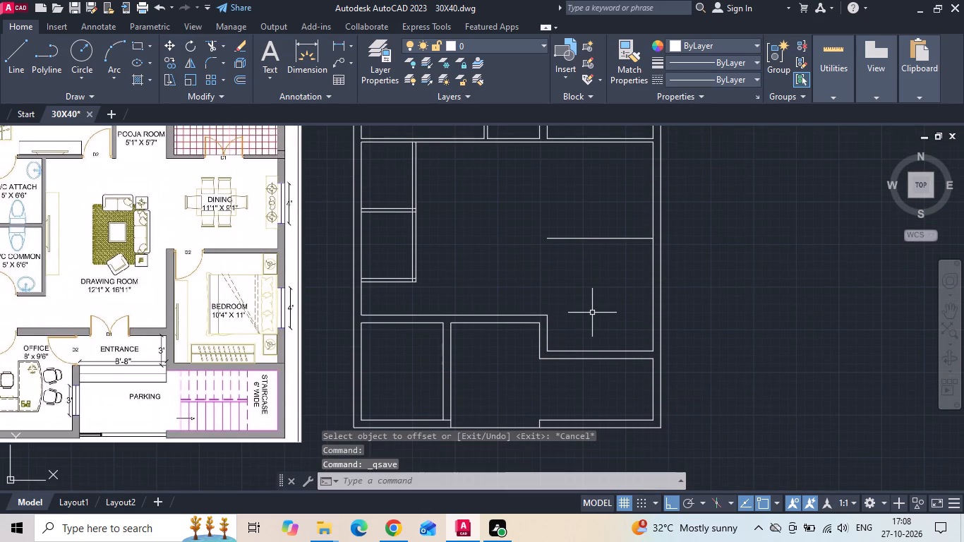
key(ctrl+s)
Offset the bedroom's top wall line 4" upward to give the wall its thickness.
text(O)
key(space)
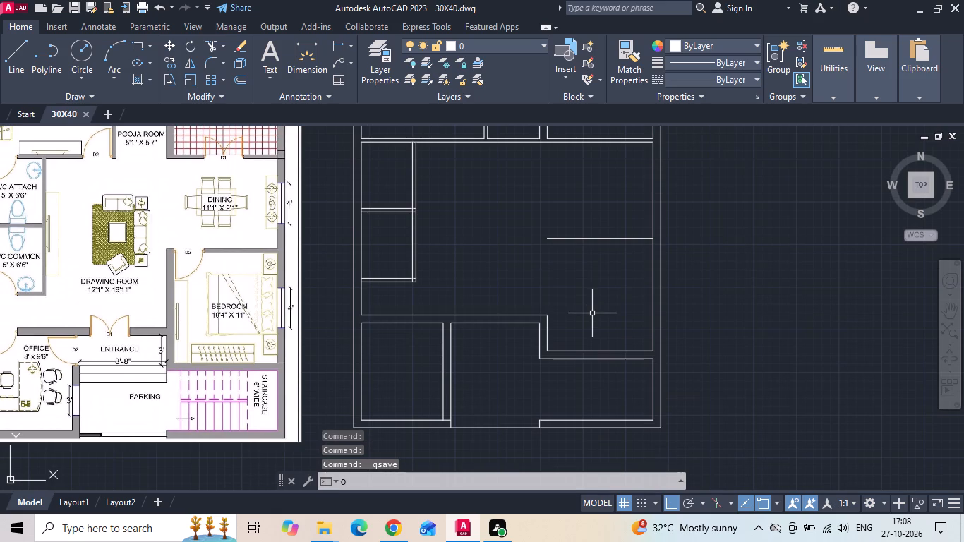
text(4)
key(space)
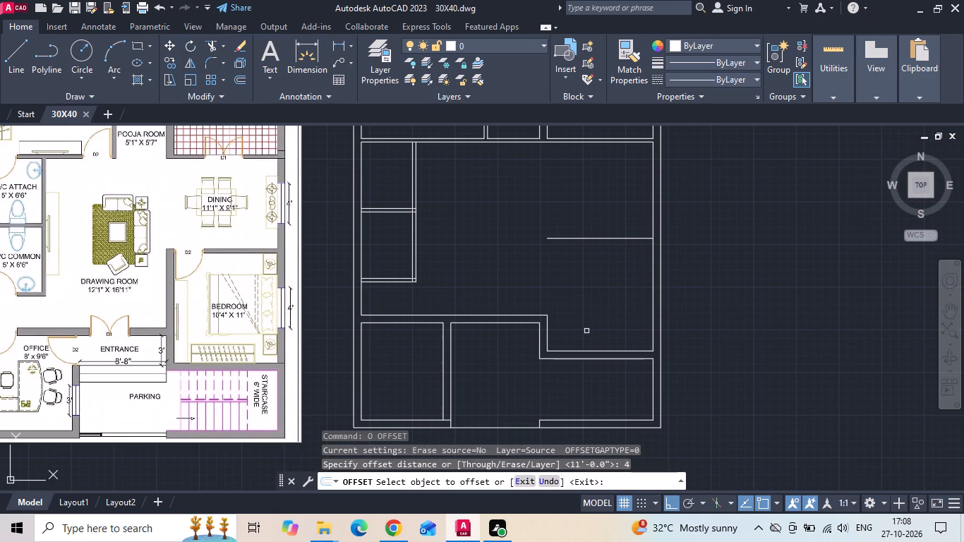
click(586, 239)
click(586, 215)
key(Escape)
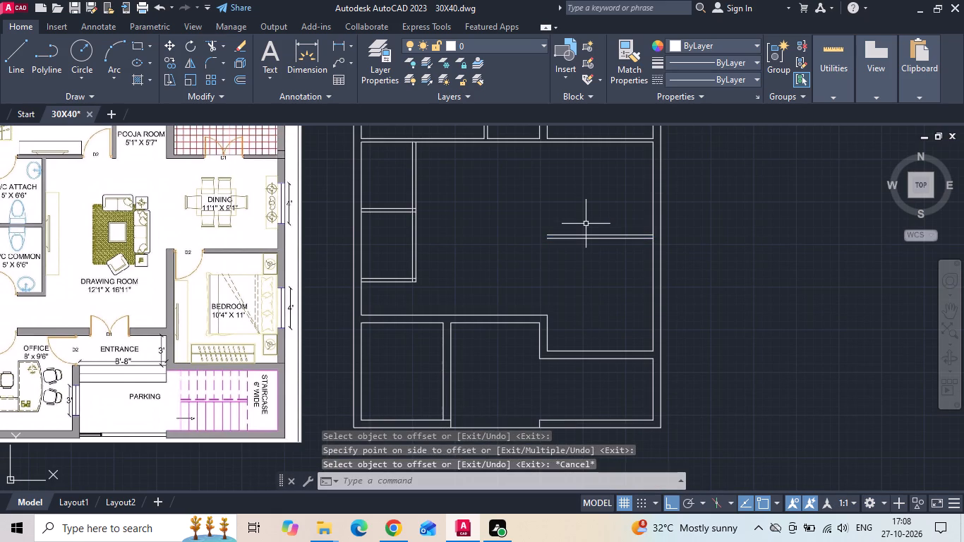
Extend the bedroom's left wall faces up to its top wall, and the top wall's upper line across to the left wall's outer face.
text(EX)
key(space)
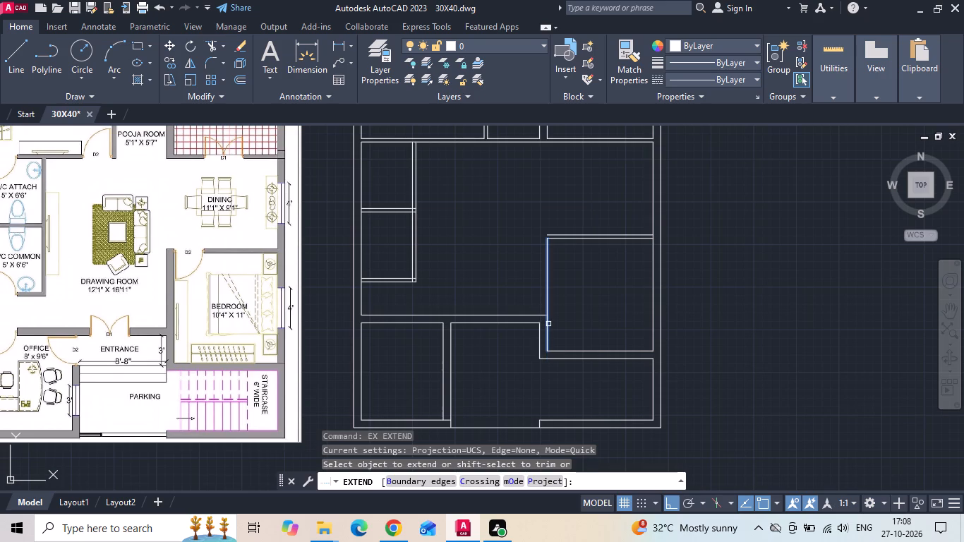
click(548, 324)
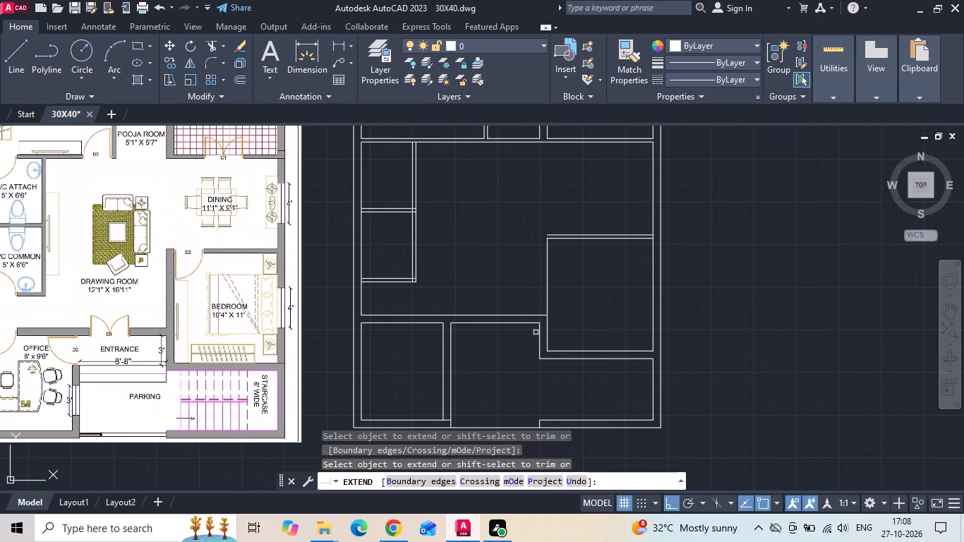
click(538, 330)
click(539, 323)
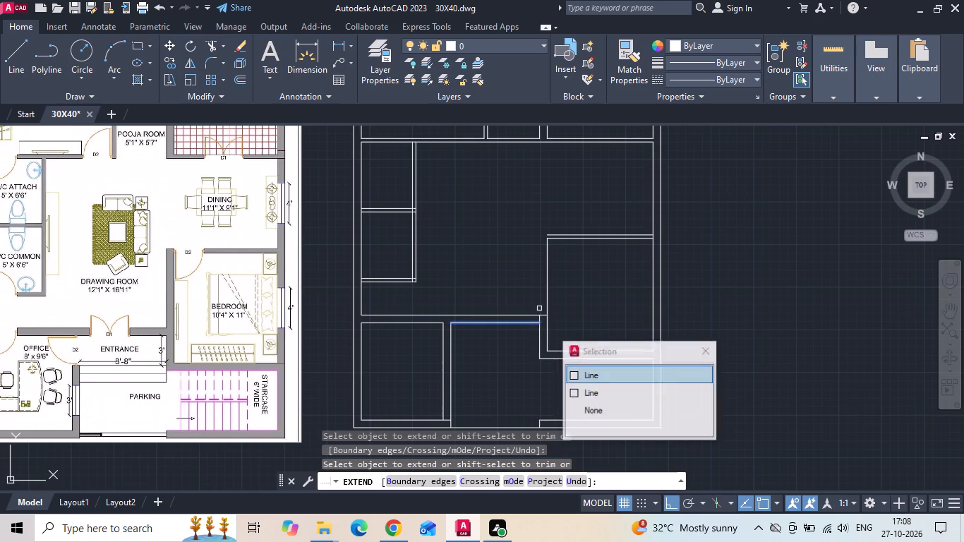
click(539, 326)
click(564, 234)
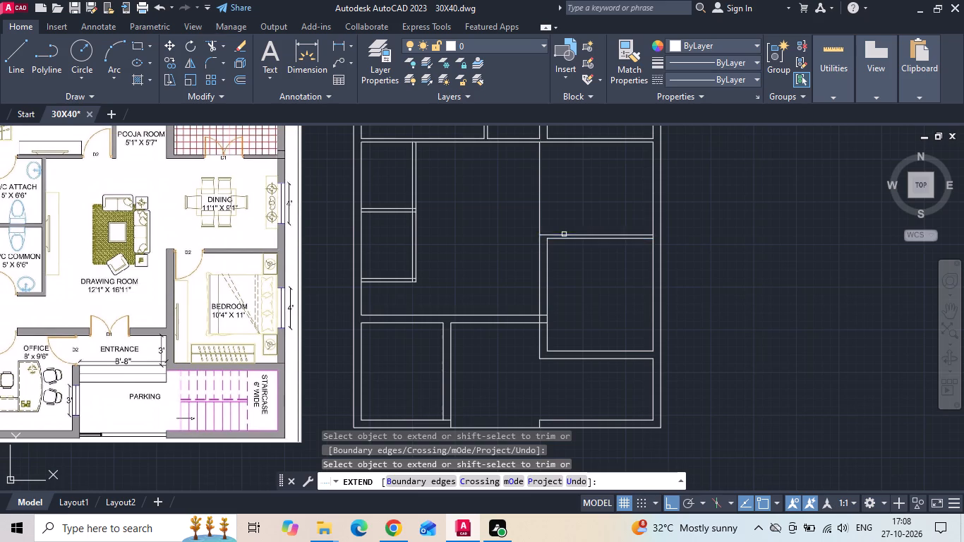
key(Escape)
Trim the left wall's outer line where it runs above the bedroom's top wall through the dining area.
text(TR)
key(space)
drag(577, 209, 469, 209)
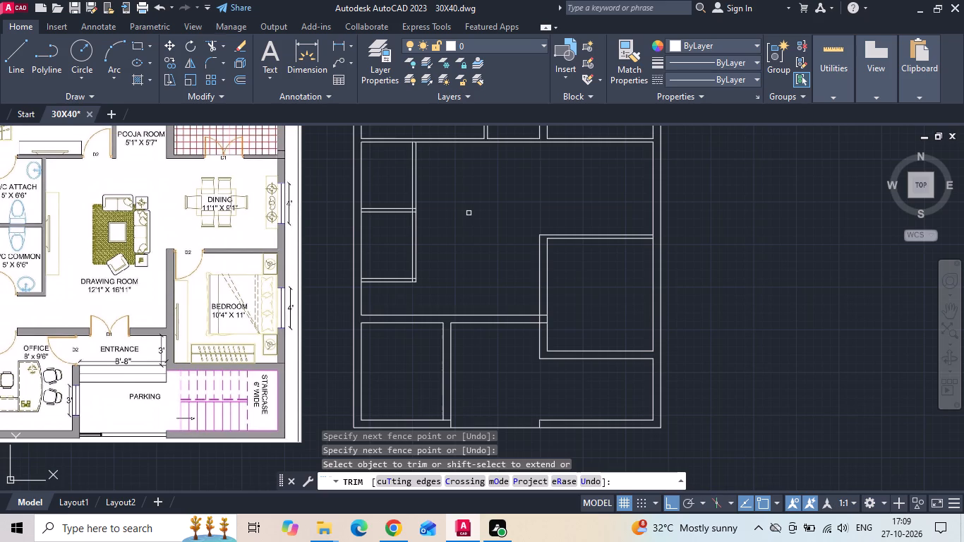
Save the drawing.
key(ctrl+s)
Trim the line segments crossing the junction of the bedroom's left wall and the wall above the entrance.
text(TR)
key(space)
key(space)
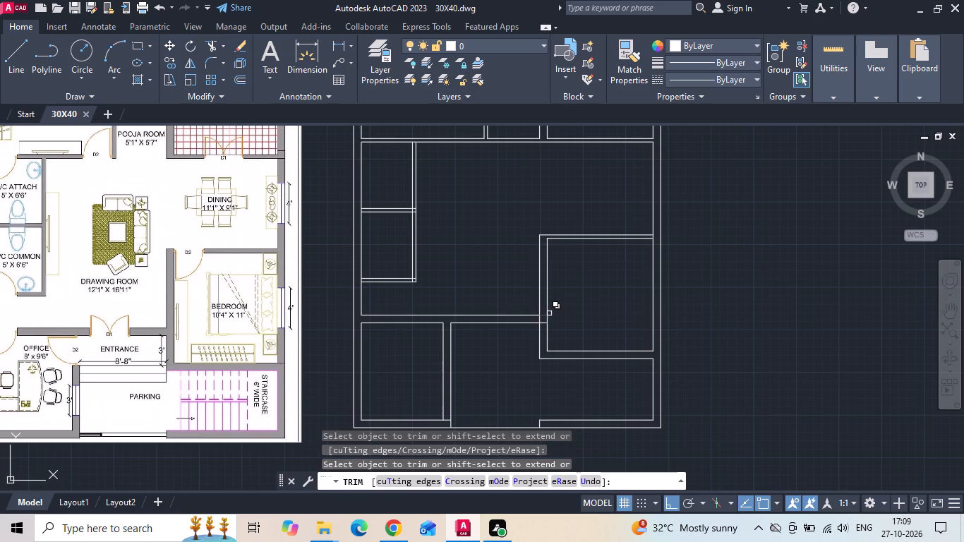
scroll(553, 344, up, 2)
drag(525, 301, 522, 291)
click(522, 253)
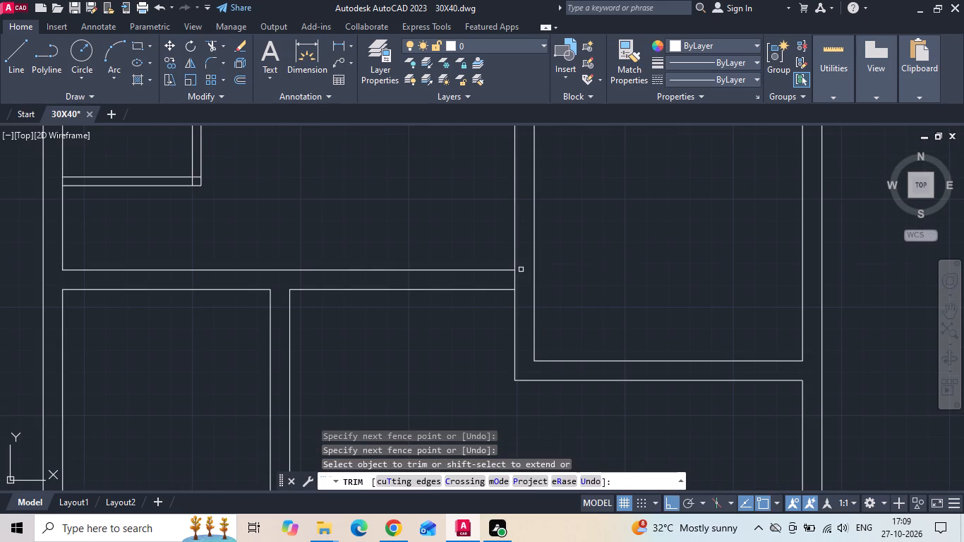
click(515, 277)
key(Escape)
Measure the vertical wall line between the entrance's top corner and the staircase's top wall with a linear dimension.
click(334, 38)
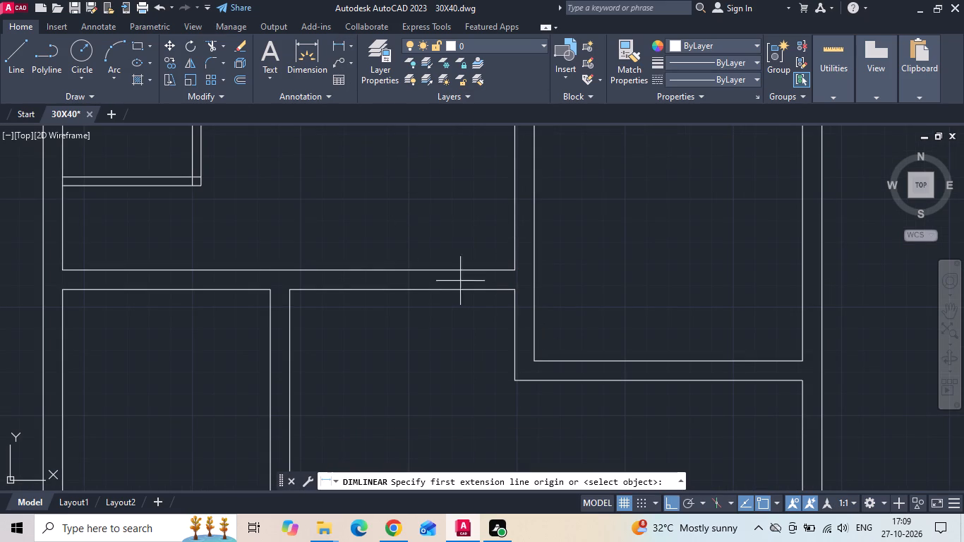
drag(515, 287, 517, 296)
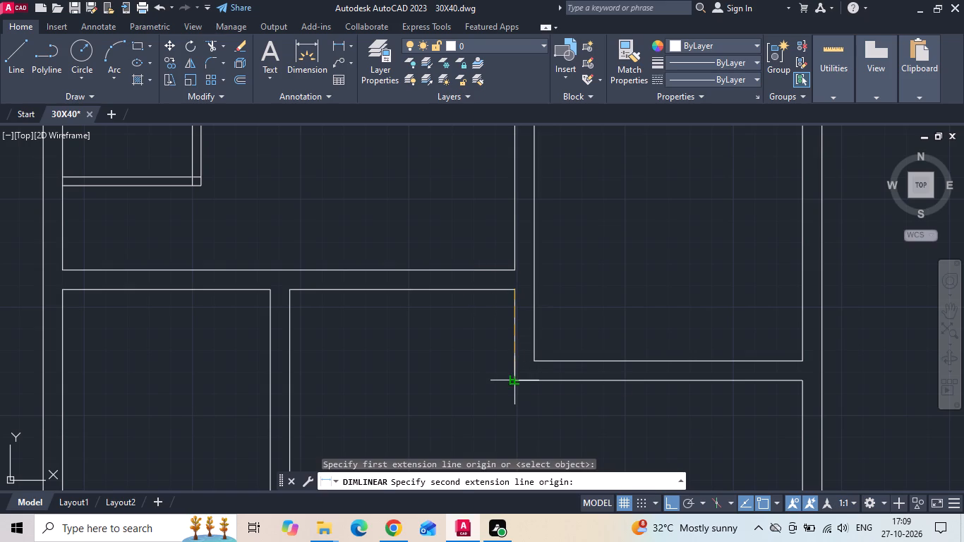
click(515, 378)
scroll(514, 375, down, 2)
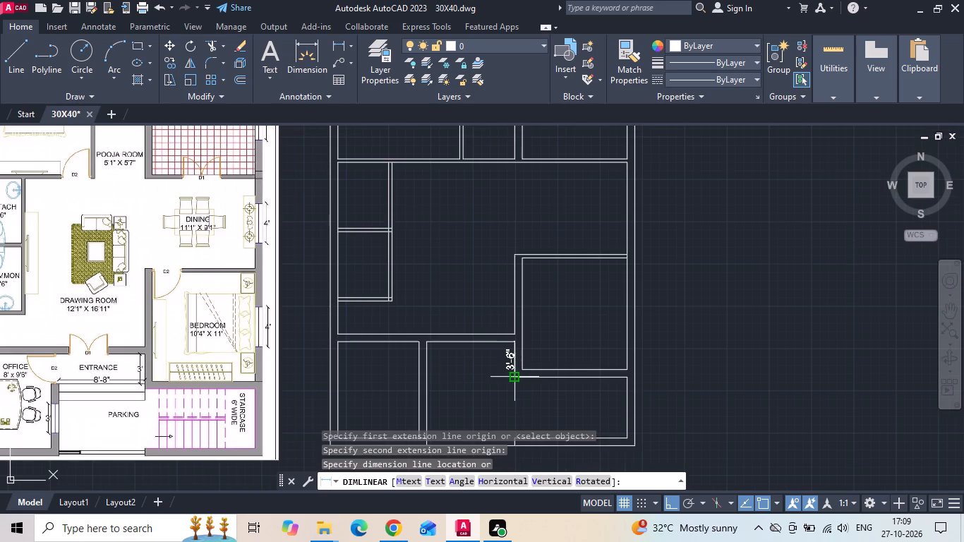
key(Escape)
Offset the entrance's top wall line 3' downward to set the entrance depth.
text(O)
key(space)
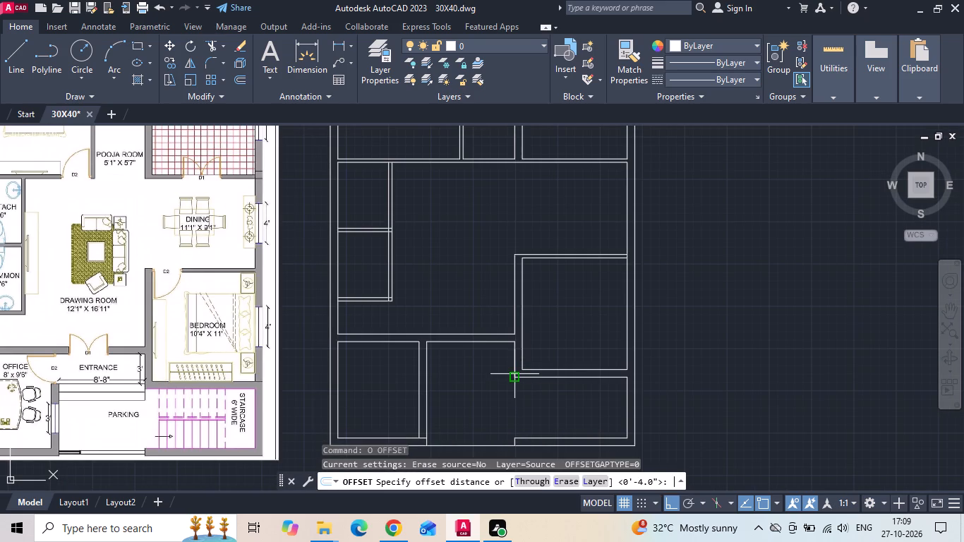
text(3')
key(Return)
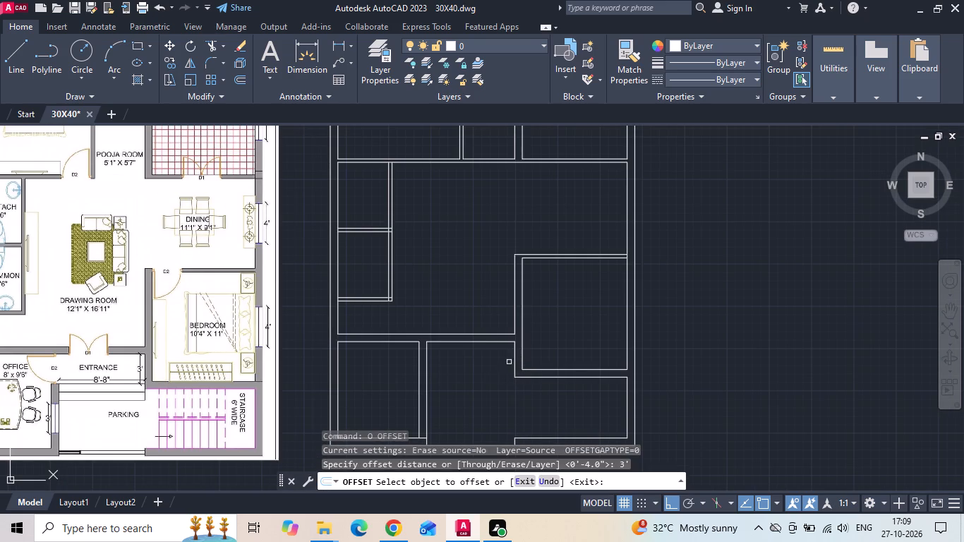
drag(493, 340, 491, 350)
click(482, 380)
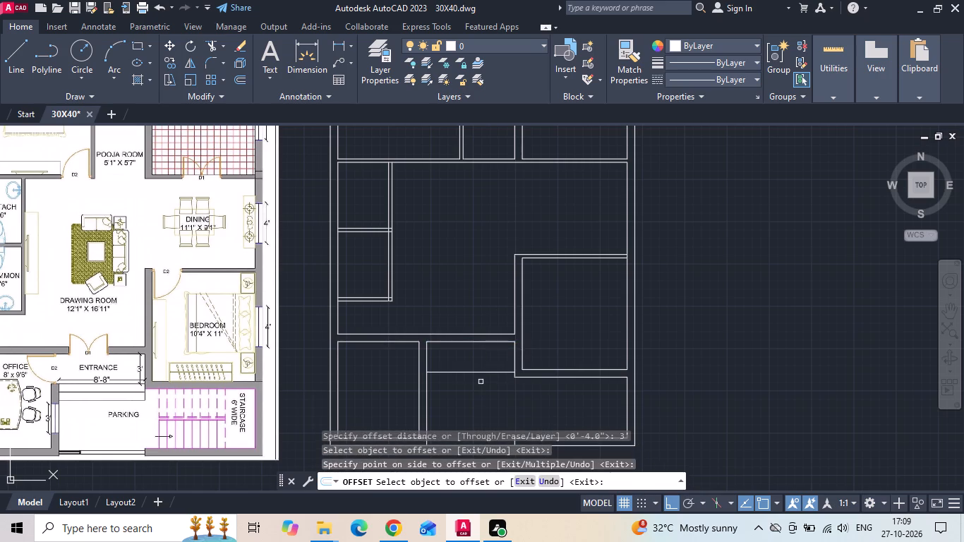
middle_drag(481, 383, 517, 354)
key(Escape)
Offset the entrance's front edge downward twice at 10" spacing to form the entrance steps.
scroll(188, 381, up, 2)
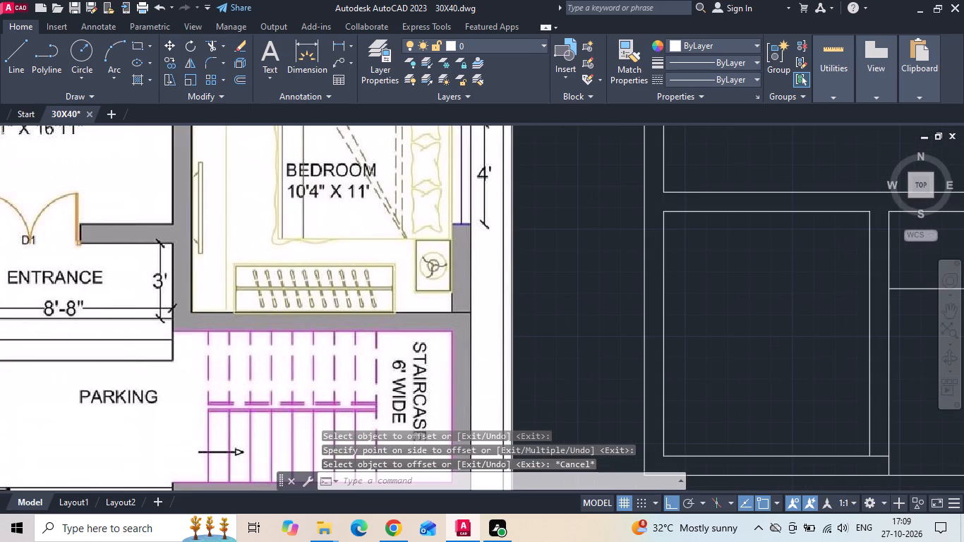
text(O)
key(space)
text(10)
key(space)
scroll(137, 285, down, 1)
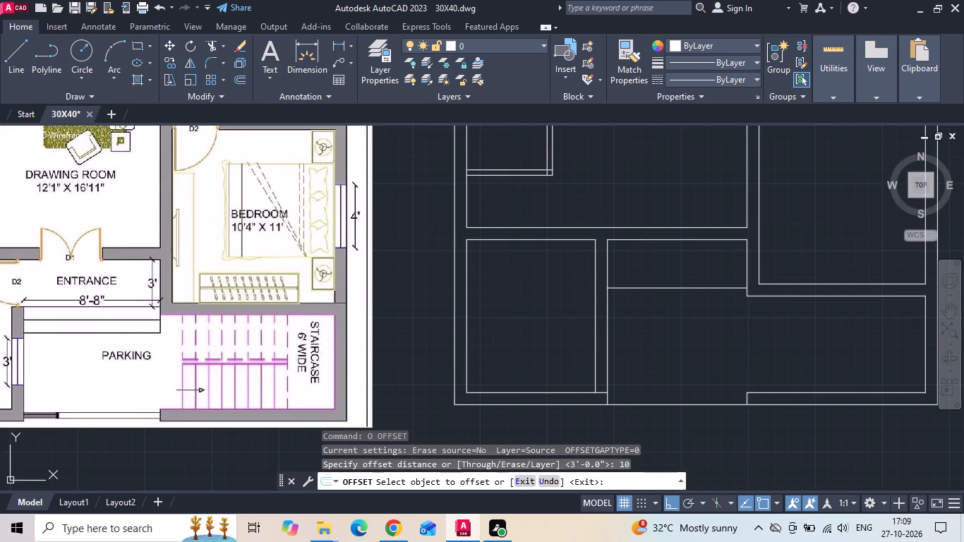
click(630, 289)
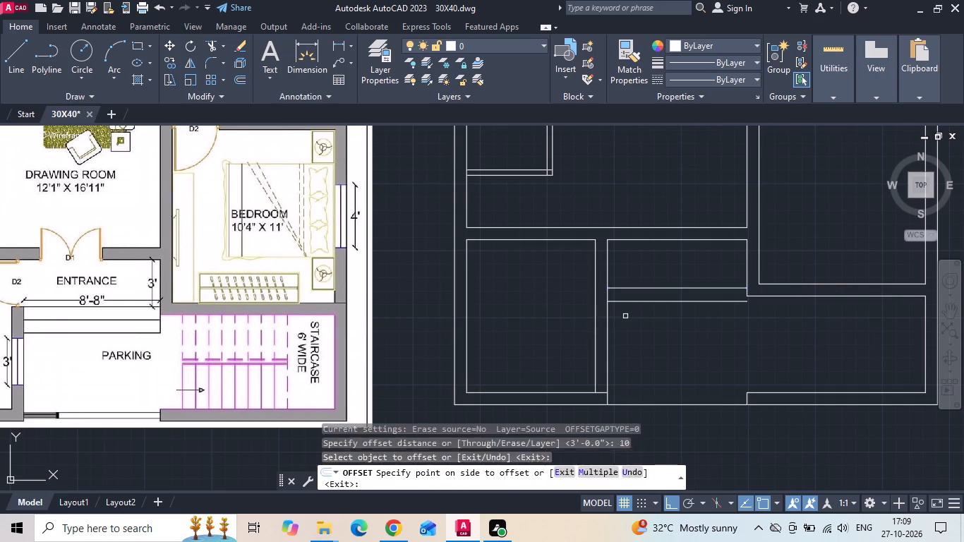
click(625, 316)
click(625, 305)
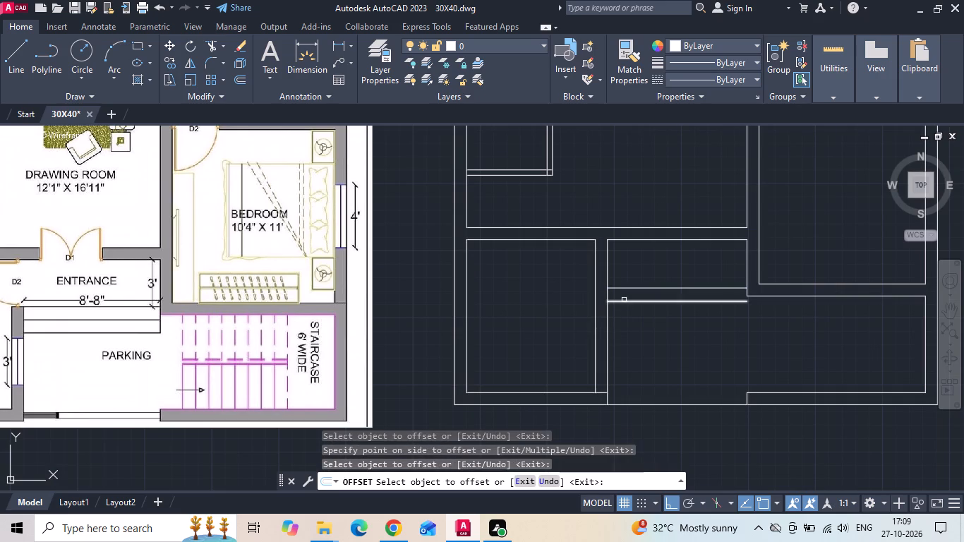
click(624, 300)
click(620, 328)
key(Escape)
Extend the vertical line on the bedroom side of the entrance down to the lowest entrance step line.
key(e)
key(x)
key(space)
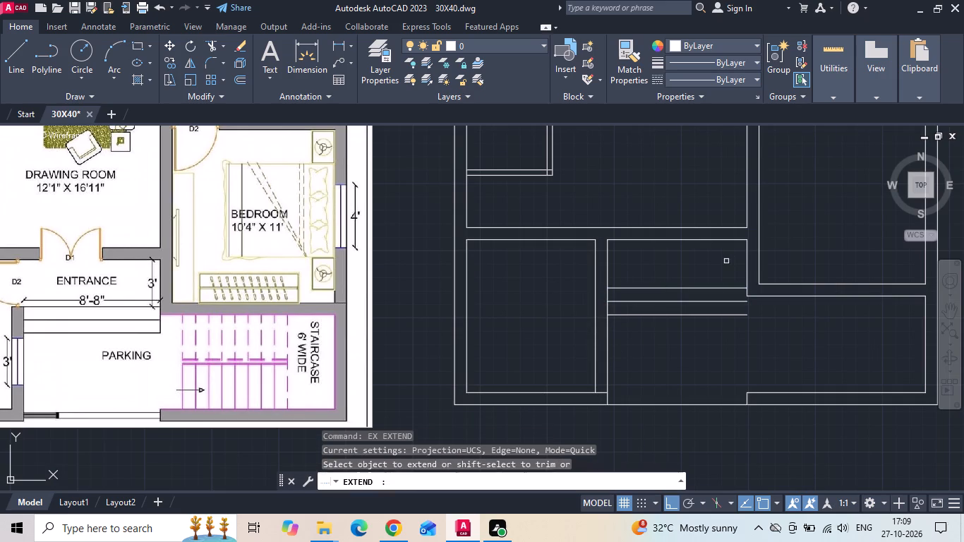
click(747, 268)
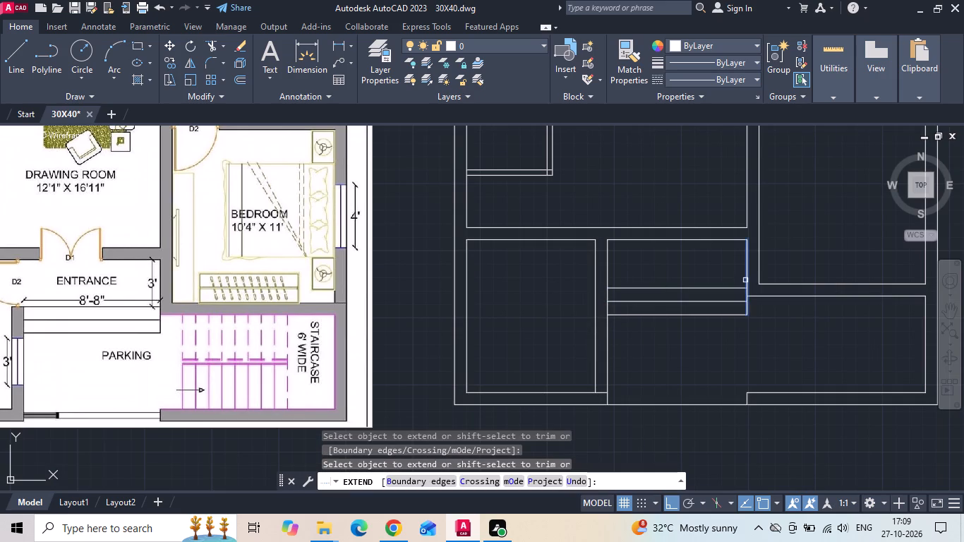
click(745, 287)
click(746, 270)
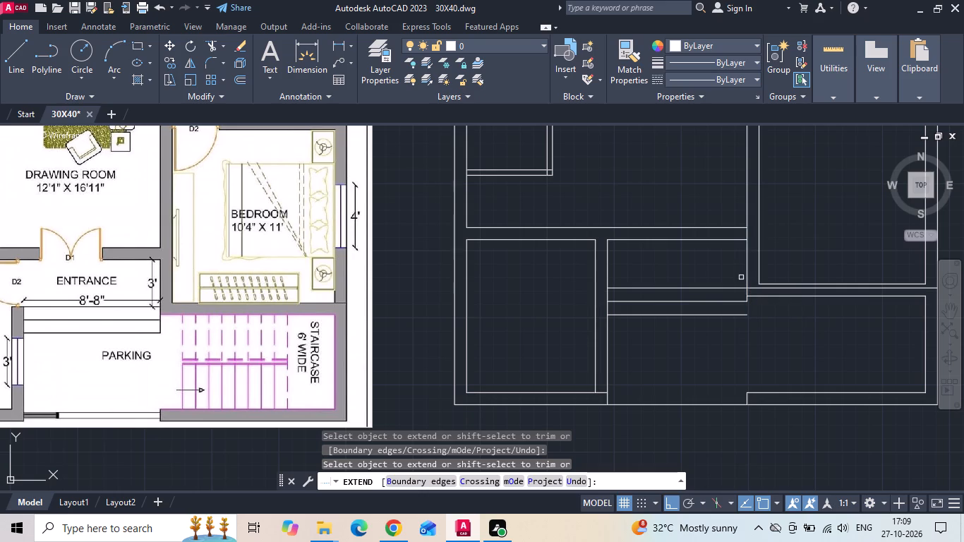
click(754, 272)
click(739, 277)
middle_drag(621, 307, 502, 330)
key(Escape)
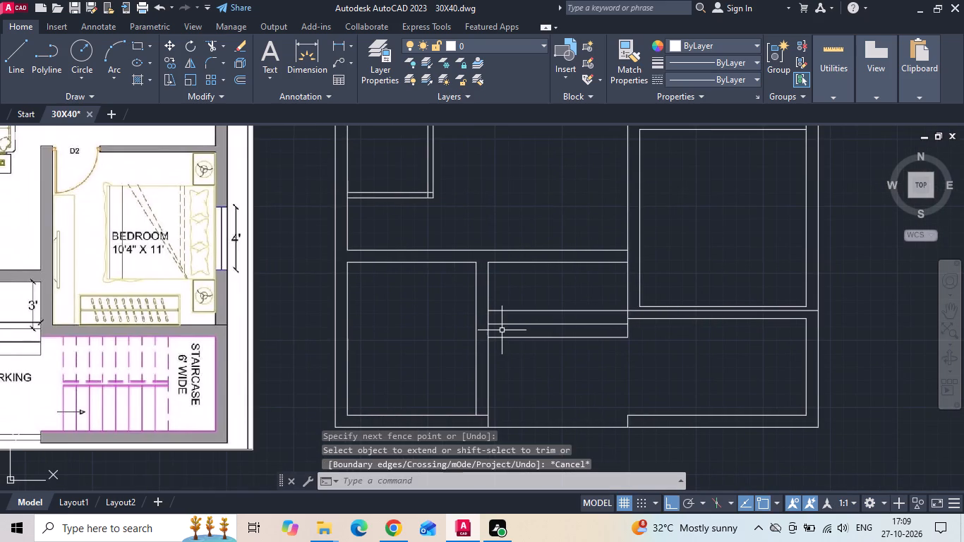
Trim the vertical stub at the entrance wall junction and the entrance edge line running through the bedroom's bottom wall.
text(TR)
key(space)
key(space)
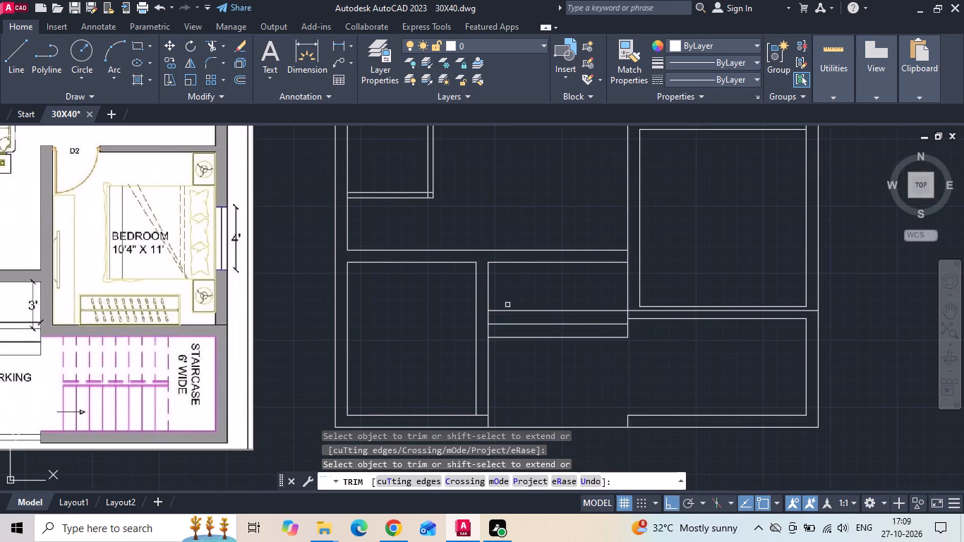
click(628, 255)
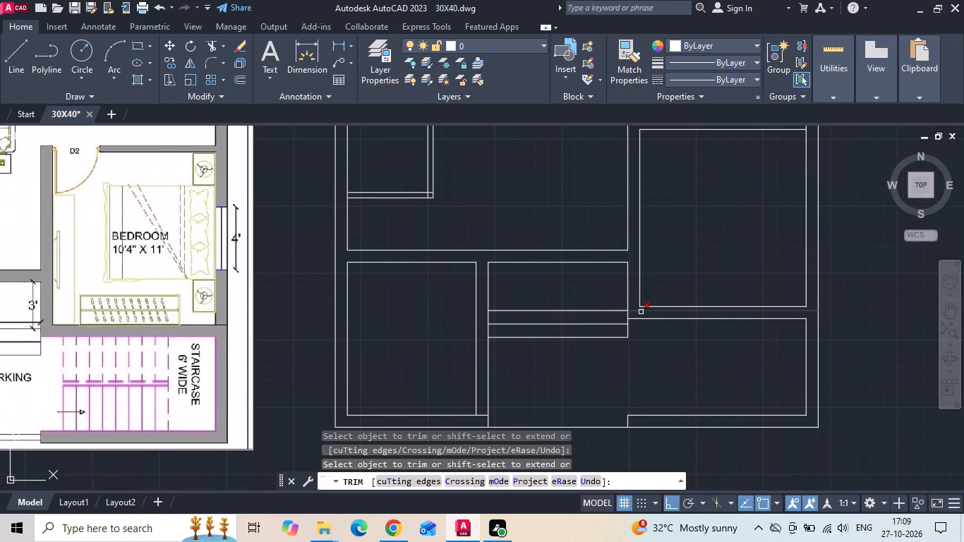
click(641, 312)
key(Escape)
Copy the staircase's right inner wall line 3' to the left to mark the landing.
middle_drag(645, 349, 647, 343)
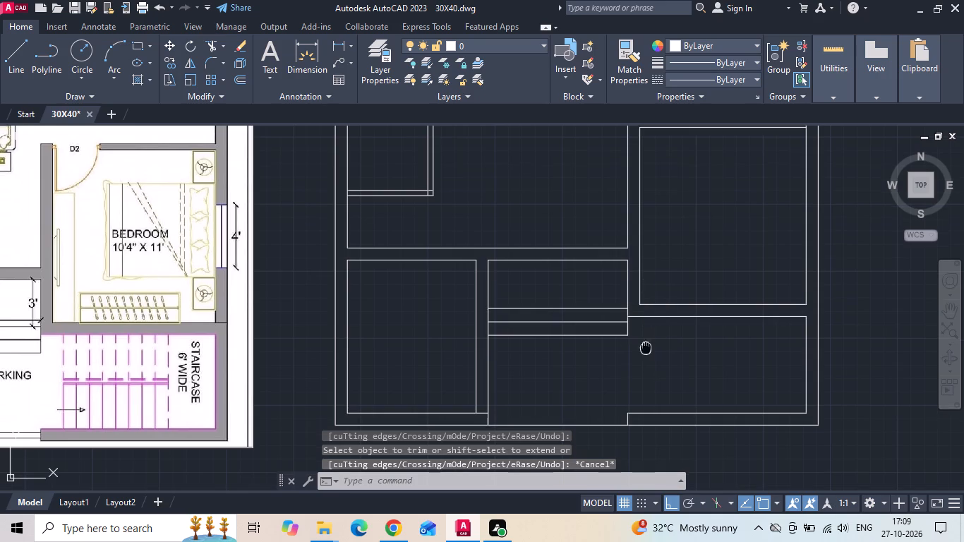
middle_drag(647, 343, 678, 289)
scroll(116, 306, up, 1)
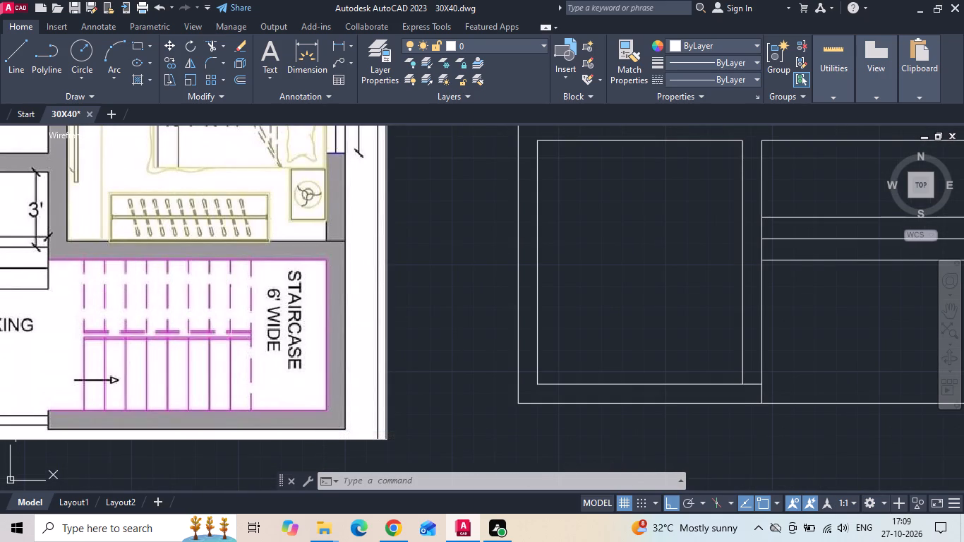
scroll(147, 301, down, 2)
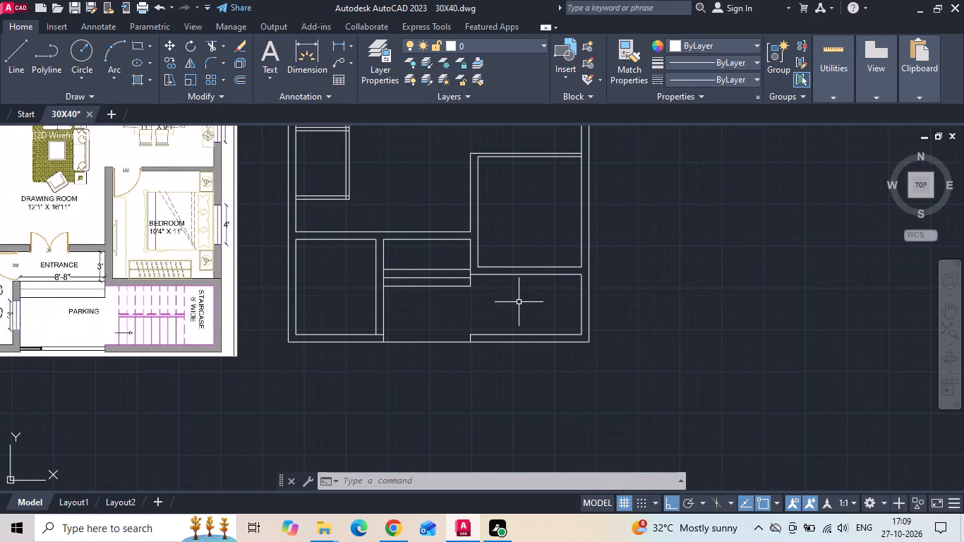
scroll(627, 296, up, 1)
click(553, 296)
right_click(553, 295)
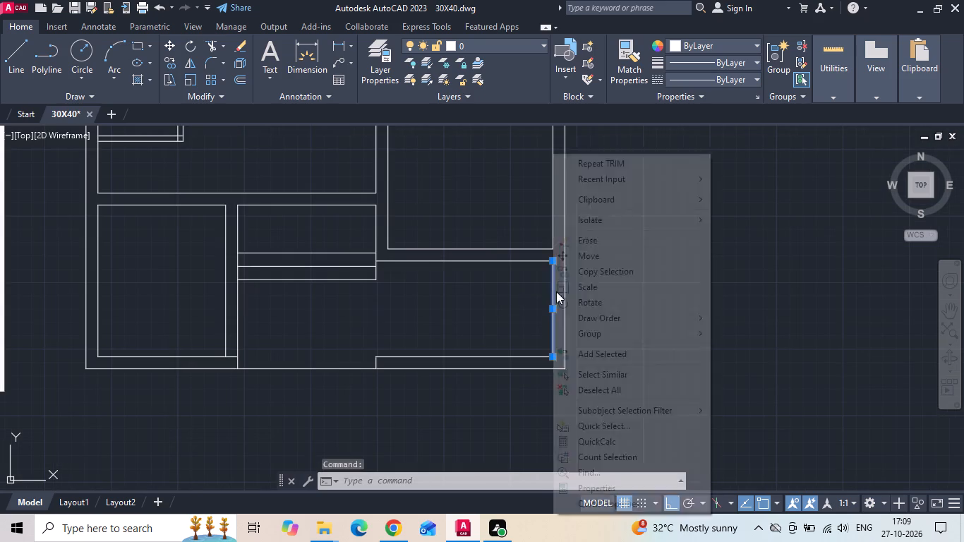
click(613, 275)
drag(677, 291, 653, 300)
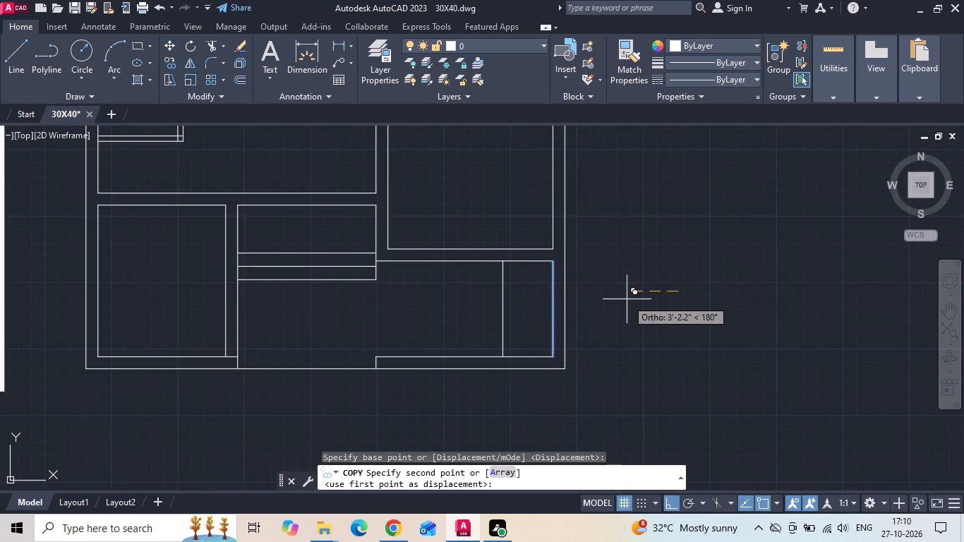
text(3')
key(Return)
key(Escape)
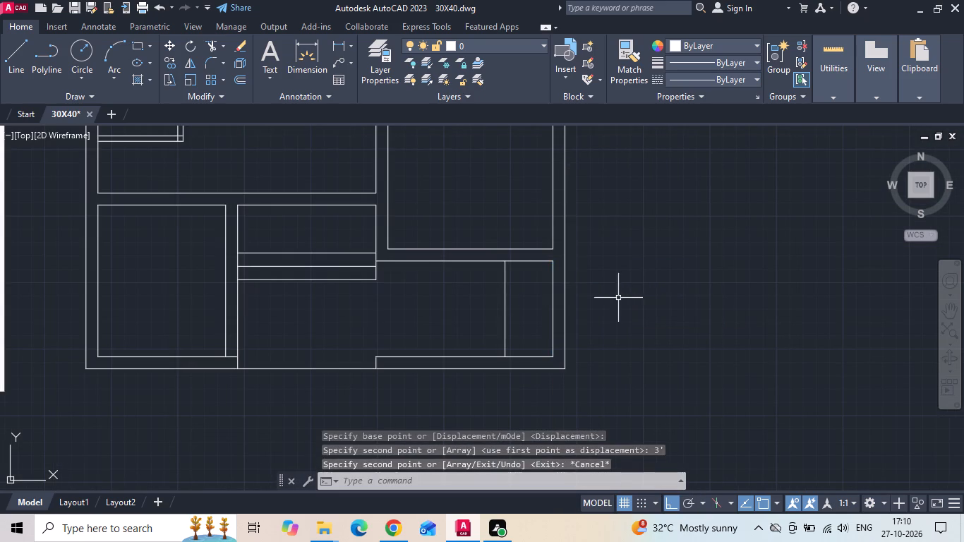
Copy the staircase landing line leftward eight times at 10" spacing, from 10" to 80", to form the stair treads.
scroll(457, 289, up, 1)
click(541, 291)
click(505, 300)
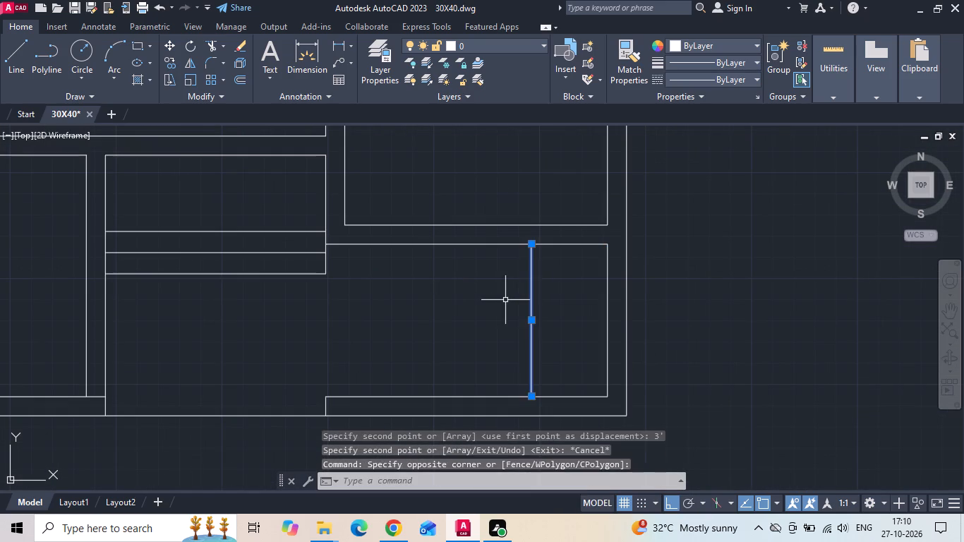
right_click(505, 300)
click(531, 275)
drag(503, 318, 461, 327)
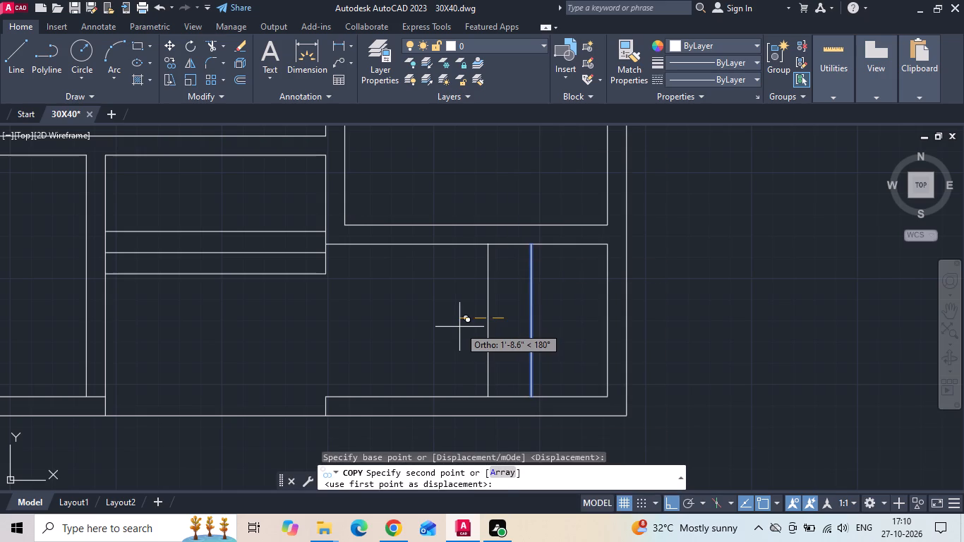
text(10)
key(Return)
text(20)
key(Return)
text(30)
key(Return)
text(40)
key(Return)
text(50)
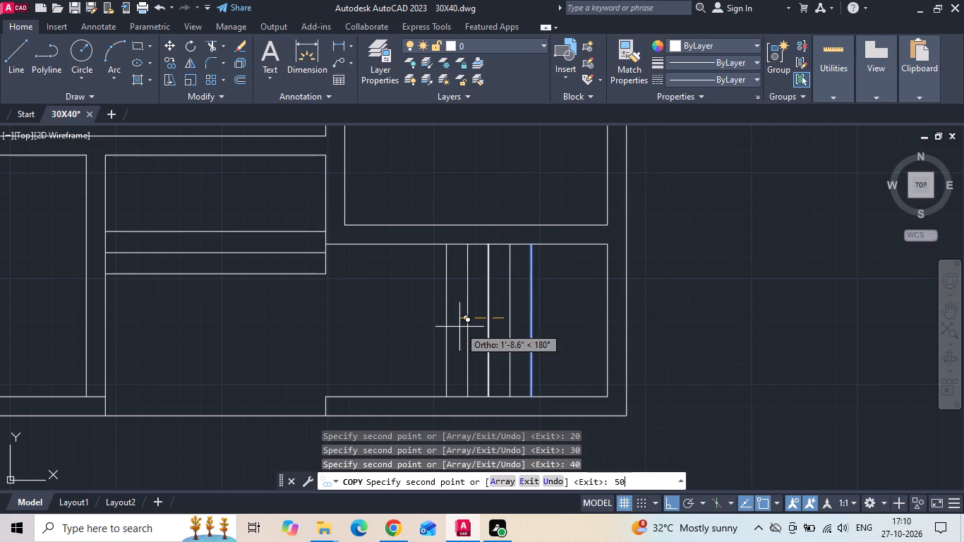
key(Return)
text(60)
key(Return)
text(70)
key(Return)
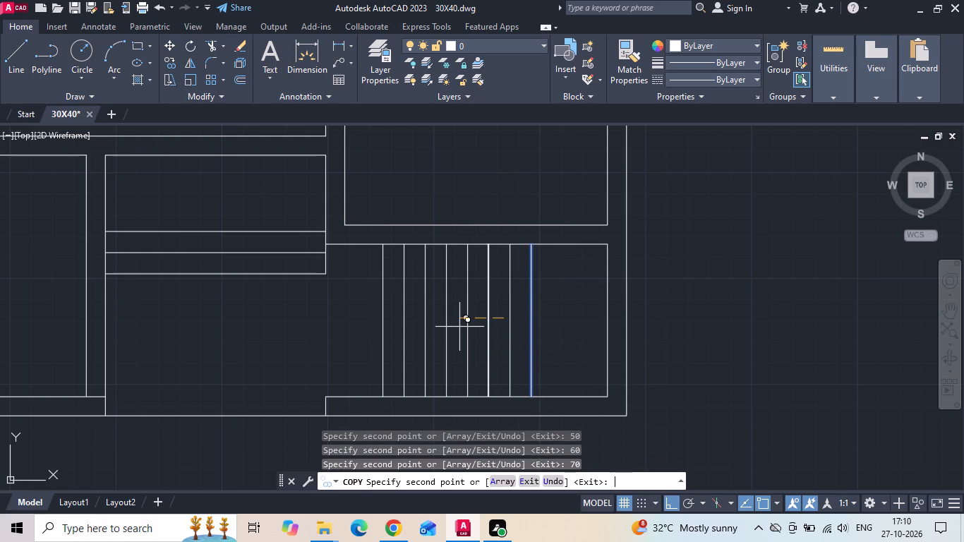
text(80)
key(Return)
key(Escape)
Draw a horizontal centre line across the treads from the leftmost tread's midpoint to the landing line.
scroll(488, 324, down, 2)
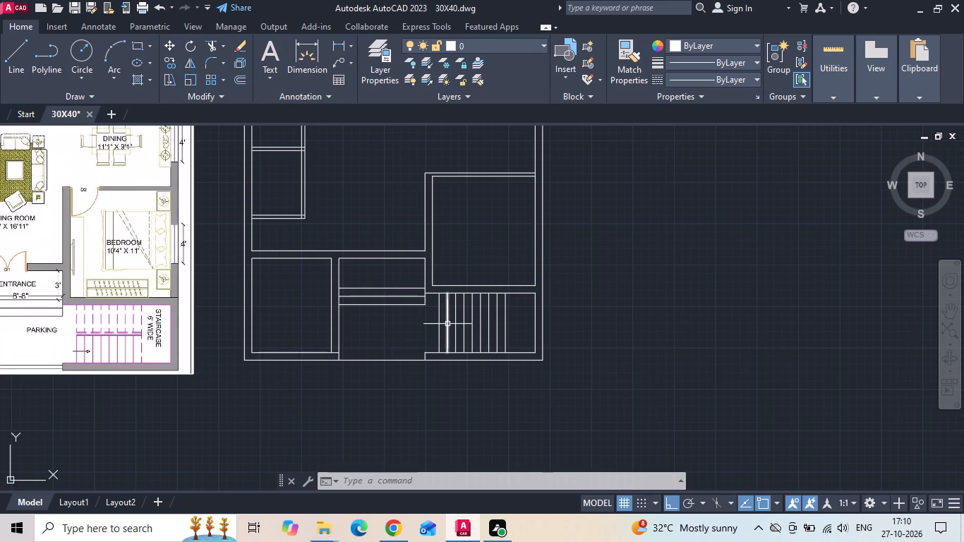
scroll(447, 324, up, 1)
text(L)
key(space)
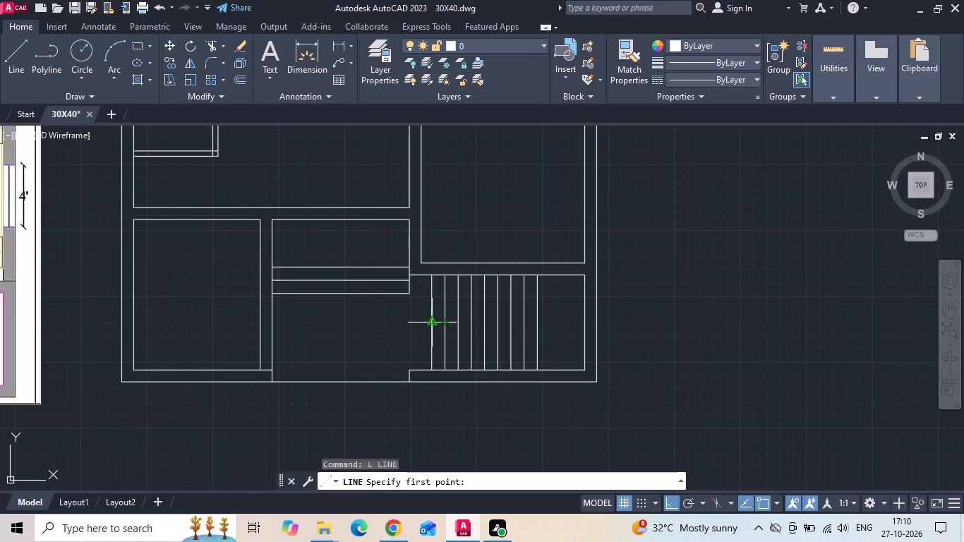
click(435, 323)
scroll(547, 322, down, 2)
scroll(332, 362, up, 2)
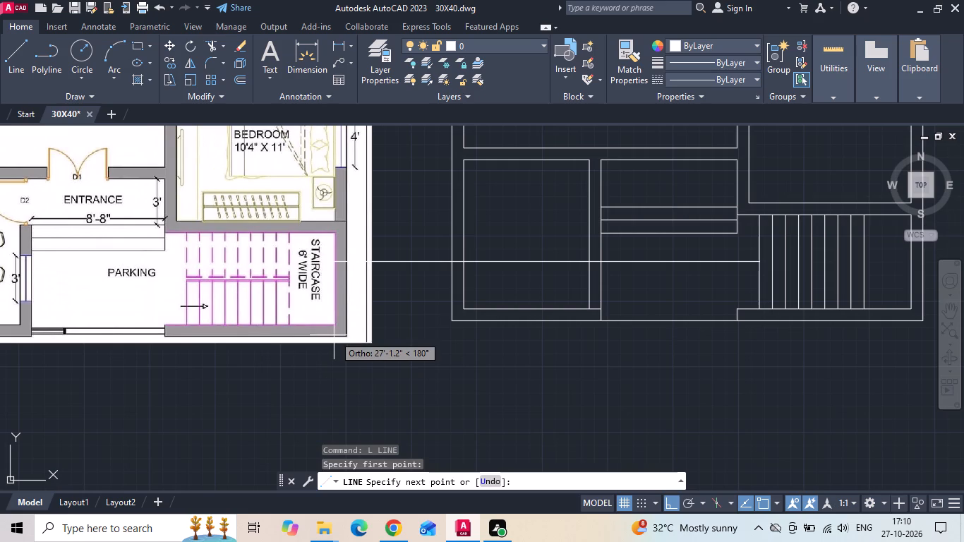
middle_drag(537, 304, 289, 352)
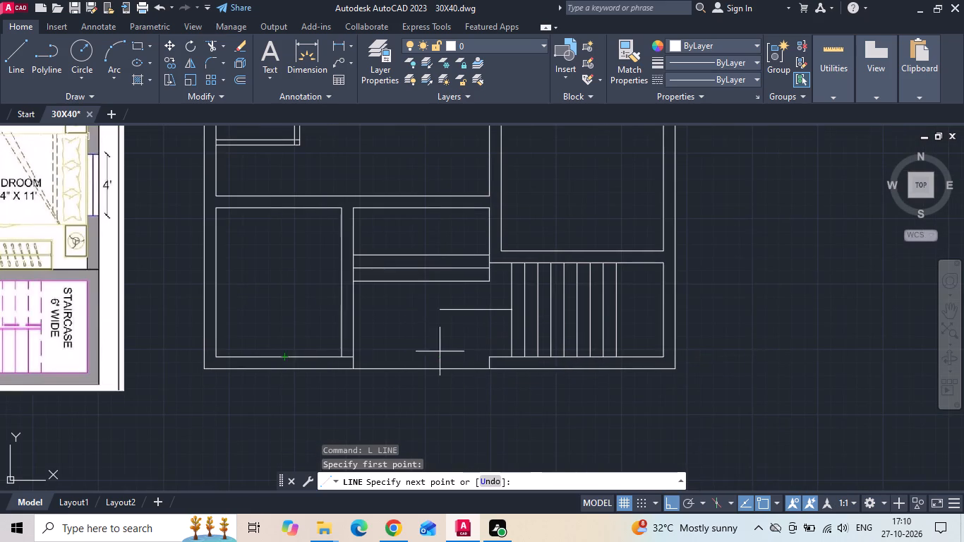
scroll(629, 327, up, 2)
click(596, 287)
key(Escape)
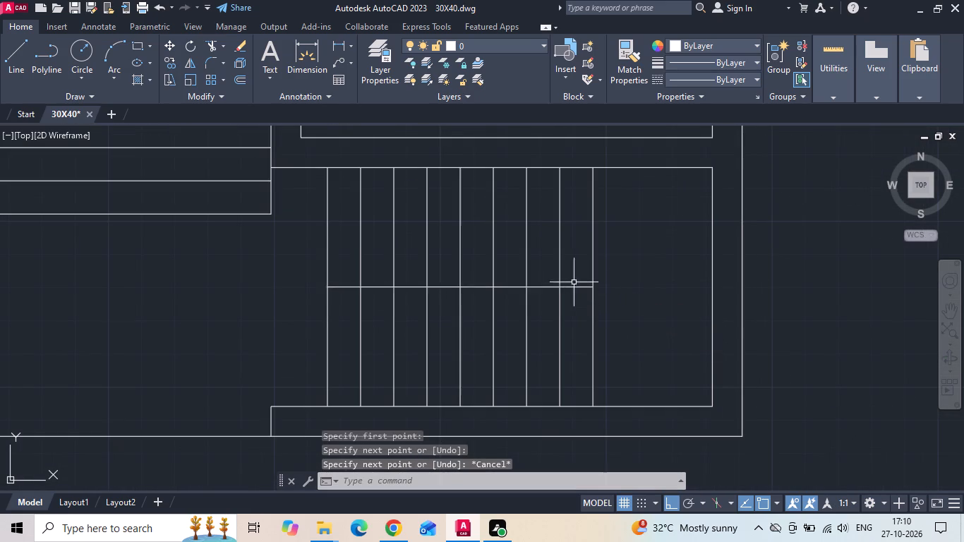
Offset the staircase's horizontal centre line 1" upward and 1" downward.
text(O)
key(space)
scroll(446, 291, up, 1)
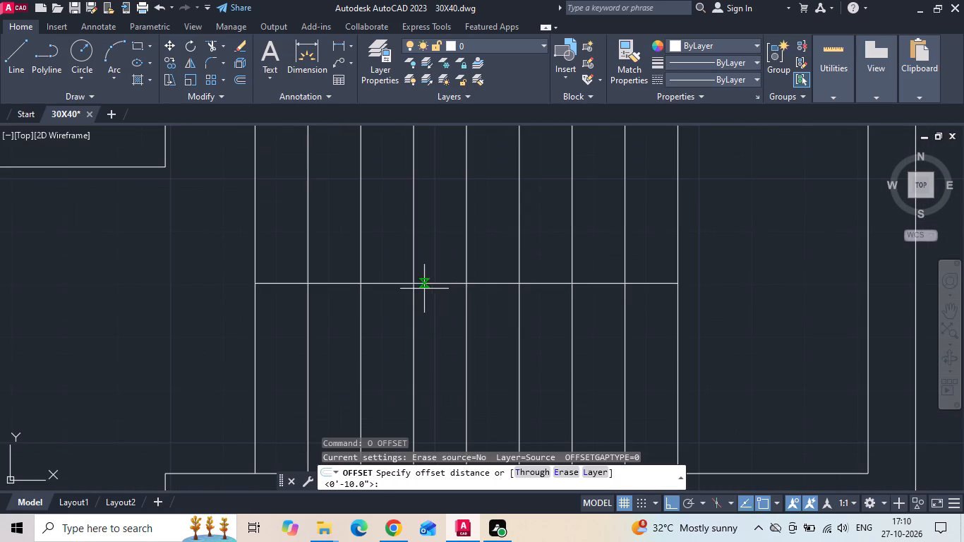
key(1)
key(space)
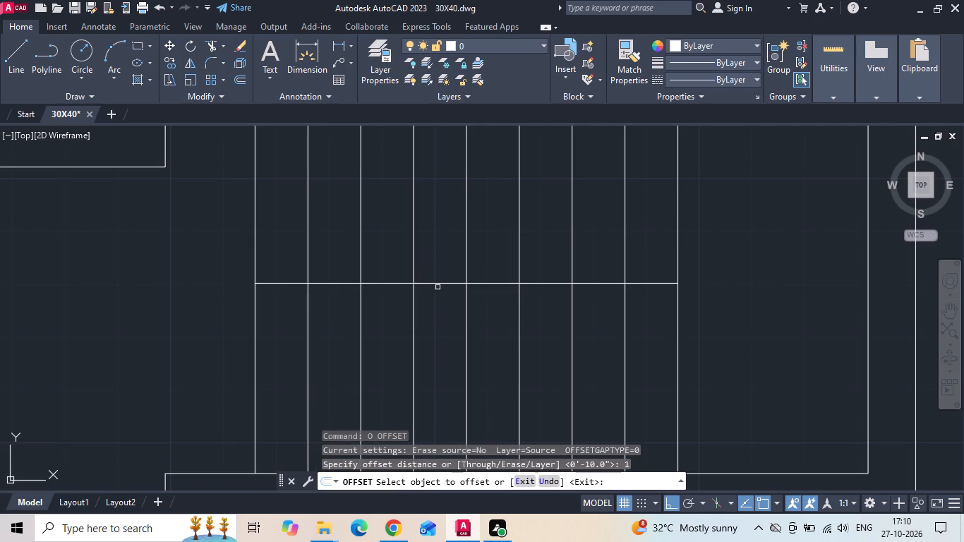
click(435, 283)
click(436, 248)
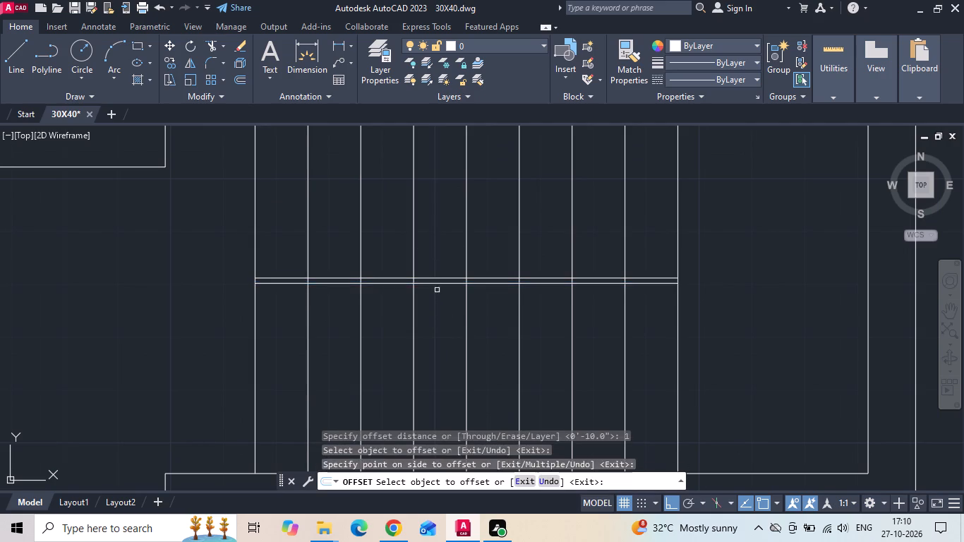
click(437, 280)
click(435, 281)
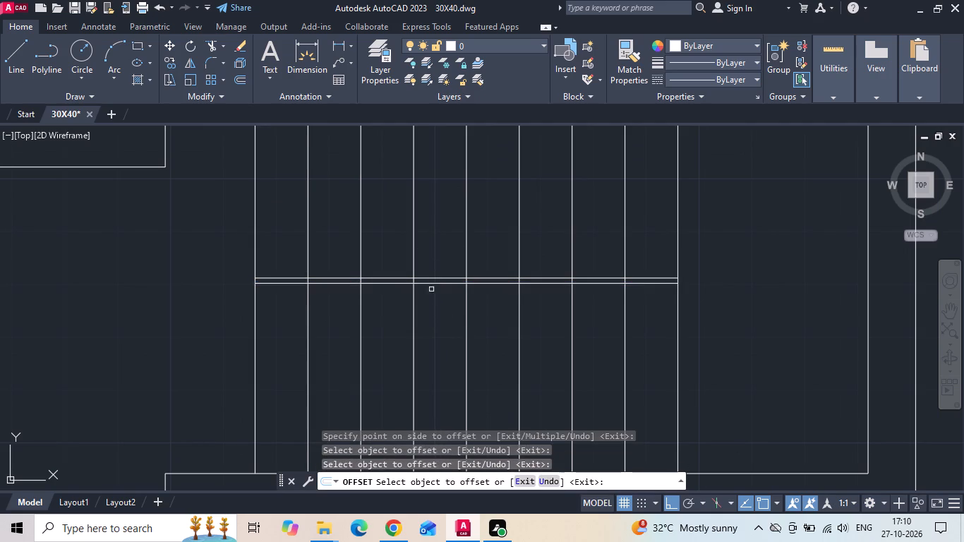
drag(430, 284, 428, 292)
click(426, 299)
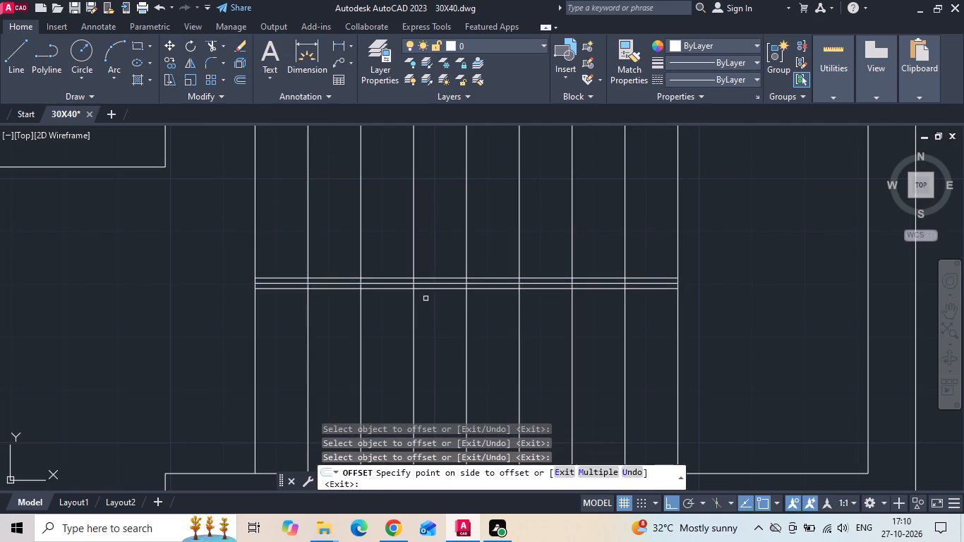
key(Escape)
Delete the original centre line between the two offset lines of the staircase.
scroll(423, 282, up, 1)
click(419, 286)
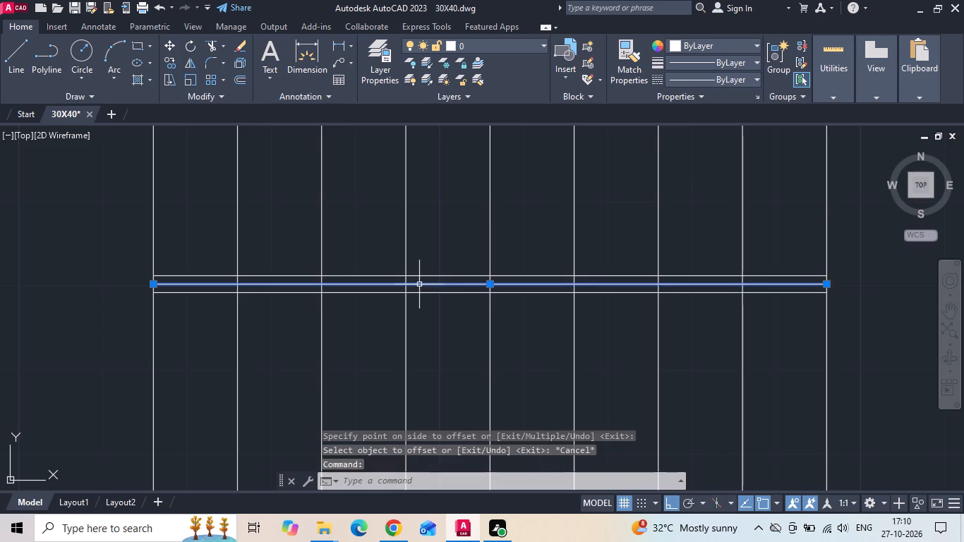
key(Delete)
Trim all the tread lines between the two horizontal divider lines to separate the upper and lower flights.
scroll(531, 347, down, 3)
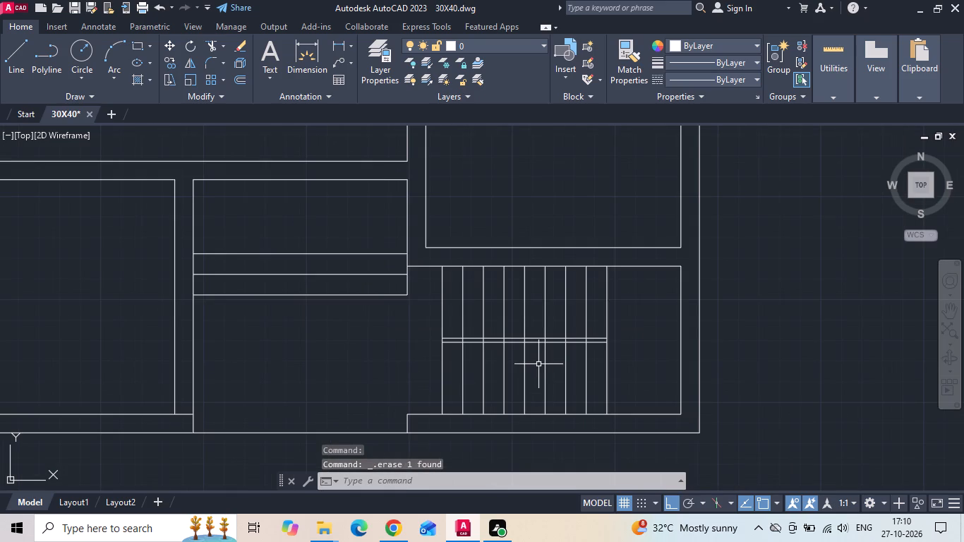
text(TR)
key(space)
key(space)
scroll(467, 344, up, 3)
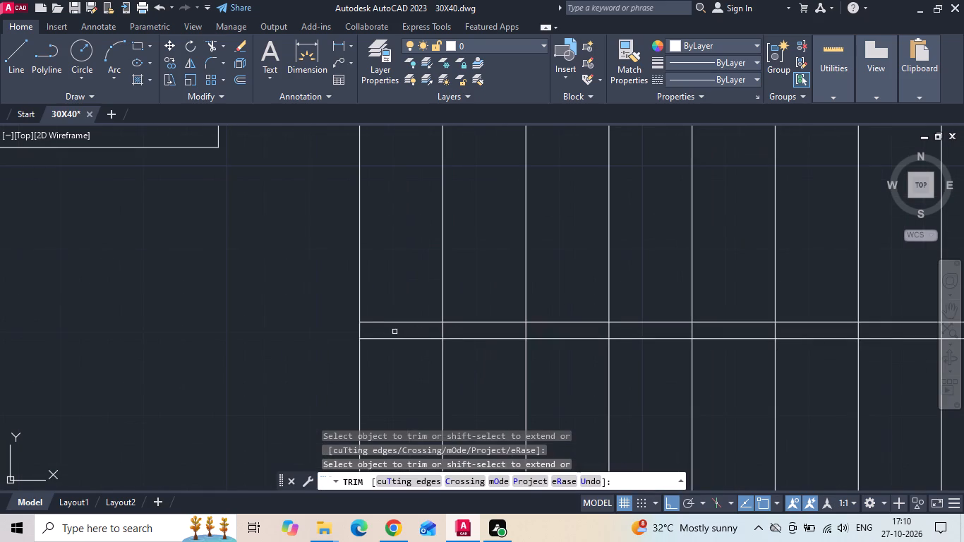
click(347, 330)
scroll(347, 330, down, 2)
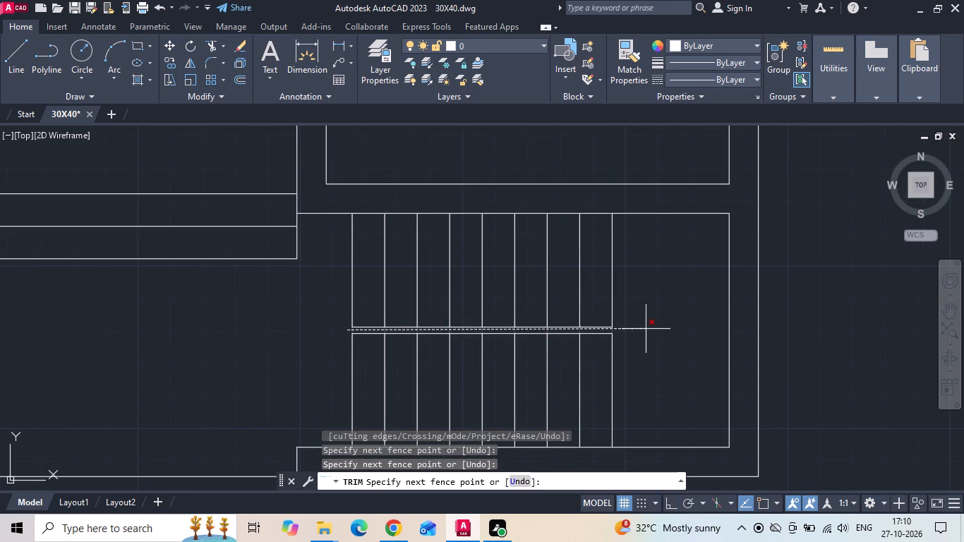
click(647, 329)
scroll(666, 329, down, 3)
key(Escape)
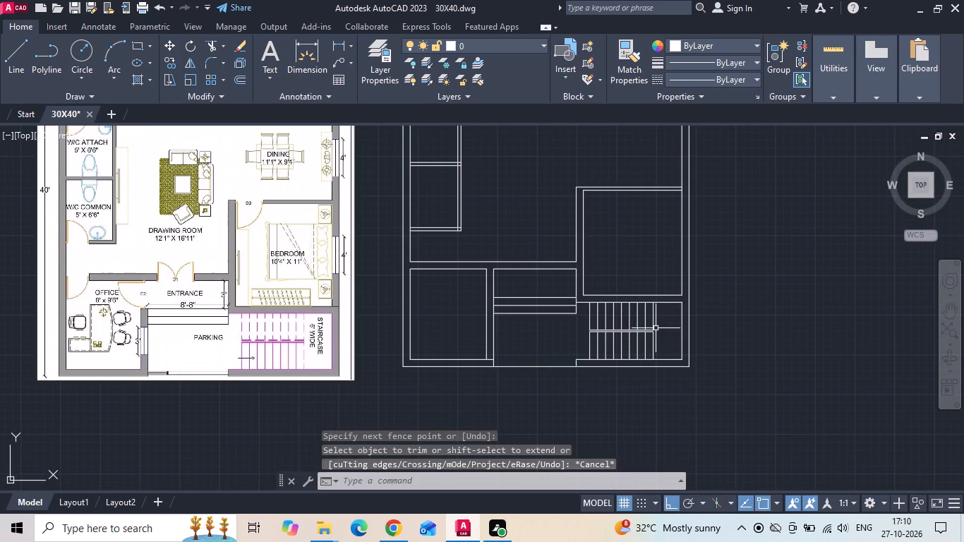
Load the ACAD_ISO02W100 dashed linetype into the drawing for the upper flight's treads.
scroll(643, 316, up, 3)
drag(699, 319, 608, 340)
click(404, 345)
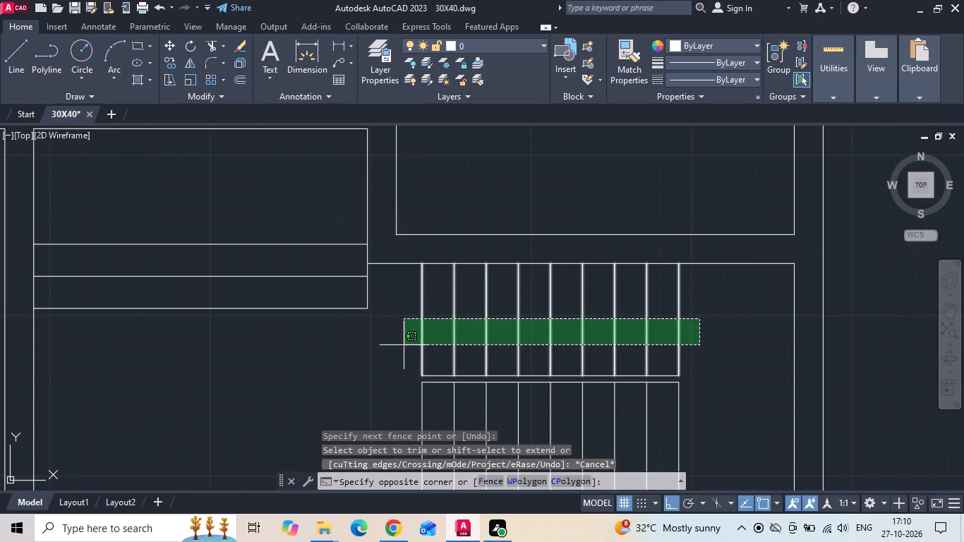
click(674, 80)
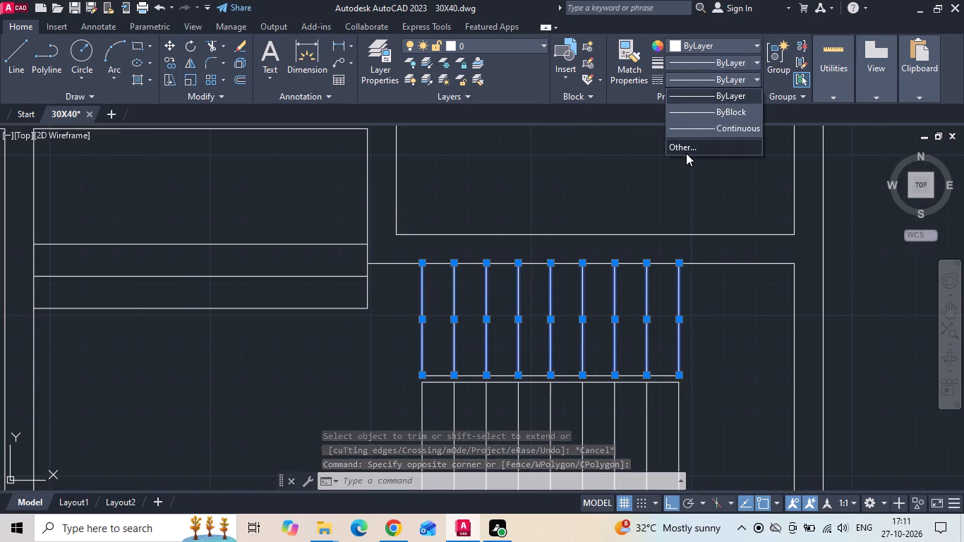
click(686, 153)
click(588, 141)
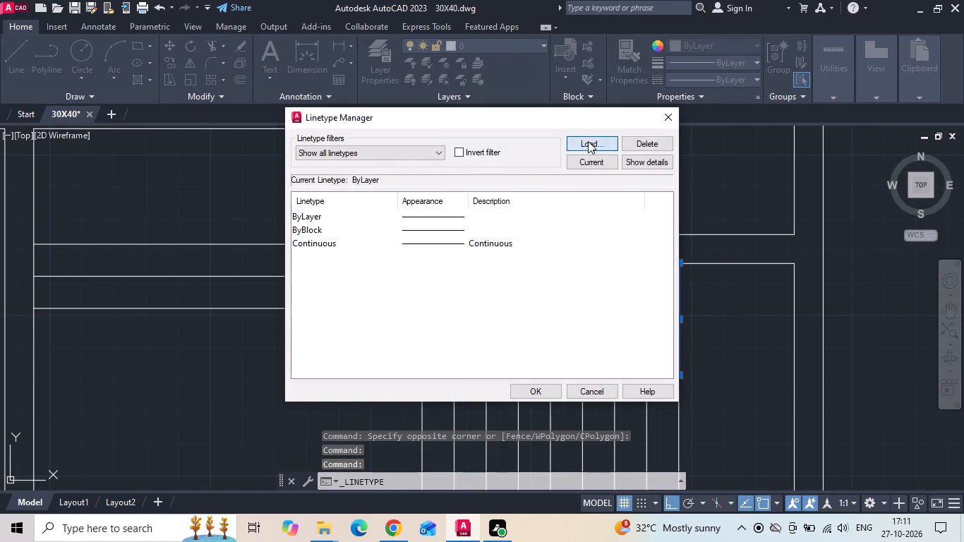
click(505, 239)
click(425, 354)
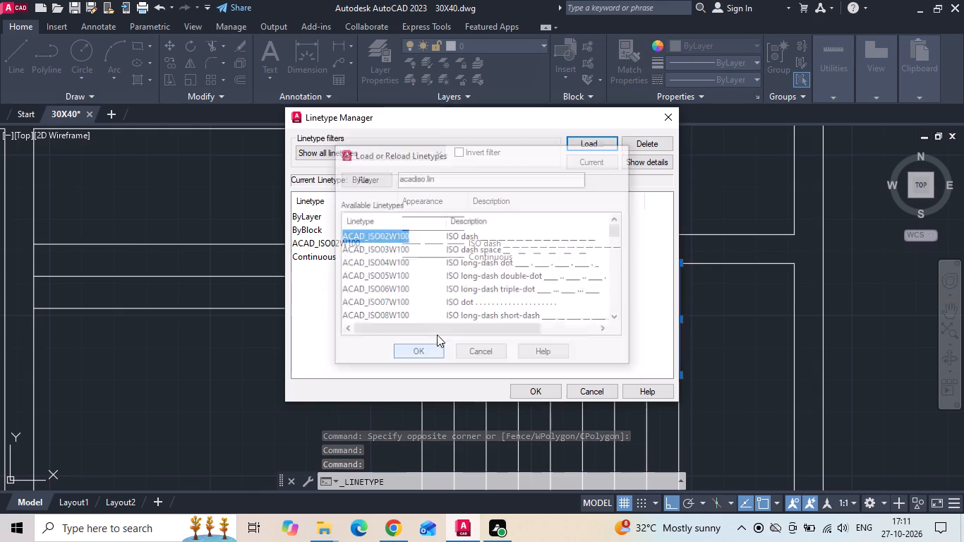
click(478, 246)
click(526, 392)
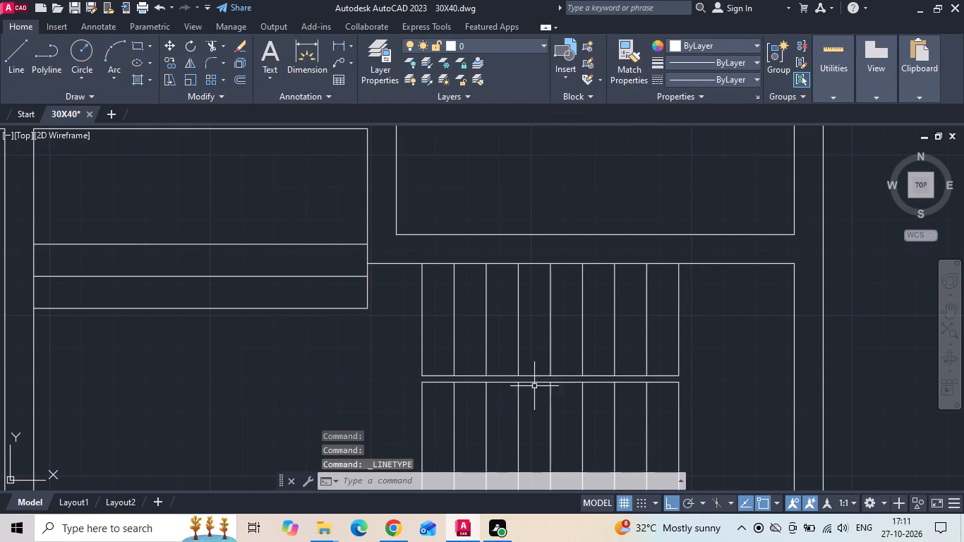
Apply the ACAD_ISO02W100 linetype to the nine tread lines of the upper stair flight.
drag(706, 330, 689, 330)
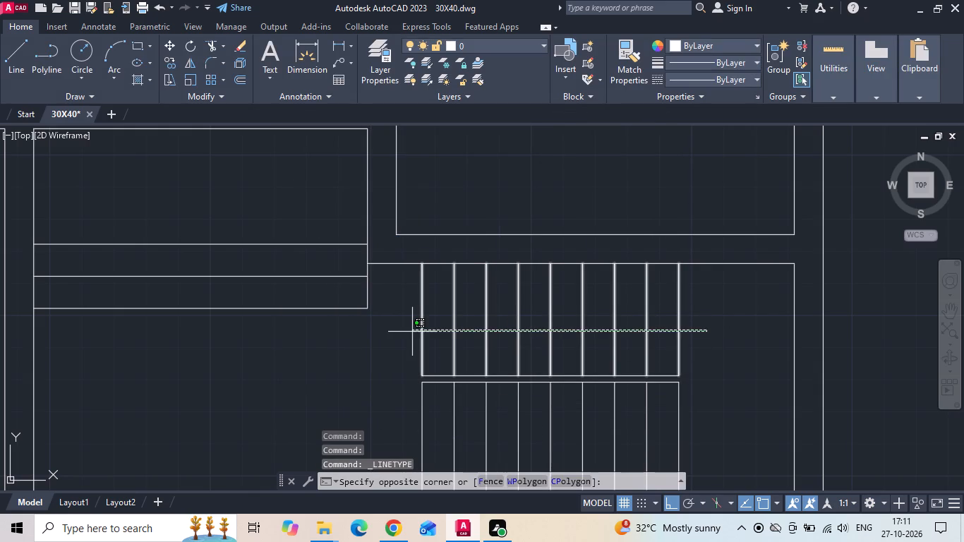
click(412, 332)
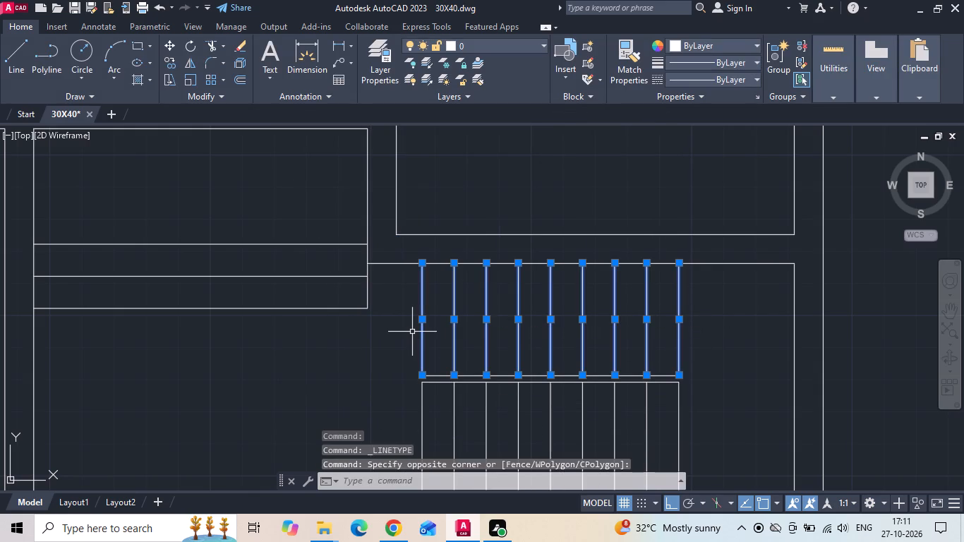
click(673, 75)
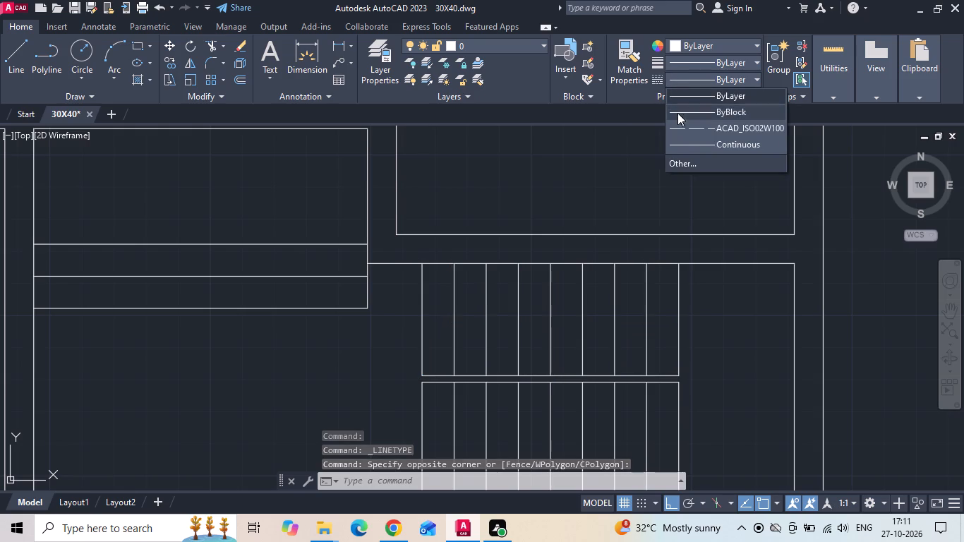
click(680, 127)
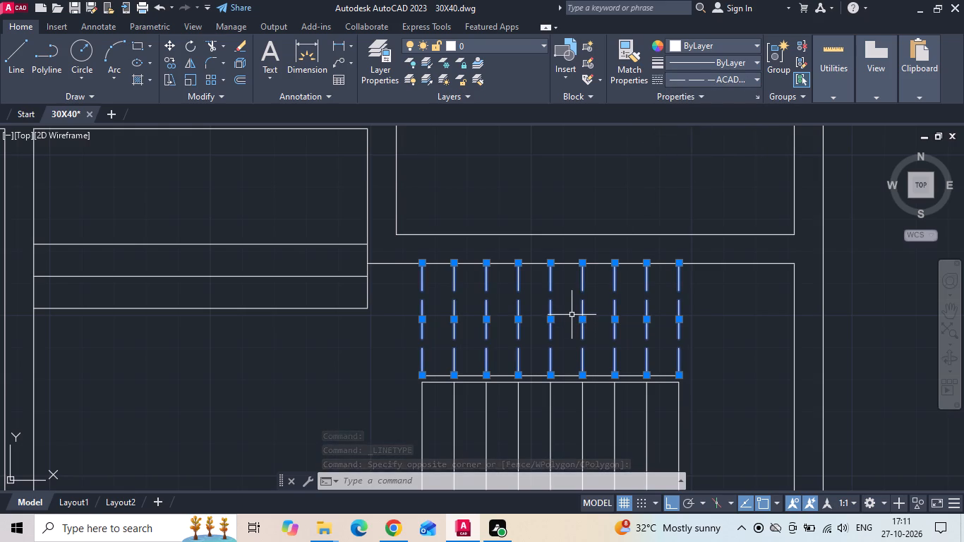
Set the linetype scale of the upper flight's dashed tread lines to 0.5.
right_click(584, 277)
click(627, 481)
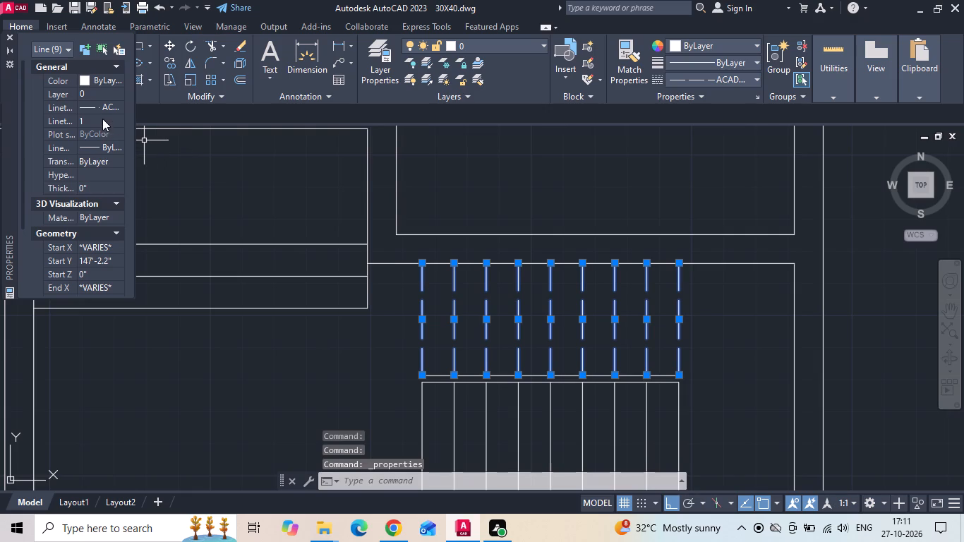
click(102, 118)
text(.5)
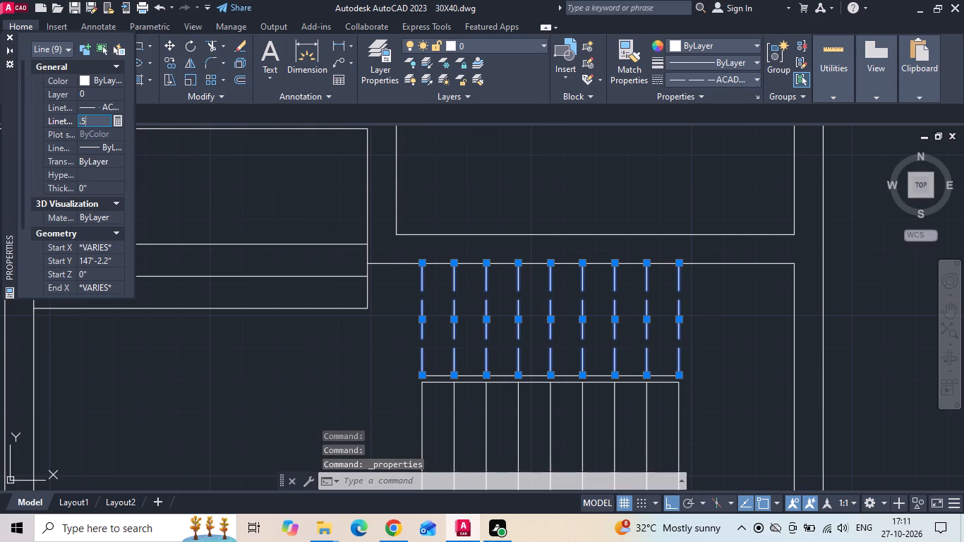
key(Return)
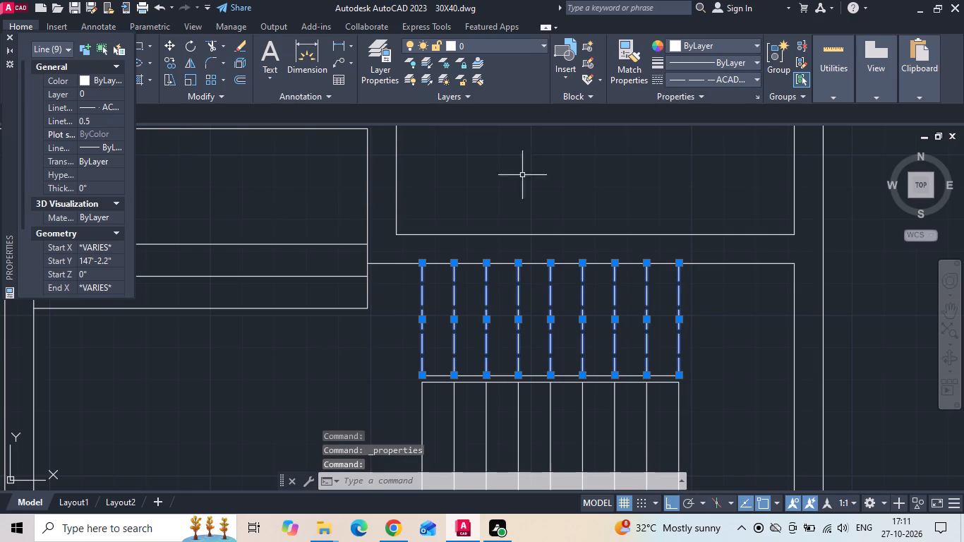
click(609, 179)
key(Escape)
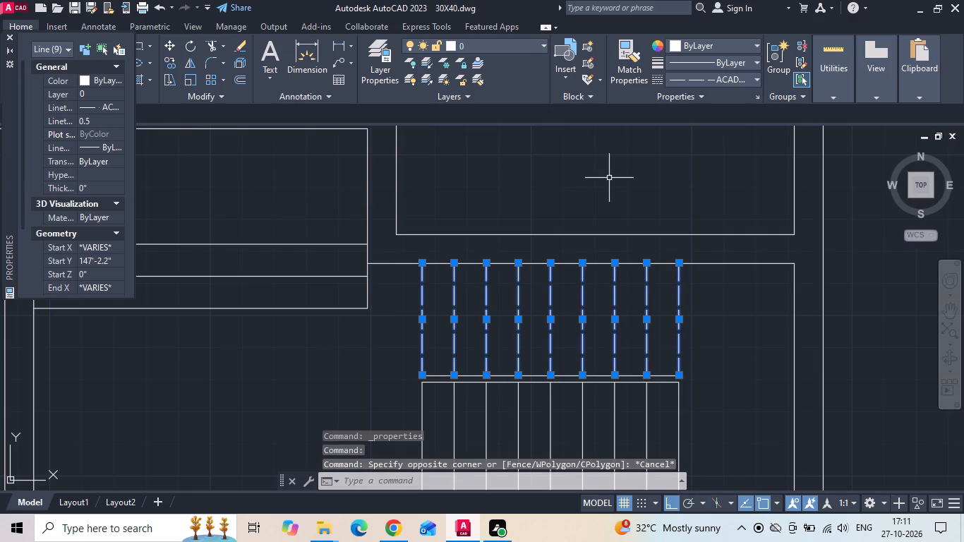
key(Escape)
Save the house plan drawing.
scroll(640, 194, down, 2)
middle_drag(368, 289, 433, 288)
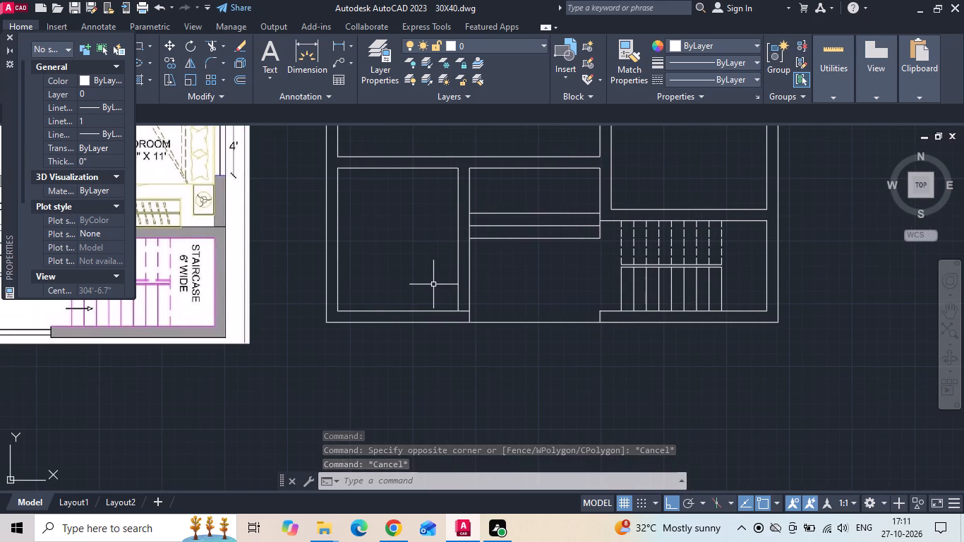
scroll(737, 282, down, 1)
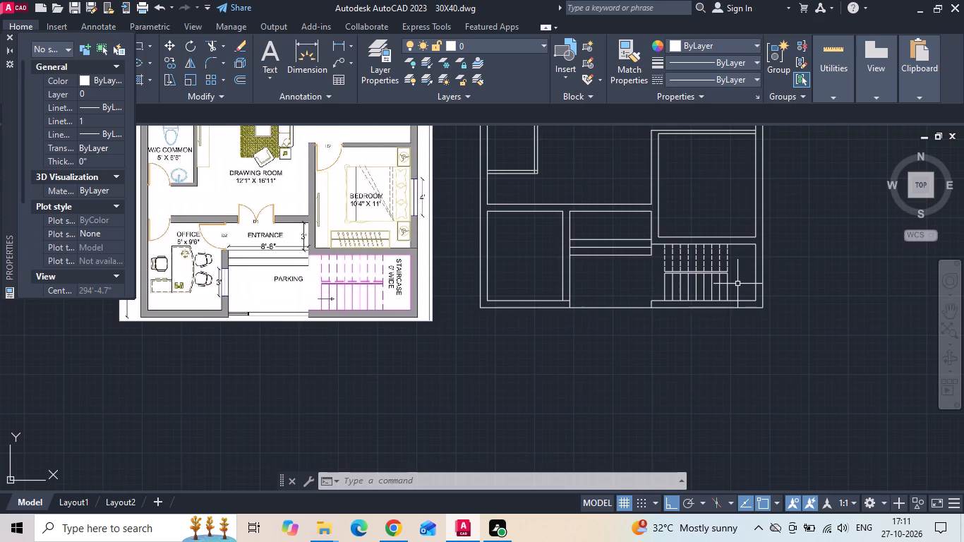
key(ctrl+s)
key(ctrl+s)
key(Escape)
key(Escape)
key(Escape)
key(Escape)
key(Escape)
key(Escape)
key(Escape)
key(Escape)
Erase the office's upper wall line and extend the entrance's upper wall line across the office to replace it.
middle_drag(185, 254, 212, 254)
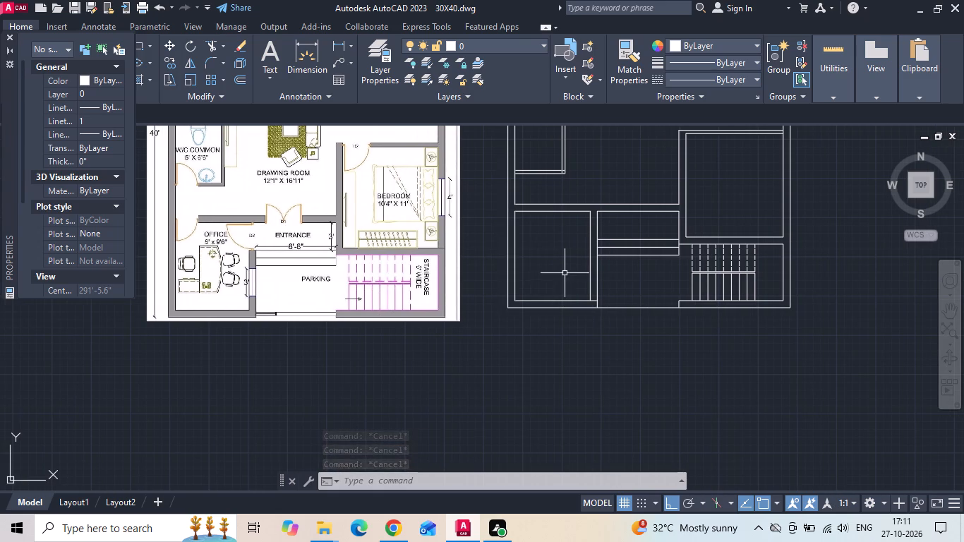
scroll(644, 215, up, 2)
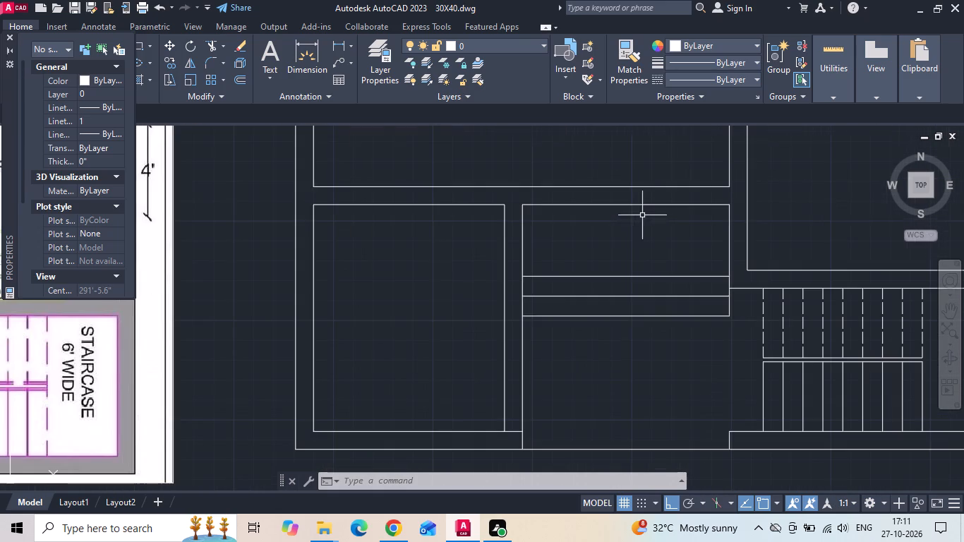
click(451, 208)
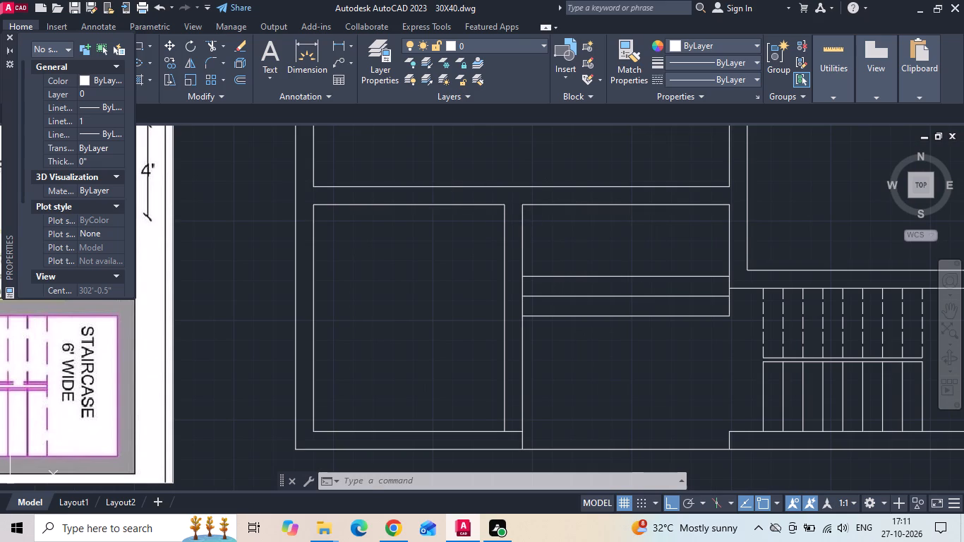
click(442, 198)
key(Delete)
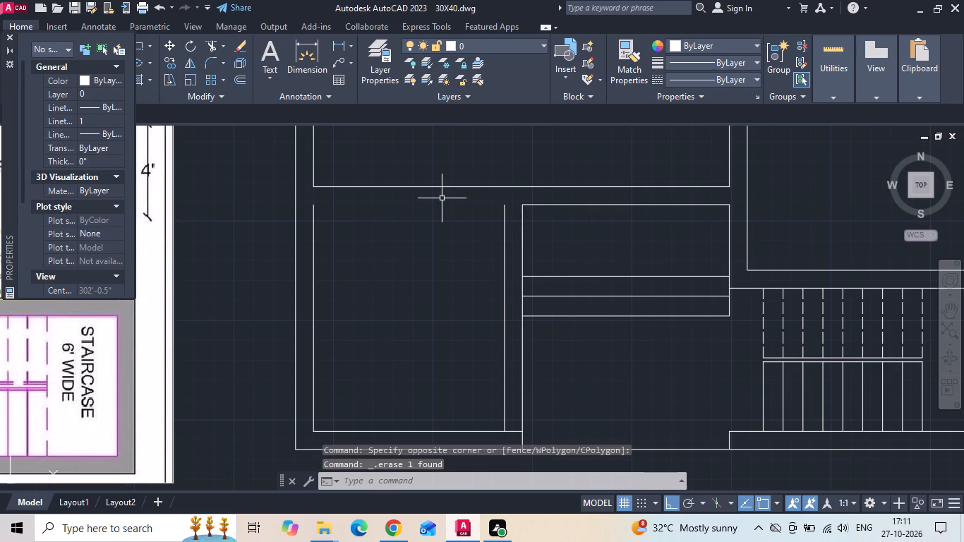
text(EX)
key(space)
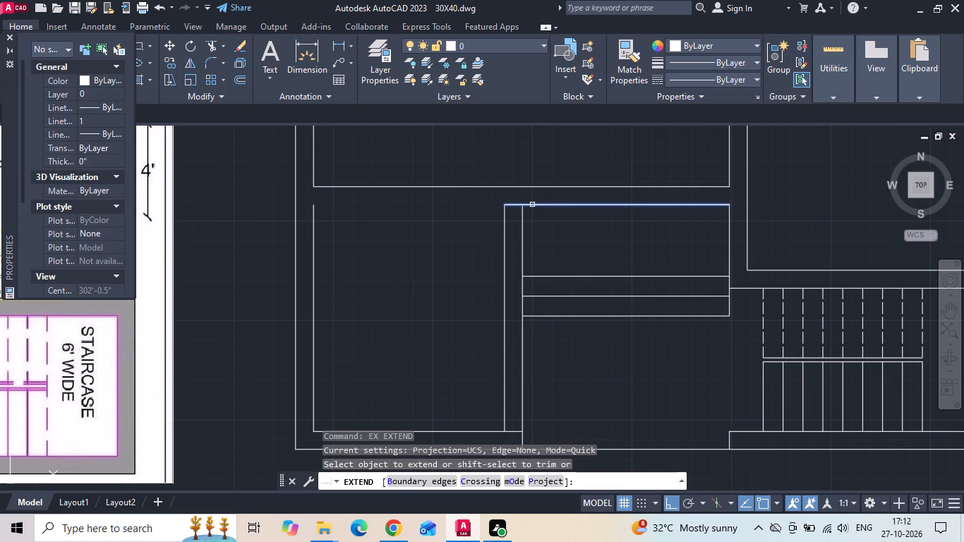
click(532, 205)
click(534, 202)
click(532, 215)
key(Escape)
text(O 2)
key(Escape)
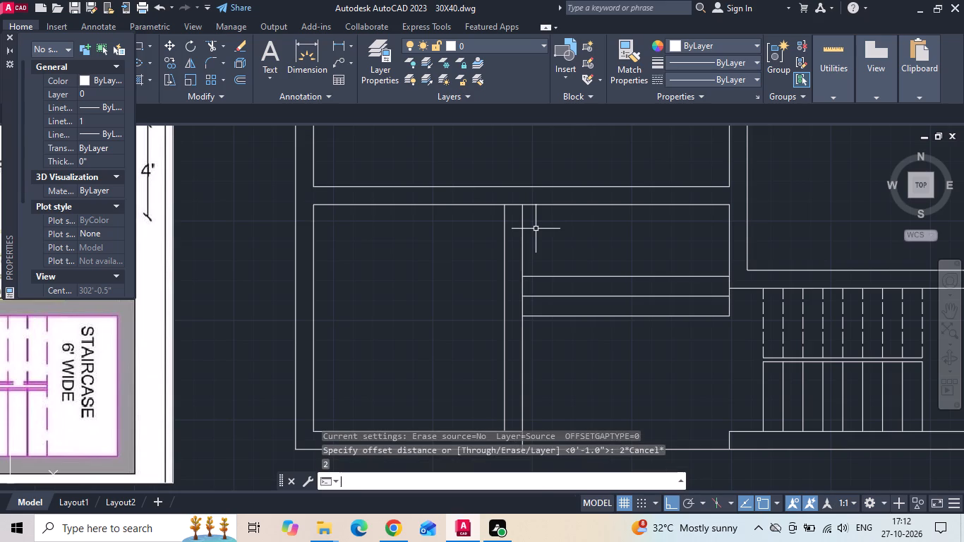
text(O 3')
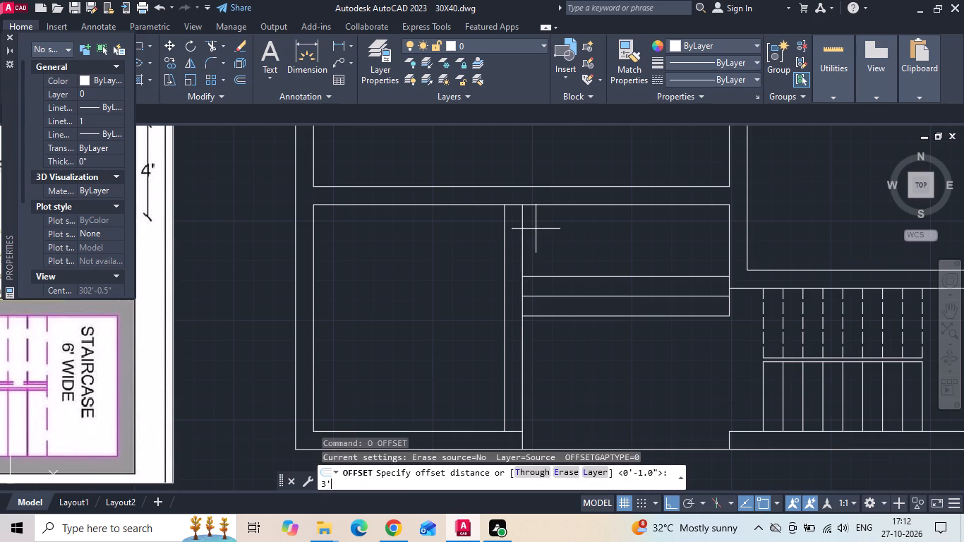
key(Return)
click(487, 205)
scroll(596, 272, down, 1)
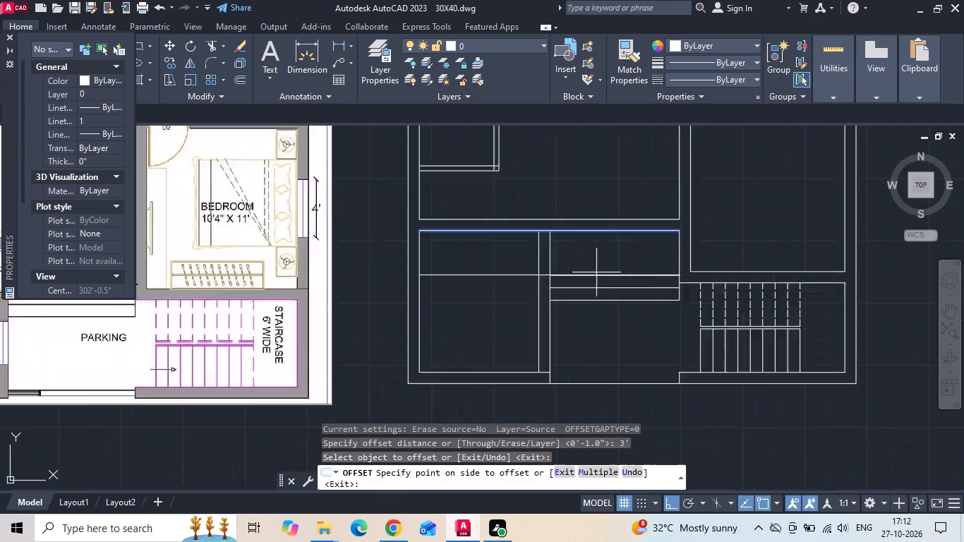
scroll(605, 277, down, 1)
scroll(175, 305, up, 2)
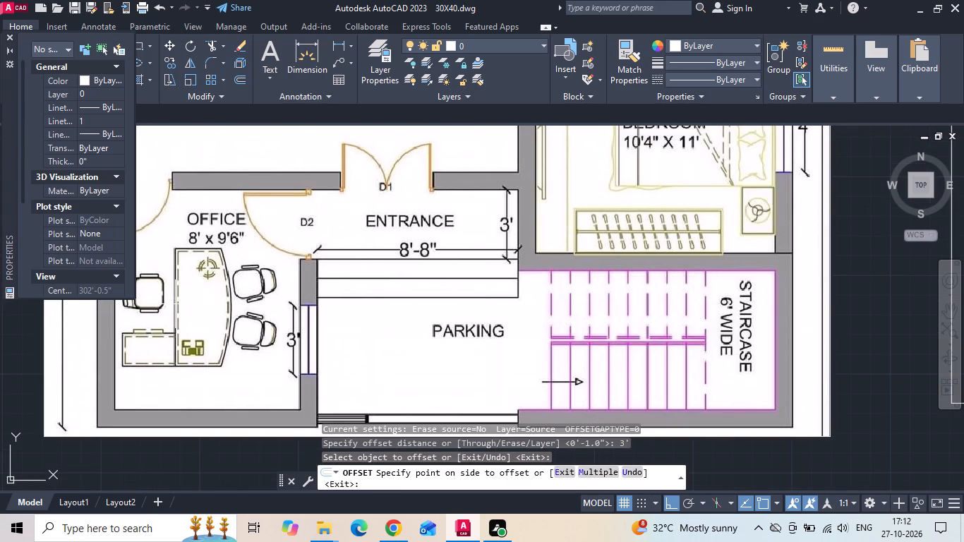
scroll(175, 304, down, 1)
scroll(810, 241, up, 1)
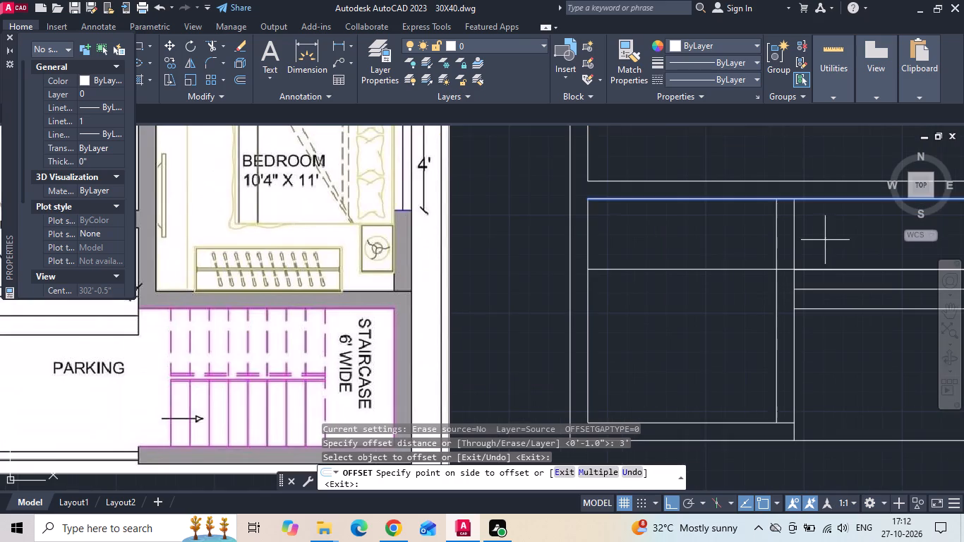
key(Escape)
Extend the uppermost entrance step line across the office partition to the partition's office-side face.
middle_drag(830, 245, 650, 258)
key(e)
key(x)
key(space)
click(632, 282)
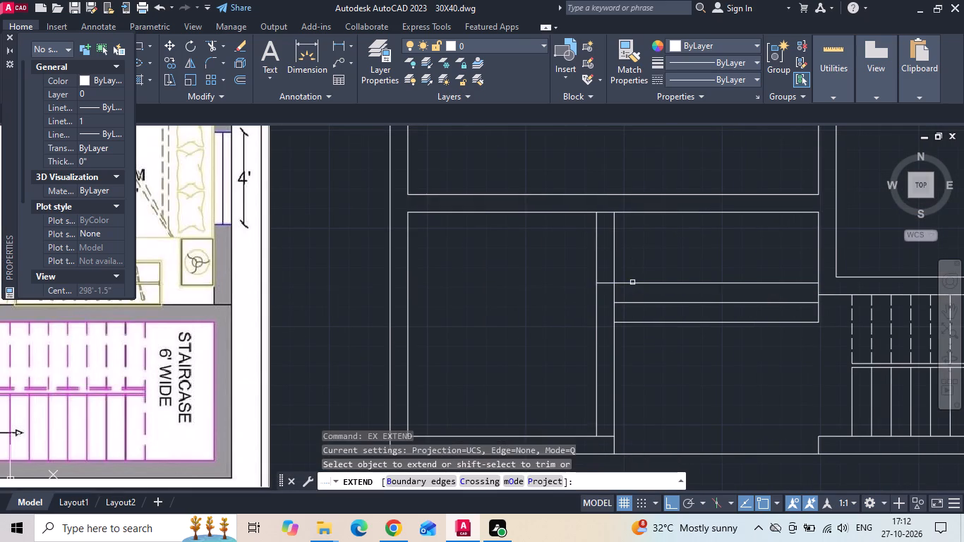
Trim both office partition lines above the extended step line, plus the lower wall line's short piece between the partition lines.
key(t)
key(r)
key(space)
drag(567, 256, 620, 249)
key(Escape)
text(TR)
key(space)
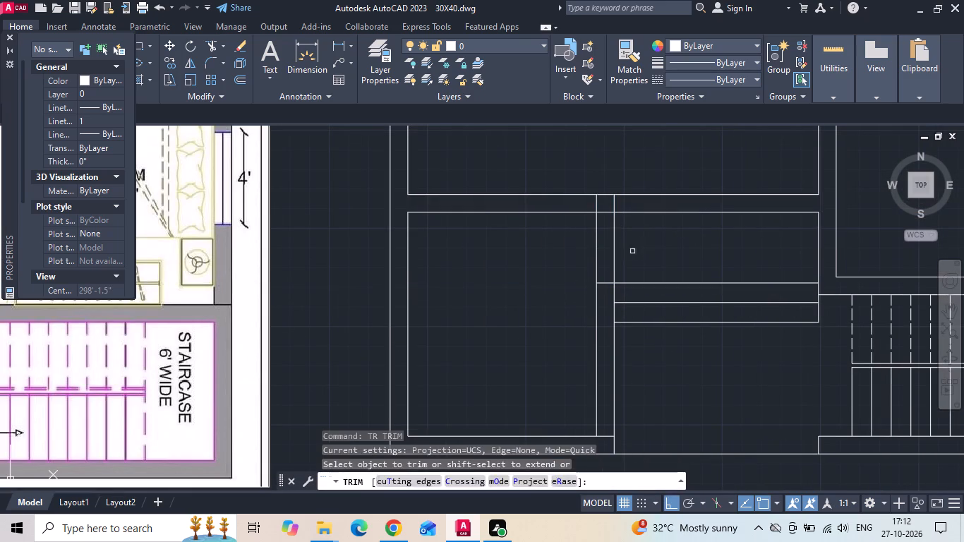
drag(630, 251, 484, 274)
click(641, 204)
click(568, 202)
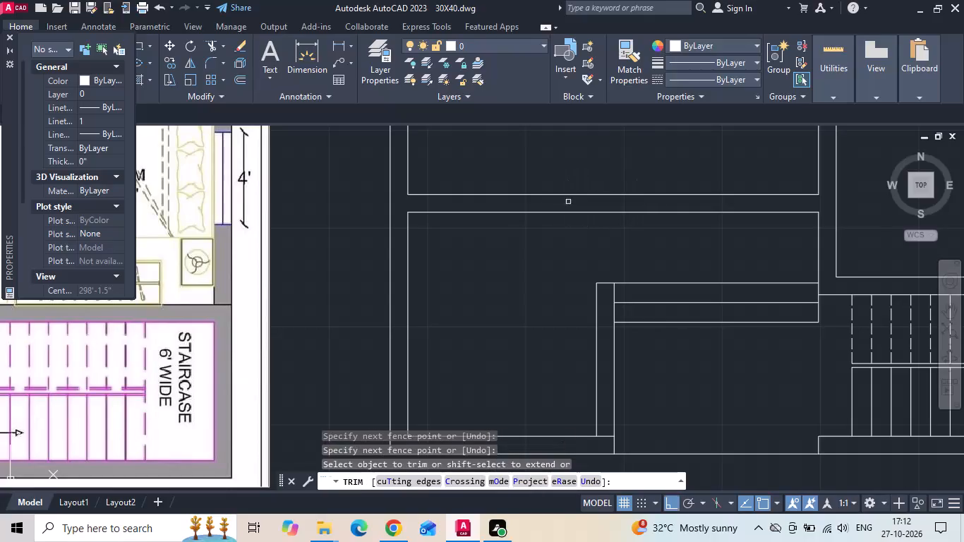
click(610, 435)
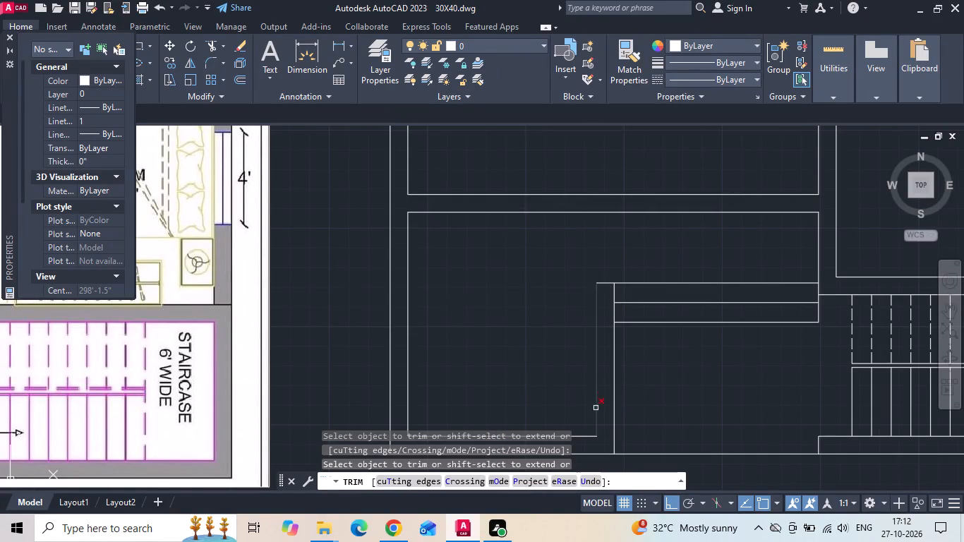
scroll(489, 359, down, 1)
key(Escape)
Erase the office's inner outer-wall line and extend the W/C side's inner wall line down to the office's lower wall.
middle_drag(493, 359, 676, 375)
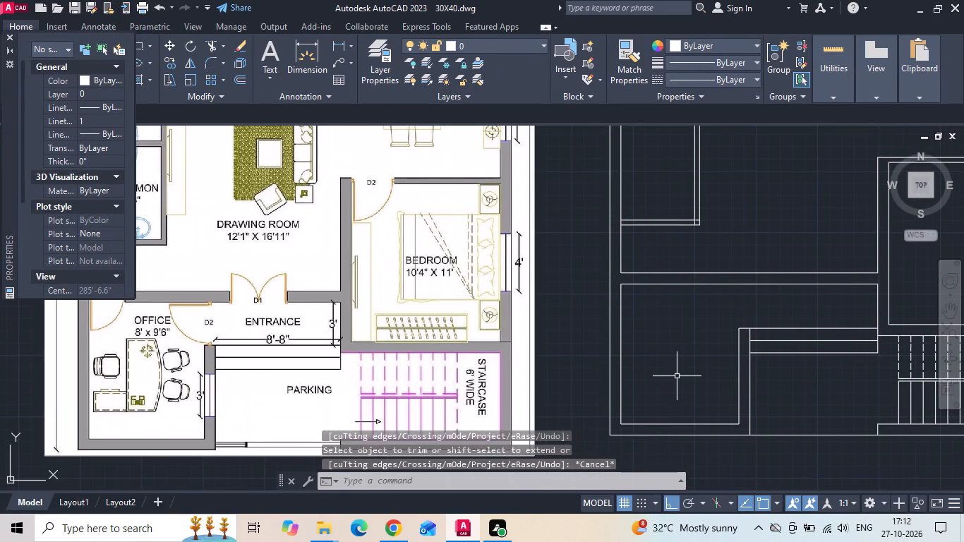
scroll(677, 376, down, 1)
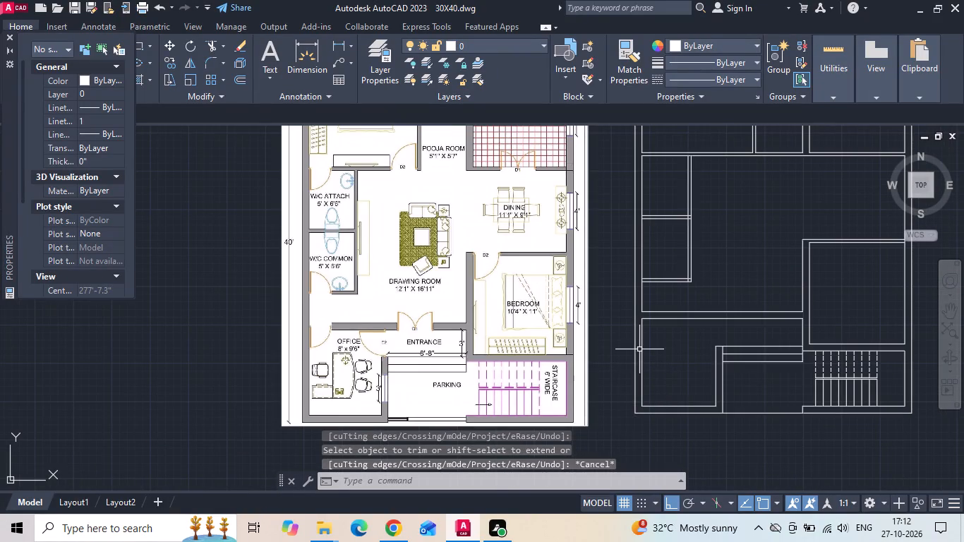
click(642, 344)
key(Delete)
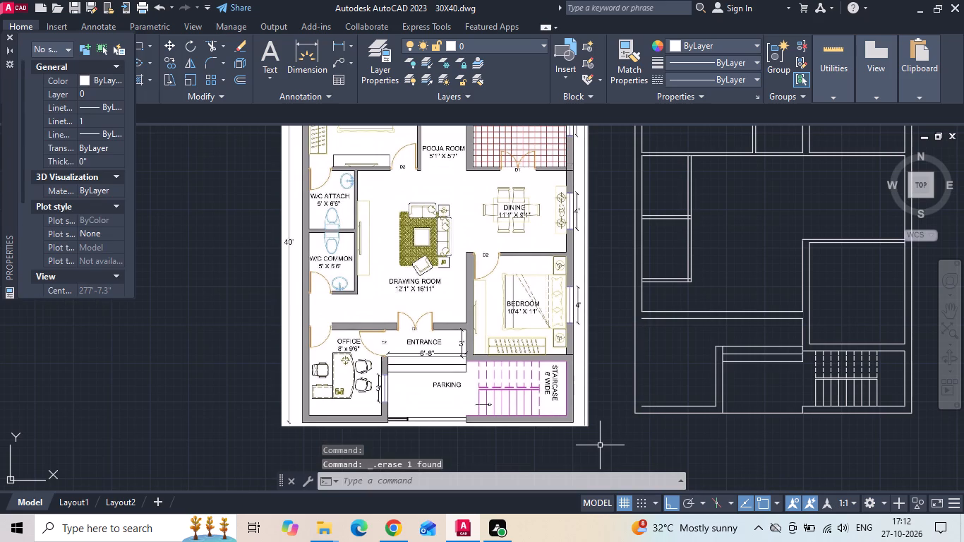
text(EX)
key(space)
key(space)
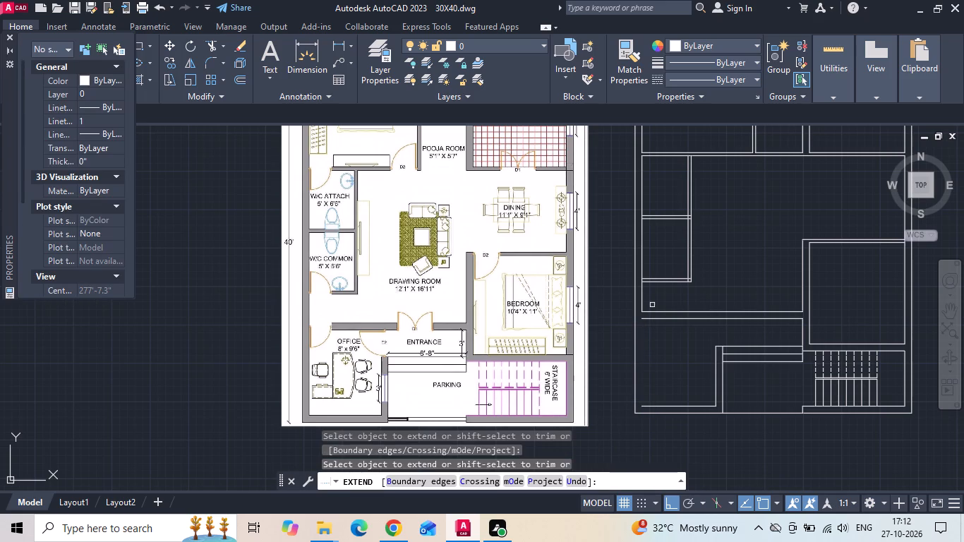
click(642, 299)
click(641, 297)
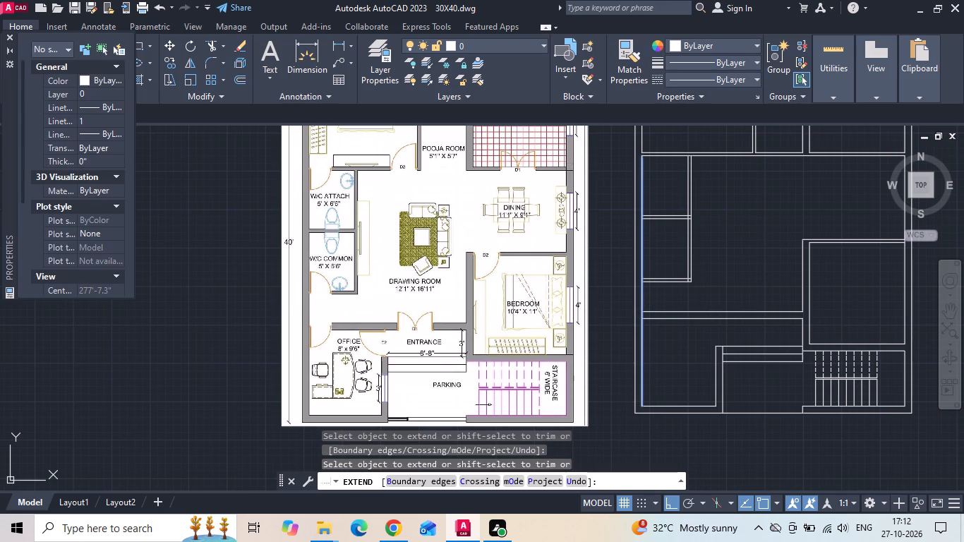
key(Escape)
Save the house plan drawing.
key(ctrl+s)
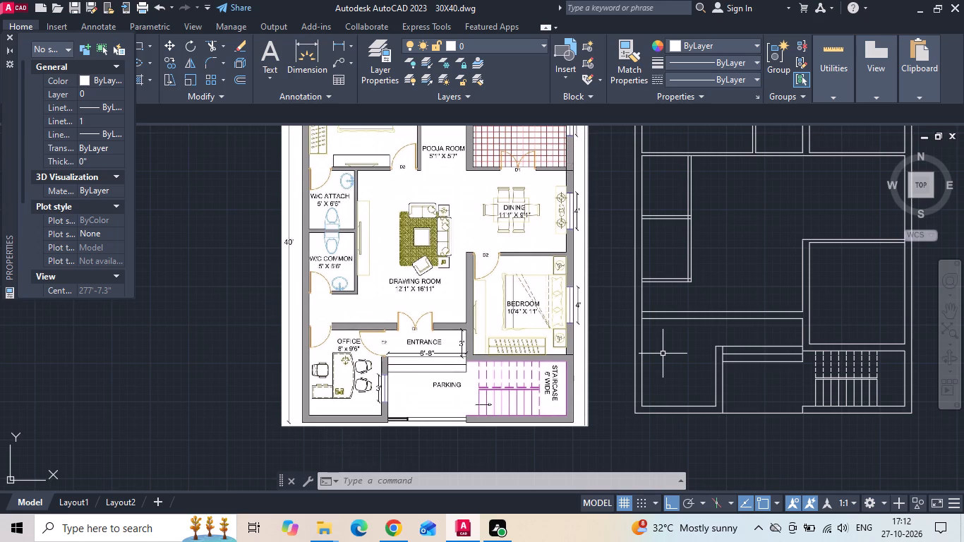
key(Escape)
Offset the outer wall's inner line beside the office and W/Cs by 3' into the rooms.
scroll(664, 356, up, 2)
key(o)
key(space)
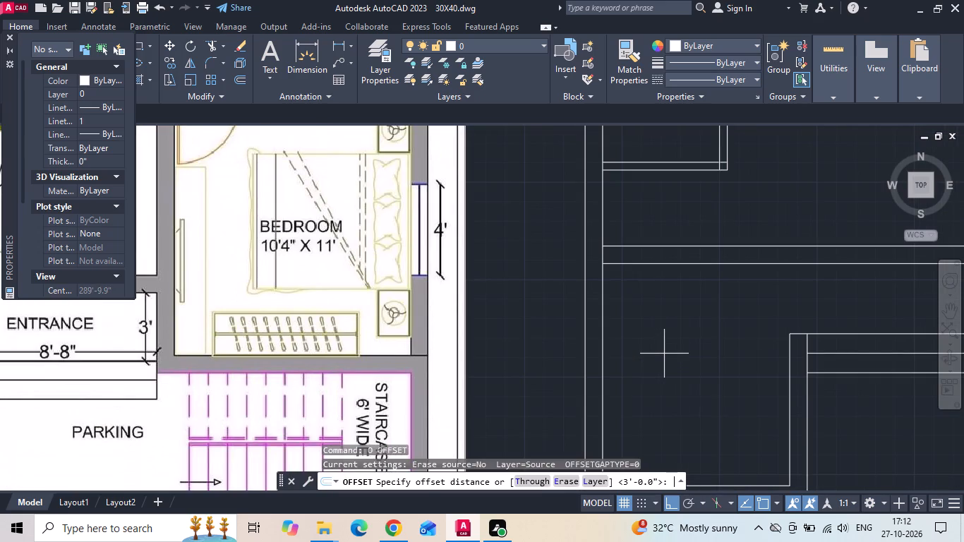
text(3)
key(apostrophe)
key(space)
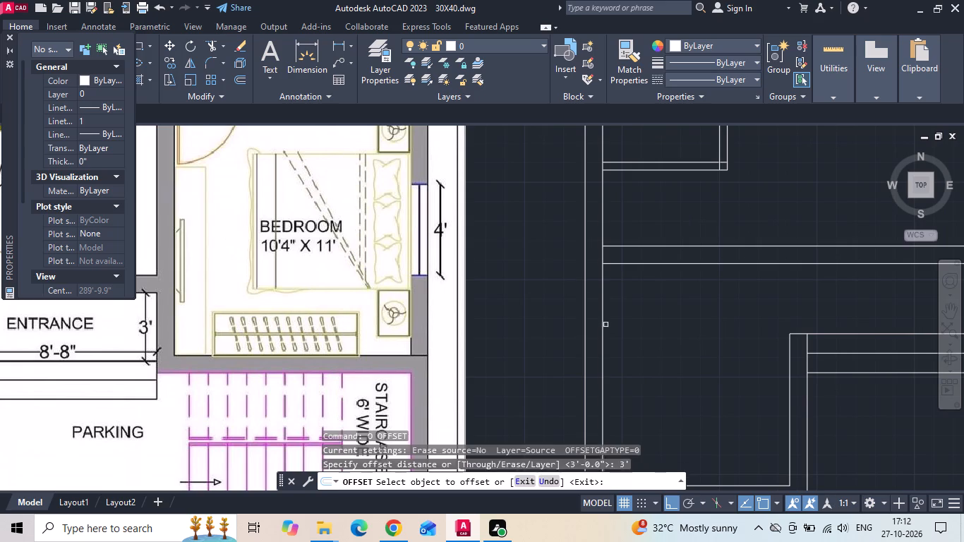
click(601, 313)
click(651, 291)
key(Escape)
Trim the office–drawing room wall and the offset line to leave a doorway opening next to the outer wall.
key(t)
text(R)
key(space)
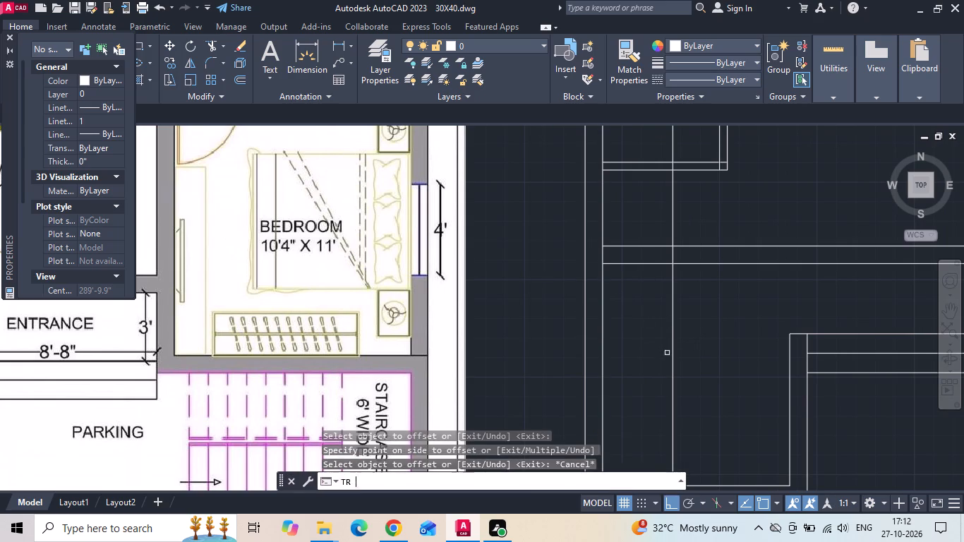
drag(639, 330, 675, 296)
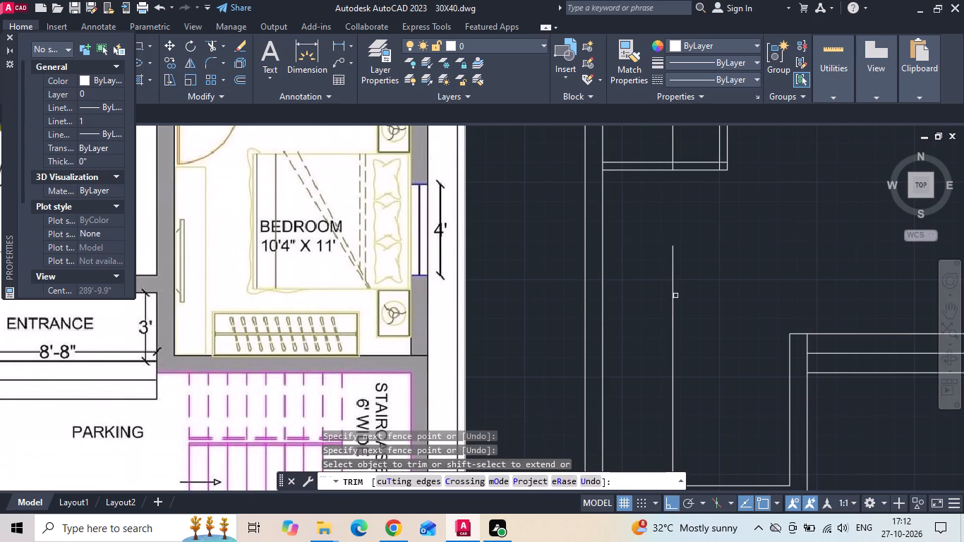
key(ctrl+z)
drag(682, 217, 700, 379)
scroll(691, 361, down, 1)
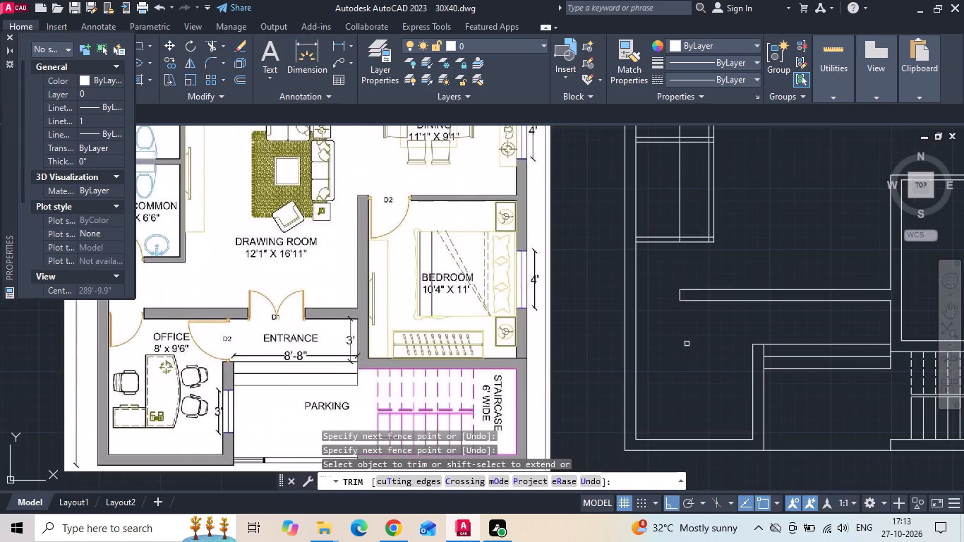
scroll(689, 269, down, 1)
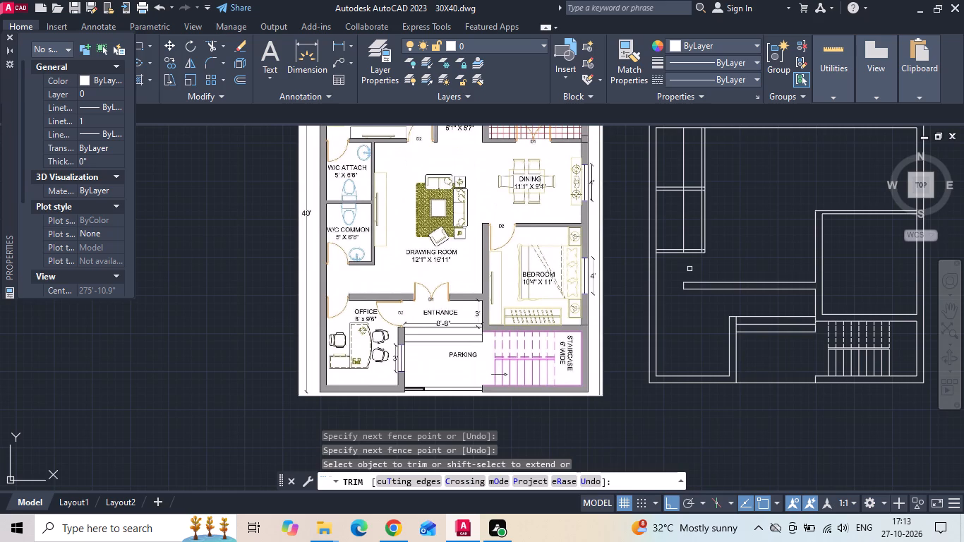
key(Escape)
Move the remaining offset line inside the W/C rooms 6" toward the outer wall.
scroll(354, 255, up, 3)
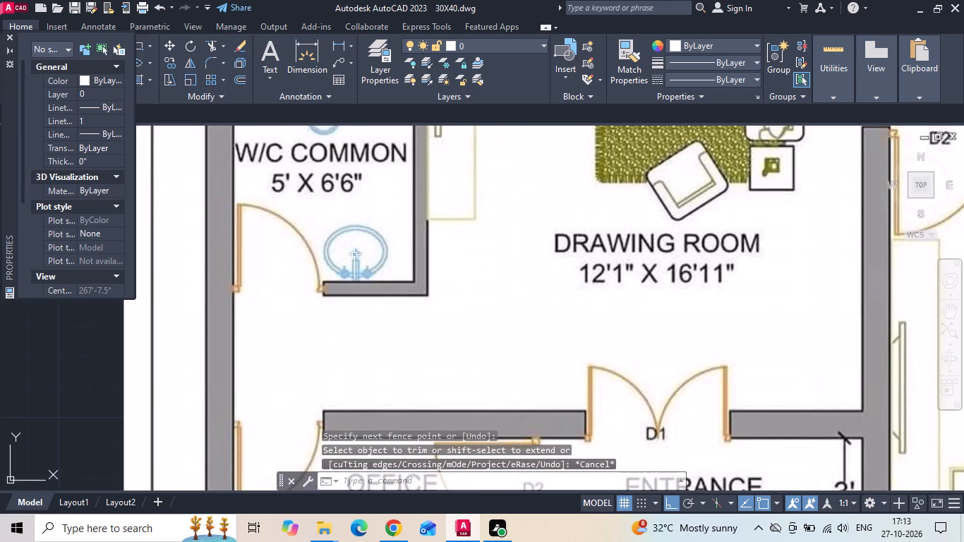
scroll(301, 282, down, 2)
middle_drag(665, 270, 522, 296)
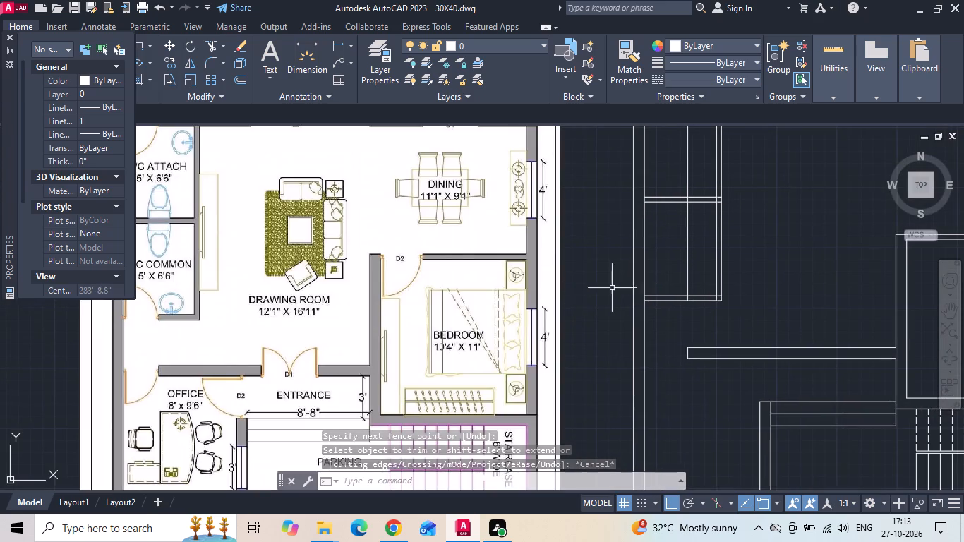
scroll(682, 261, up, 2)
drag(701, 229, 670, 253)
right_click(666, 255)
click(666, 255)
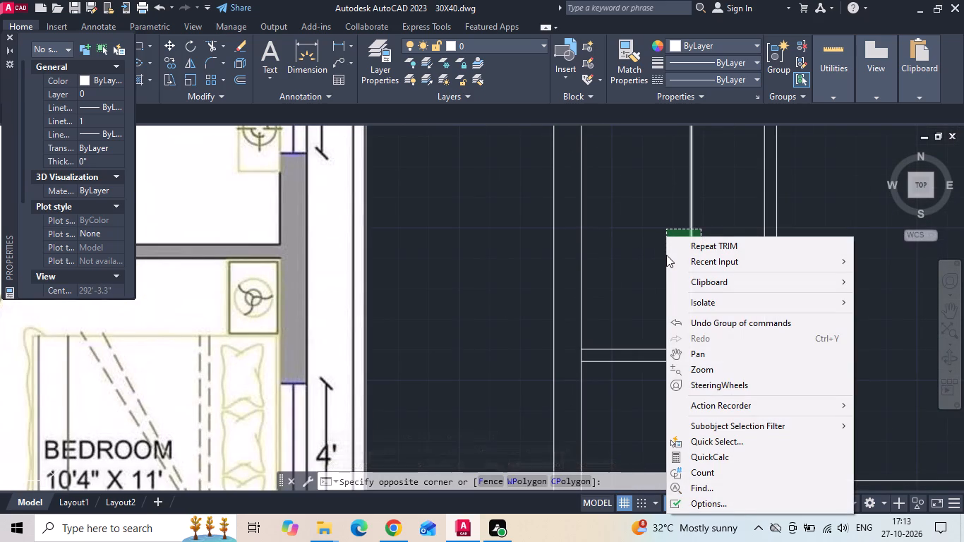
right_click(666, 255)
click(666, 255)
click(649, 268)
right_click(649, 267)
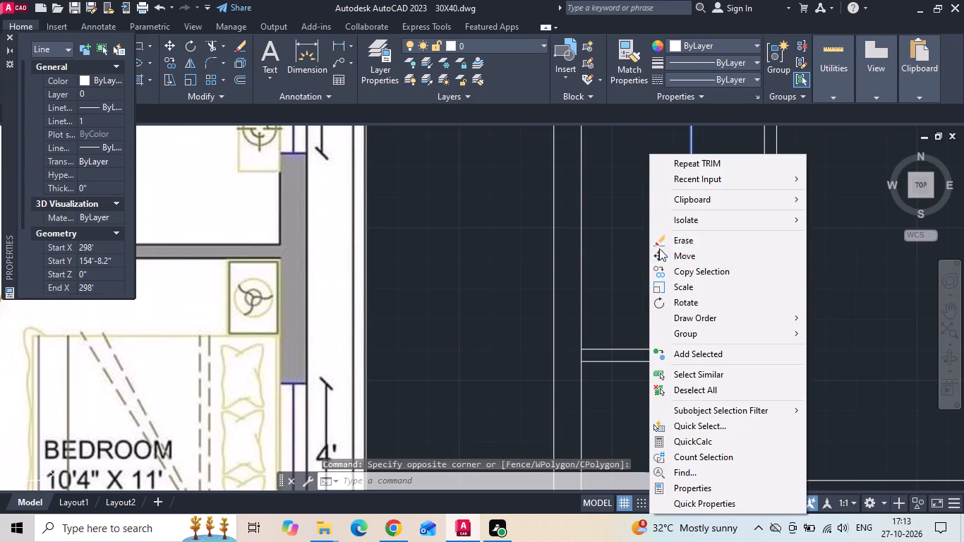
click(677, 250)
click(749, 266)
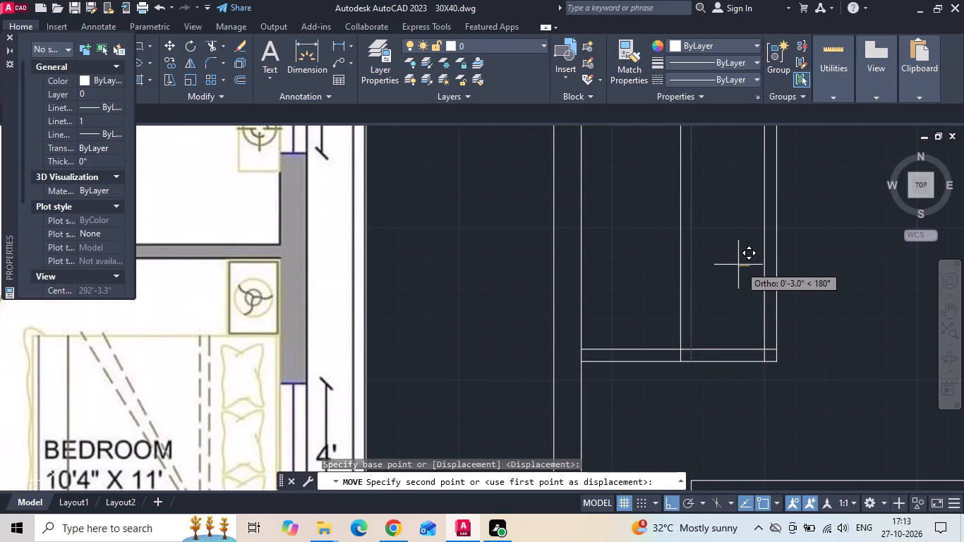
text(6)
key(space)
scroll(723, 297, down, 3)
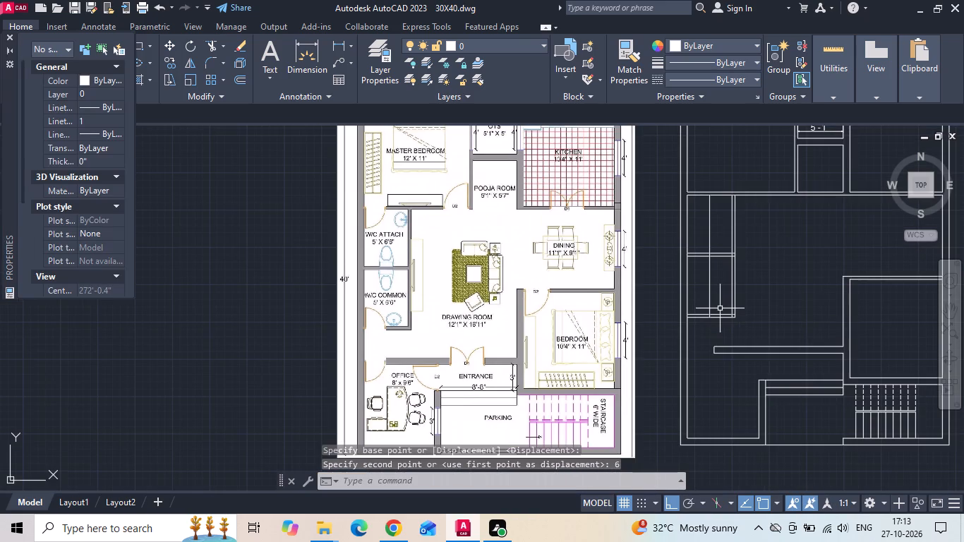
Trim the W/C common's wall facing the office between the outer wall and the offset line to leave a doorway opening.
key(t)
text(R)
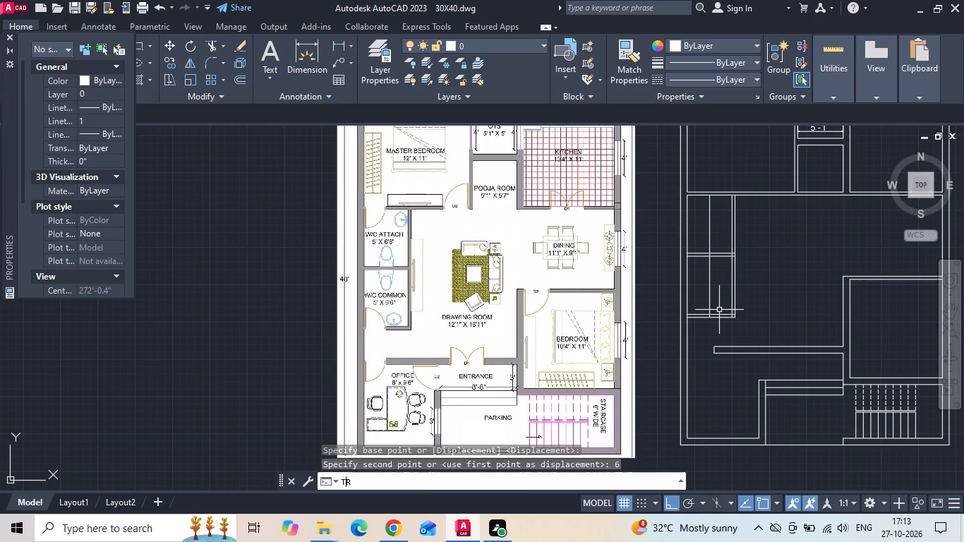
key(space)
key(space)
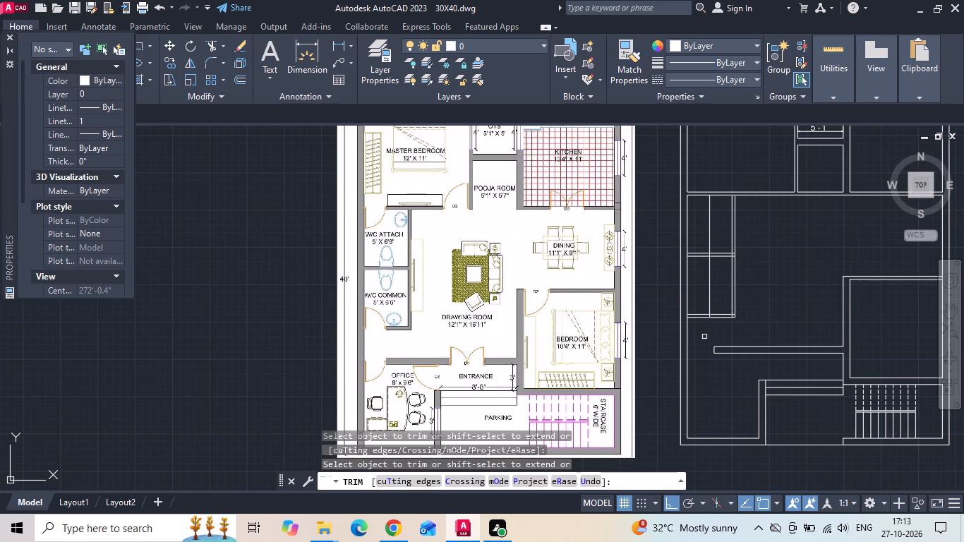
click(704, 337)
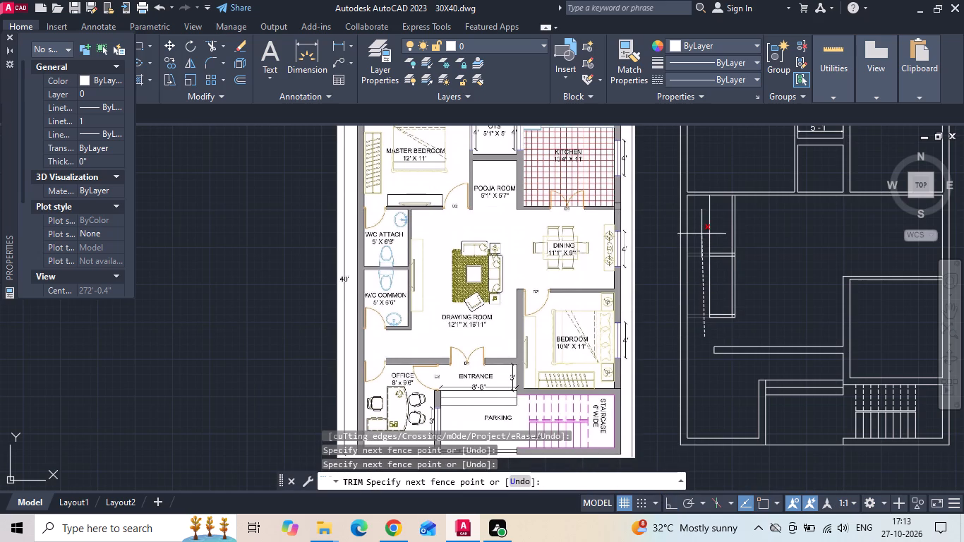
click(700, 270)
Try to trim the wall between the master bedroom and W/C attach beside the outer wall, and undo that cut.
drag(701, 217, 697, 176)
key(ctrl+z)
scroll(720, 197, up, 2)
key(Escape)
Extend the offset line in W/C attach across the wall to its master bedroom face.
middle_drag(698, 231, 618, 280)
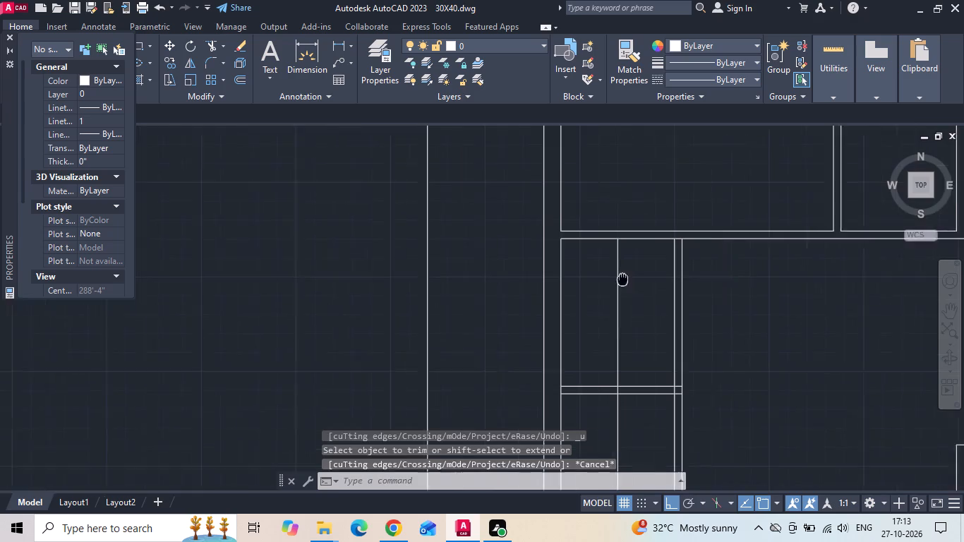
middle_drag(618, 280, 617, 280)
text(EX)
key(space)
drag(616, 281, 610, 269)
drag(597, 252, 587, 239)
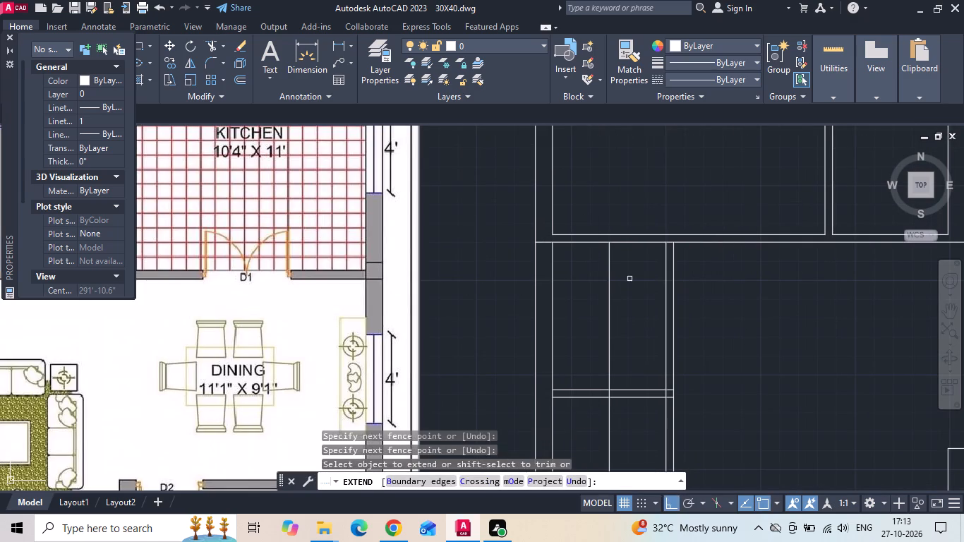
drag(639, 289, 582, 268)
key(Escape)
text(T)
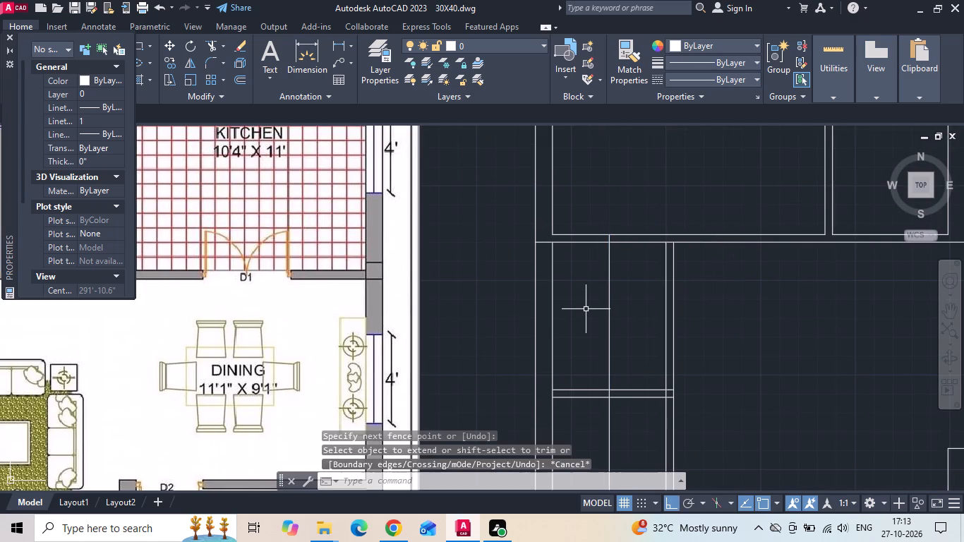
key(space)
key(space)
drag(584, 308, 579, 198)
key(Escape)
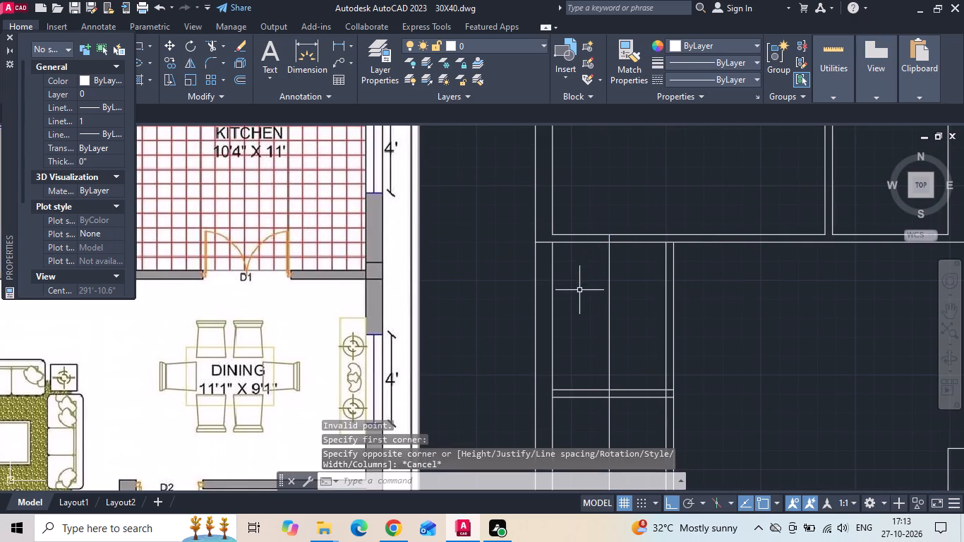
Delete the outer wall's inner line beside the master bedroom and extend the W/C side's inner line up to replace it.
scroll(572, 355, down, 1)
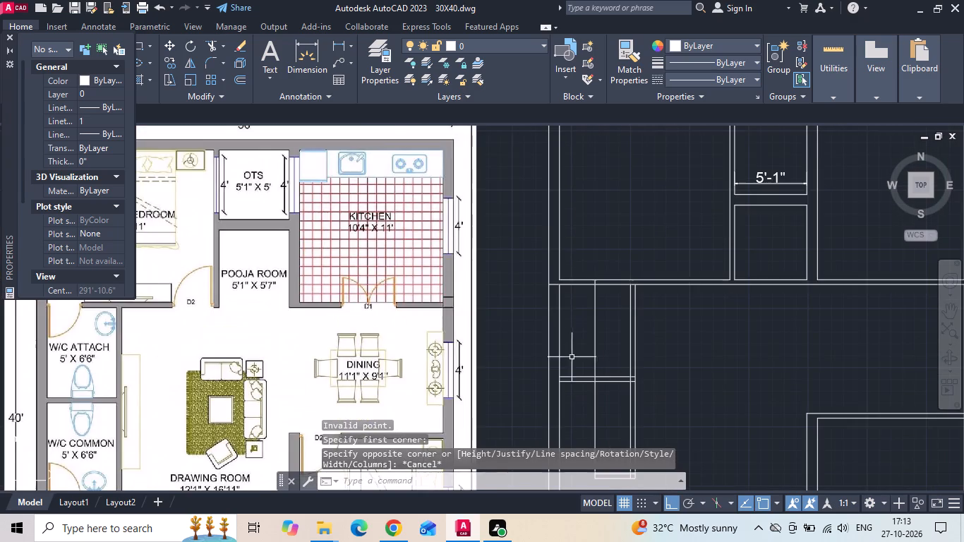
scroll(565, 289, down, 1)
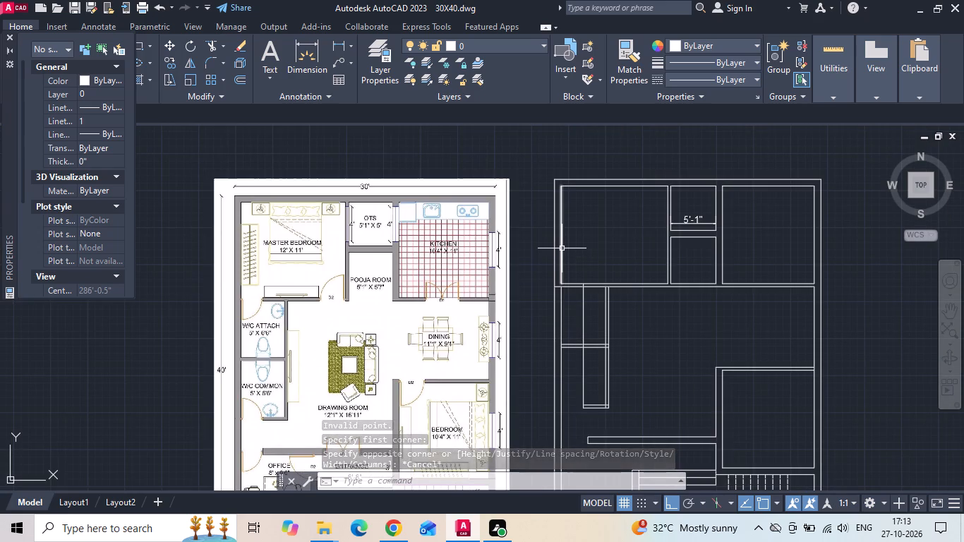
click(562, 248)
key(Delete)
text(EX)
key(space)
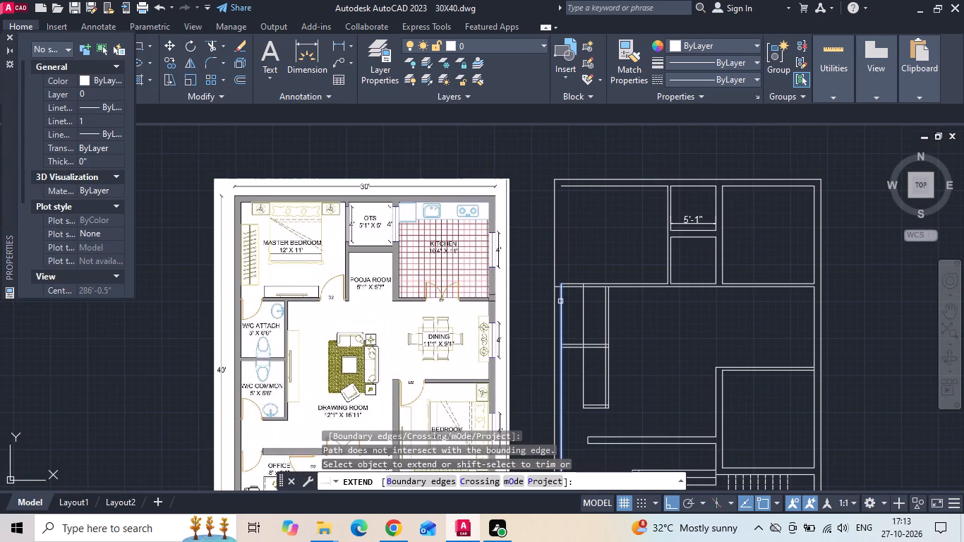
click(560, 301)
click(560, 296)
key(Escape)
Trim the master bedroom–W/C attach wall next to the outer wall into a doorway opening, removing the offset line inside W/C attach.
text(TR)
key(space)
key(space)
scroll(568, 296, up, 2)
click(539, 271)
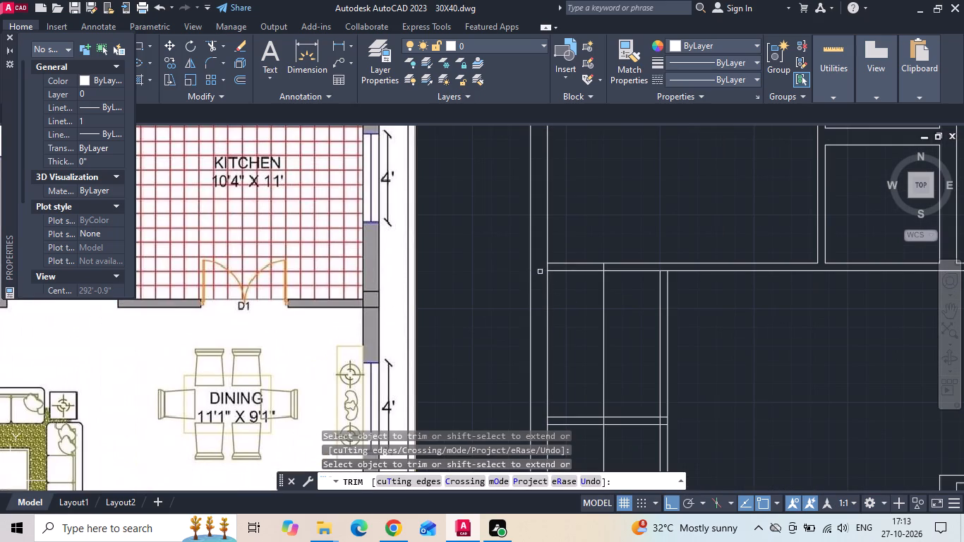
drag(574, 293, 574, 245)
click(600, 285)
click(621, 322)
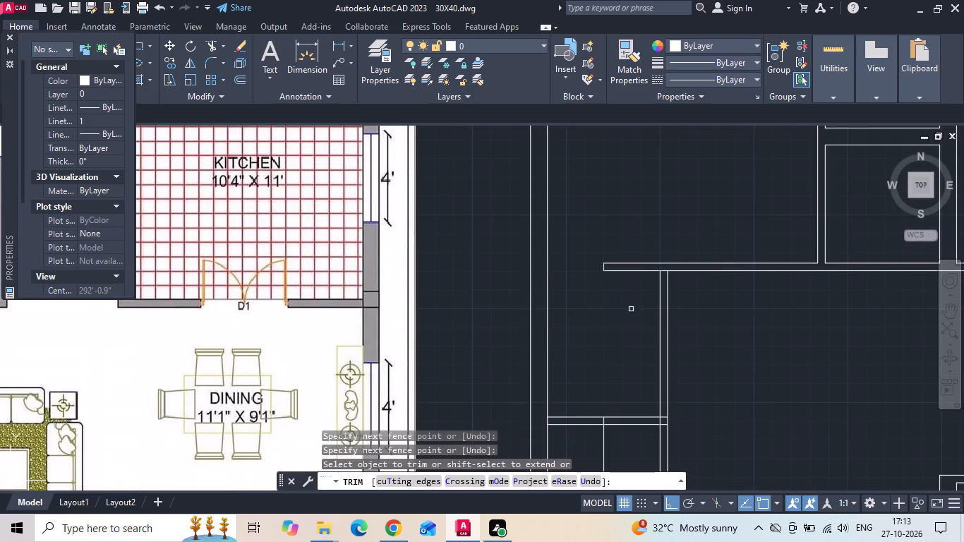
Trim the line pieces inside the W/C walls where the side wall and the divider between the two W/Cs meet other walls.
scroll(665, 270, up, 2)
click(659, 267)
scroll(659, 267, down, 3)
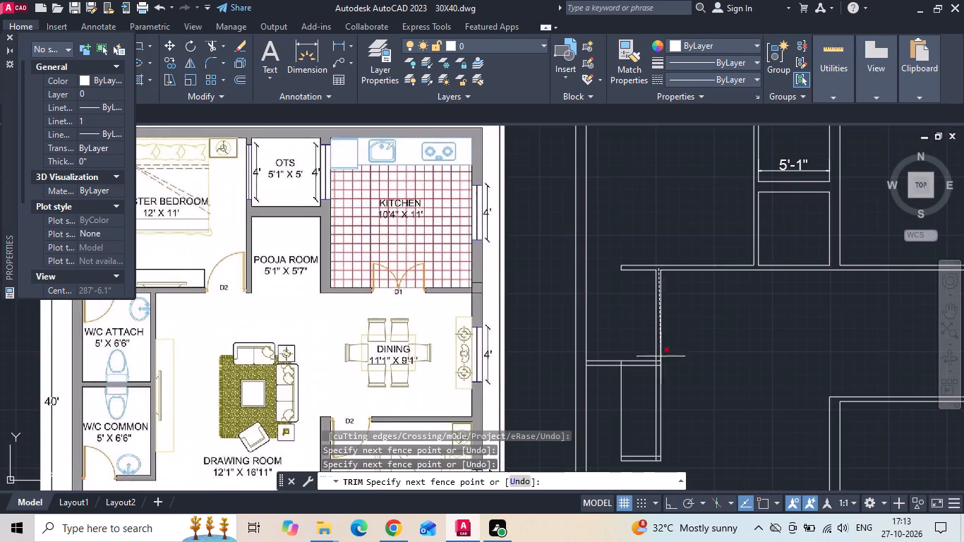
scroll(661, 359, up, 2)
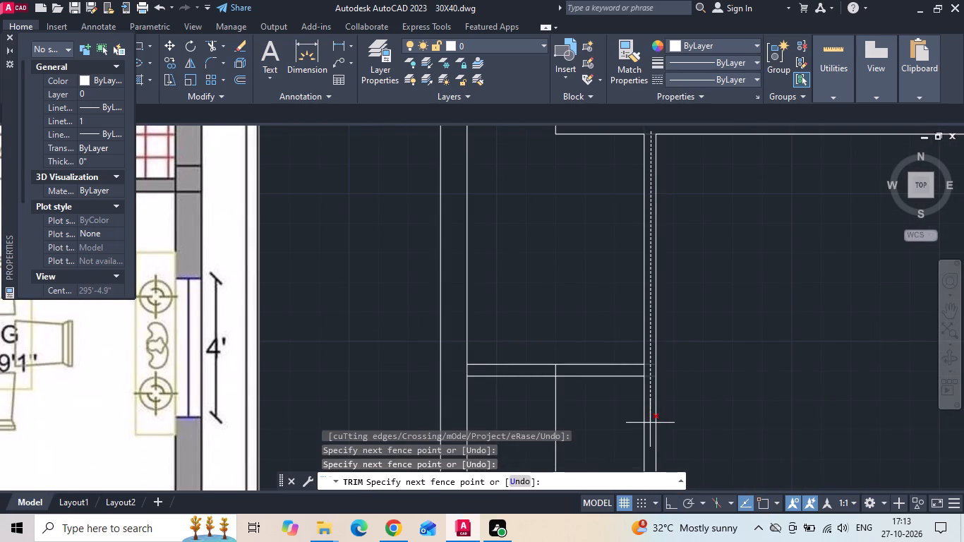
click(650, 423)
click(646, 371)
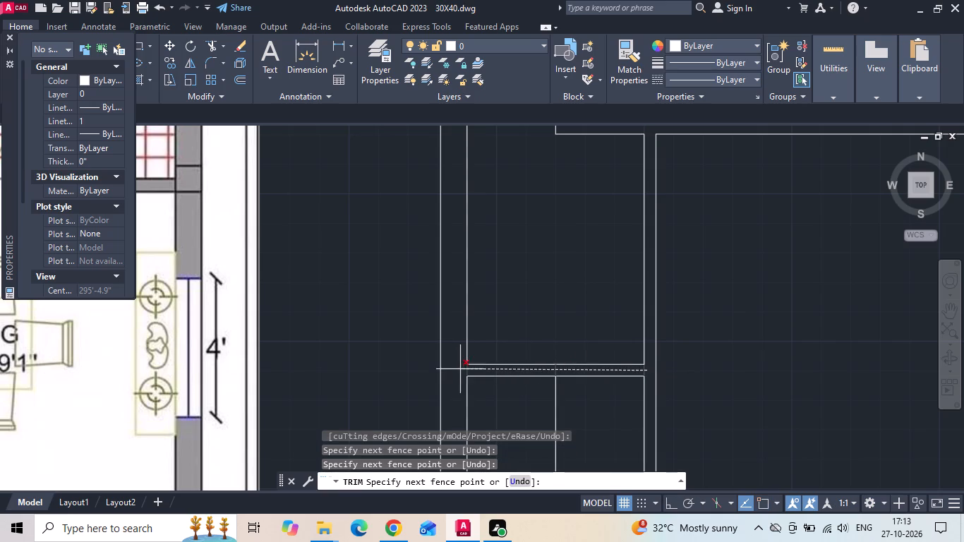
click(459, 369)
Trim away the offset line inside W/C common and the crossing line pieces at its wall corner near the doorway.
scroll(528, 272, down, 3)
scroll(537, 332, up, 2)
drag(531, 325, 529, 318)
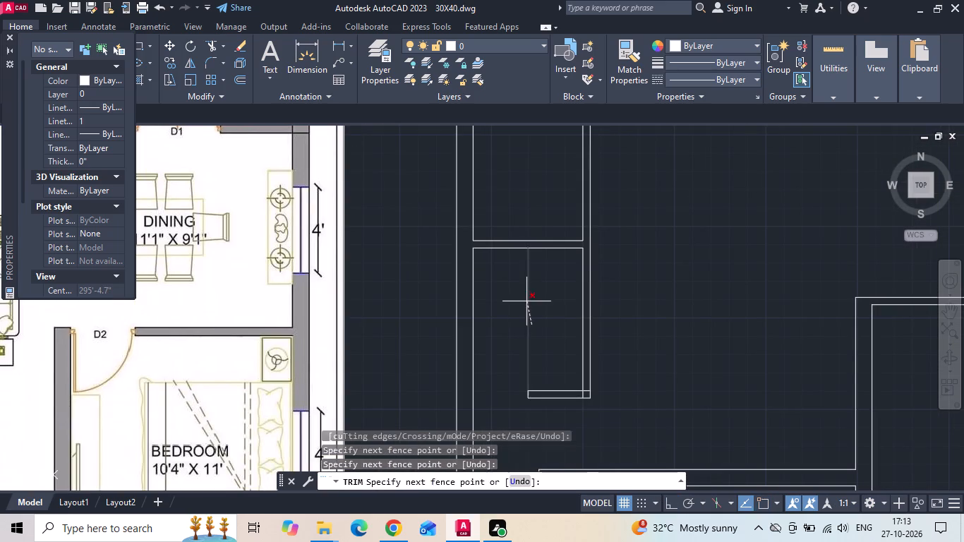
click(526, 299)
scroll(594, 390, up, 3)
drag(554, 405, 576, 363)
scroll(713, 367, down, 4)
middle_drag(717, 349, 680, 355)
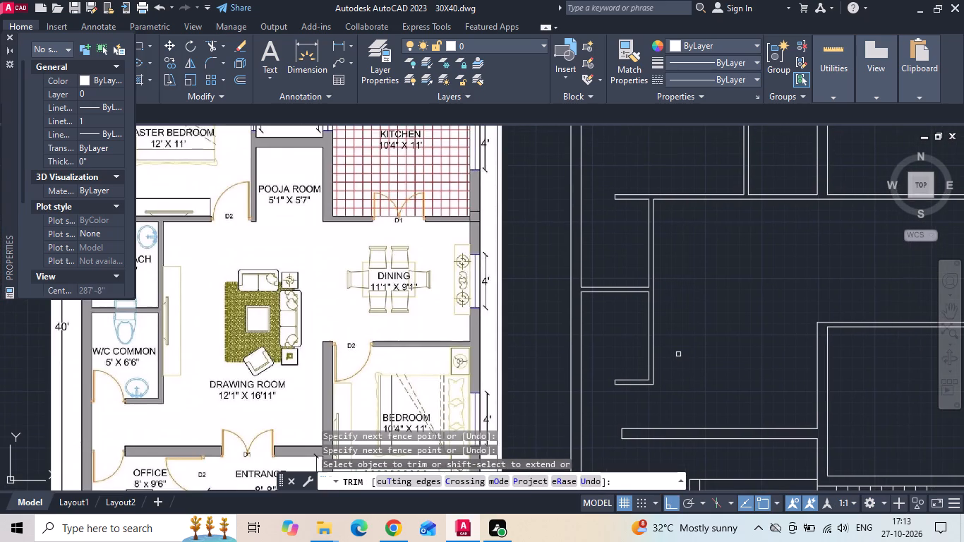
key(Escape)
Offset the master bedroom's wall line beside the pooja room by 3' into the bedroom.
key(o)
key(space)
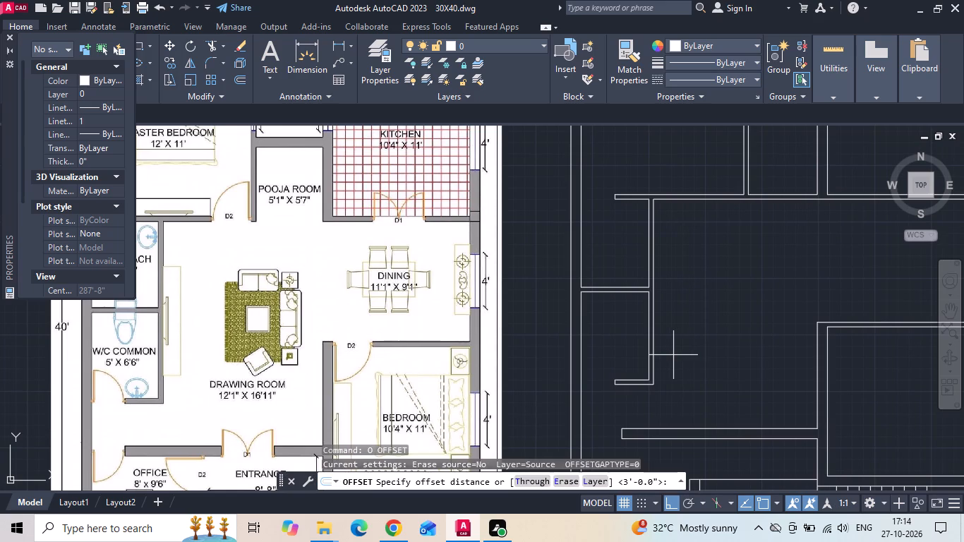
key(3)
key(apostrophe)
key(Return)
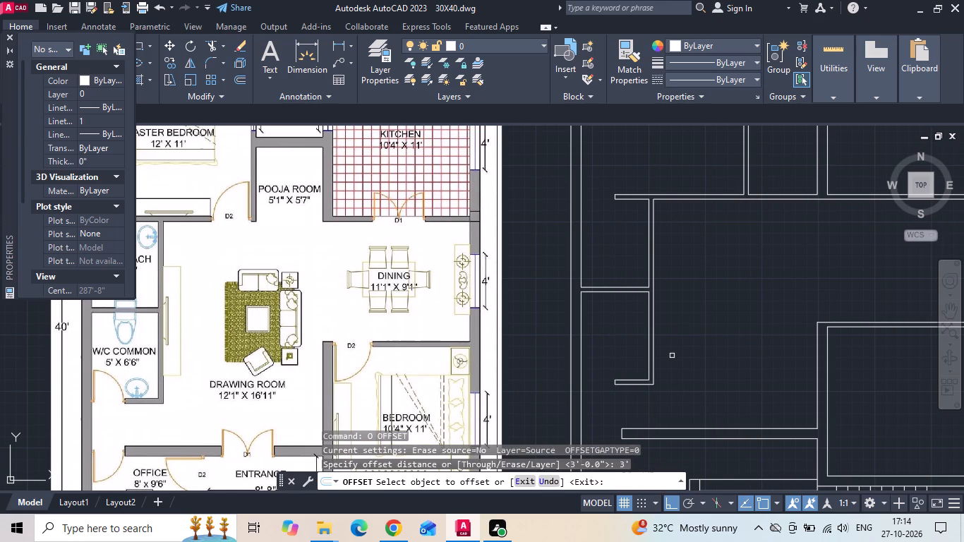
middle_drag(606, 258, 581, 315)
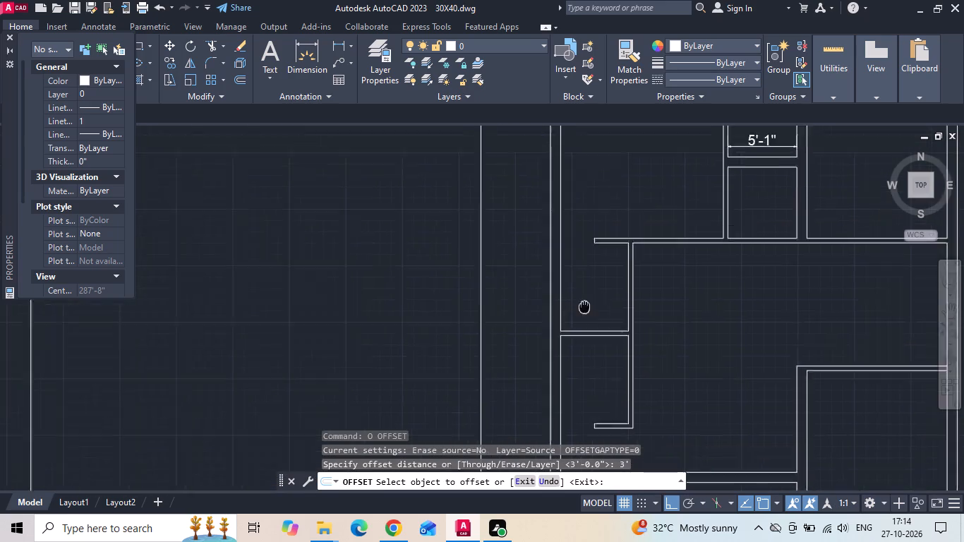
middle_drag(581, 315, 554, 380)
click(691, 299)
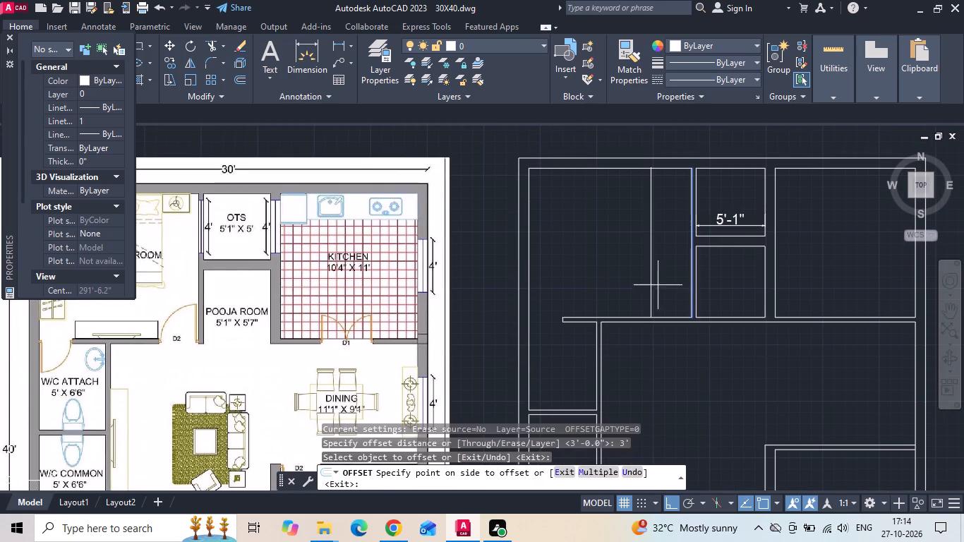
click(654, 282)
key(Escape)
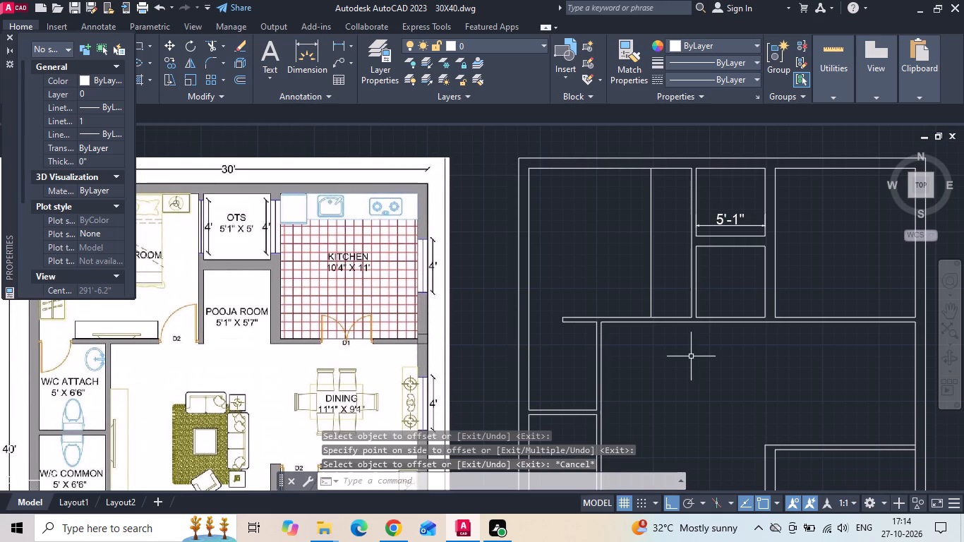
Extend the offset line and the adjacent pooja room wall line to the drawing room face of the master bedroom wall.
text(EX)
key(space)
drag(673, 297, 646, 289)
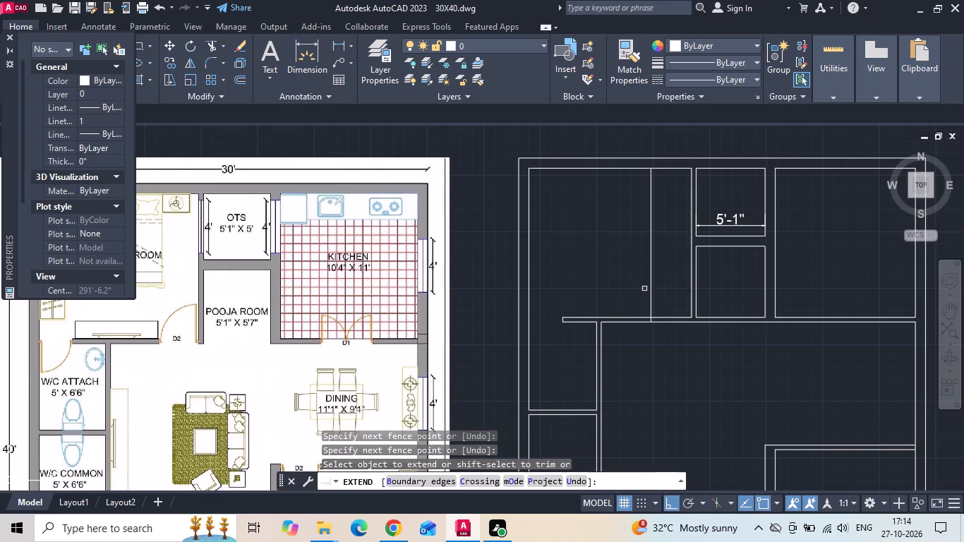
click(691, 308)
key(Escape)
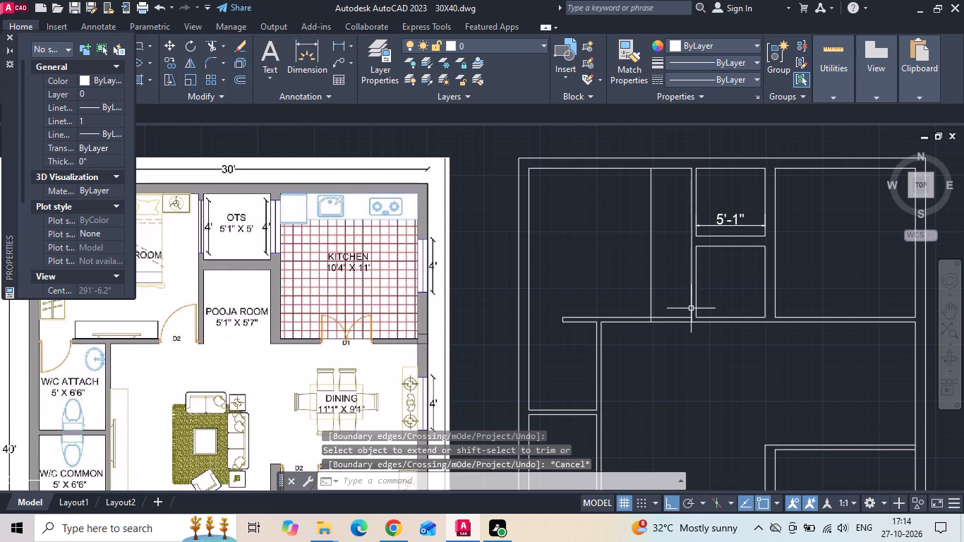
Trim the master bedroom–drawing room wall and the offset line to leave a doorway opening next to the pooja room.
text(TR)
key(space)
key(space)
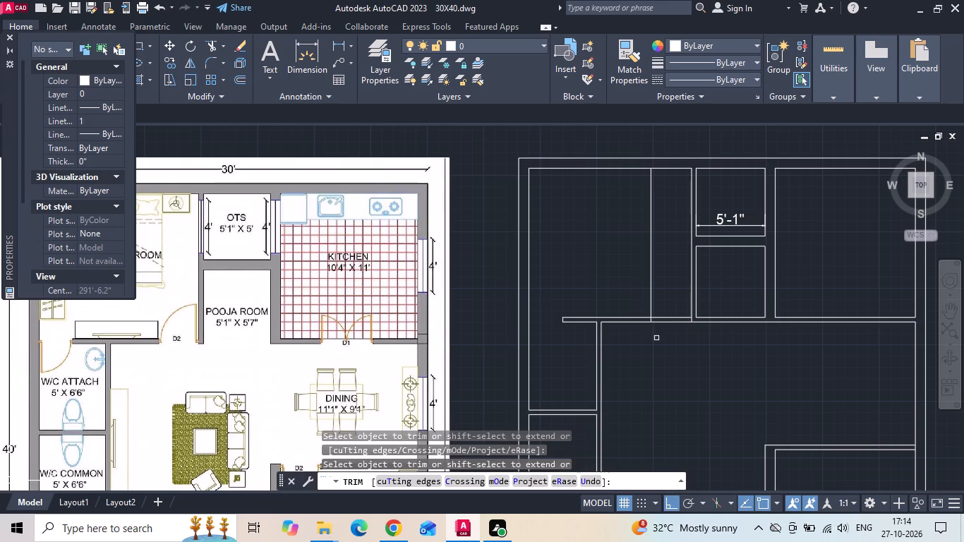
drag(664, 333, 624, 268)
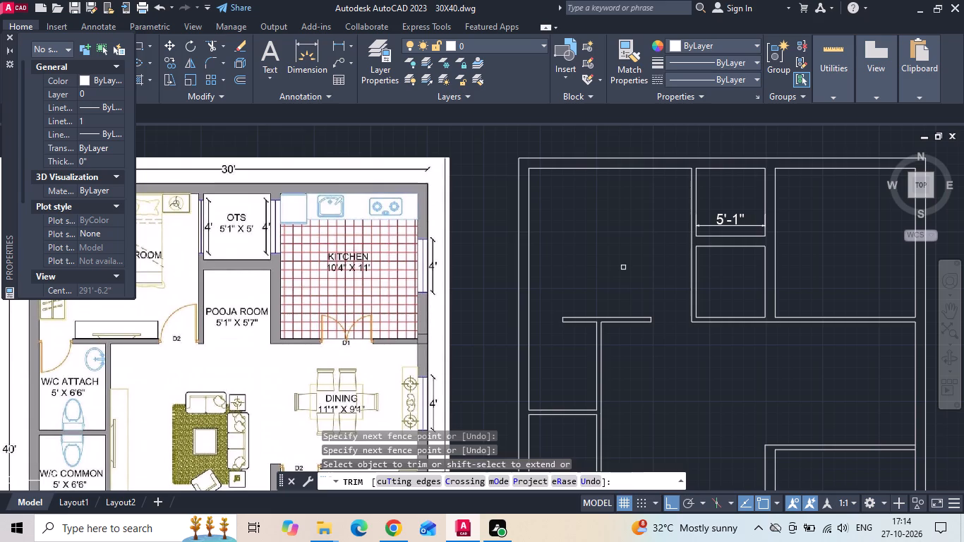
key(Escape)
Extend the inner line of the bedroom's drawing-room-side wall to the dining face of the bedroom–dining wall.
scroll(634, 301, down, 1)
middle_drag(641, 349, 641, 246)
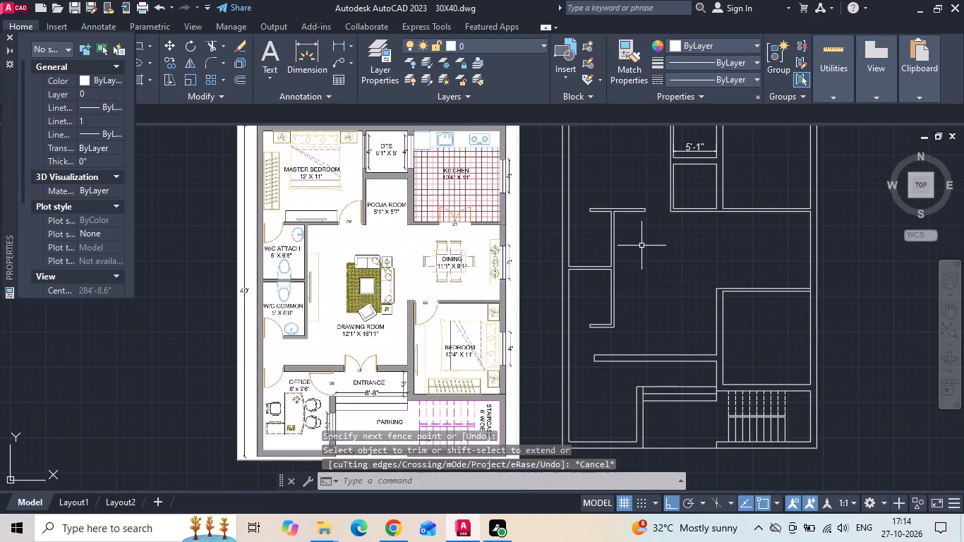
scroll(760, 296, up, 2)
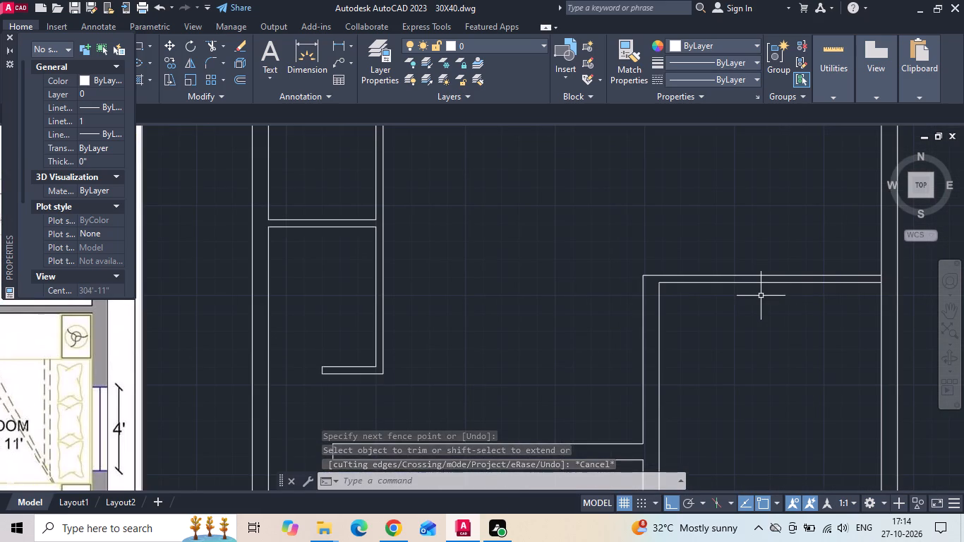
key(e)
key(x)
key(space)
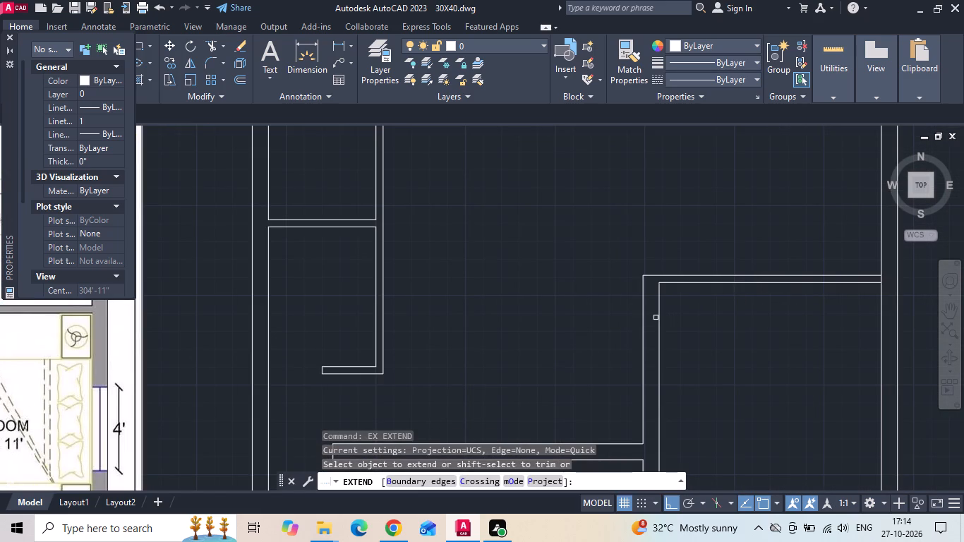
click(656, 318)
click(672, 301)
key(Escape)
Offset the extended bedroom wall line by 3' into the bedroom.
text(O 3)
key(apostrophe)
key(Return)
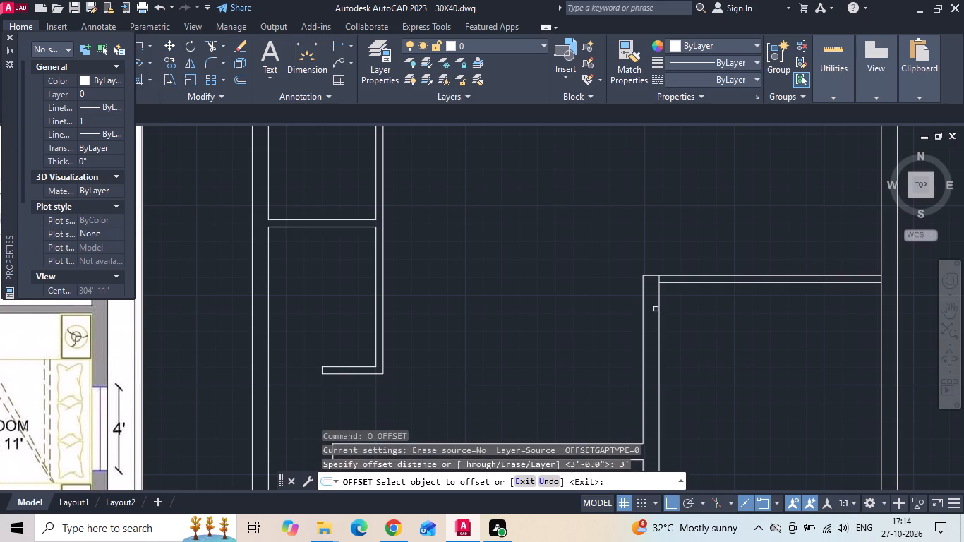
drag(660, 308, 668, 309)
click(728, 312)
key(Escape)
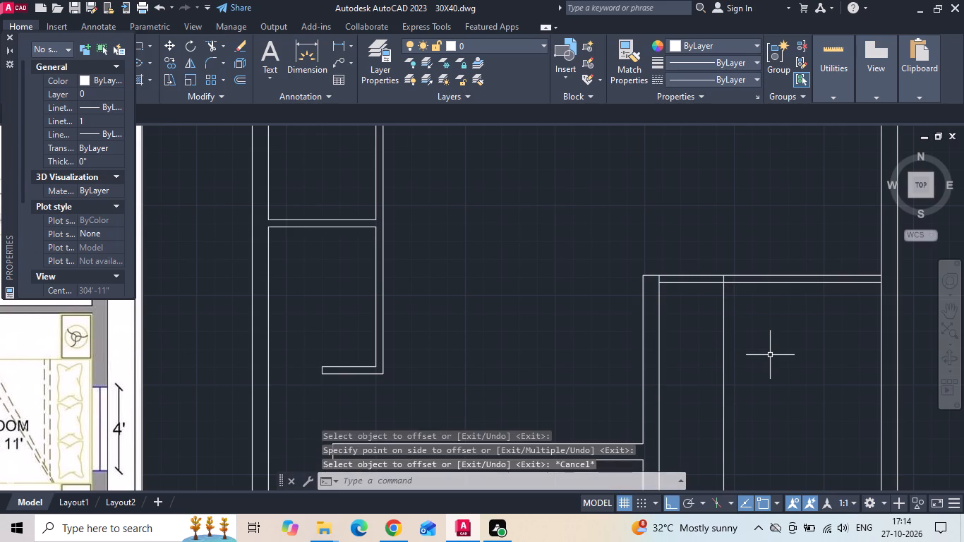
Trim the bedroom–dining wall and offset line into a doorway opening, and clear the line piece at the wall's outer-wall junction.
key(t)
key(r)
key(space)
key(space)
drag(699, 257, 749, 366)
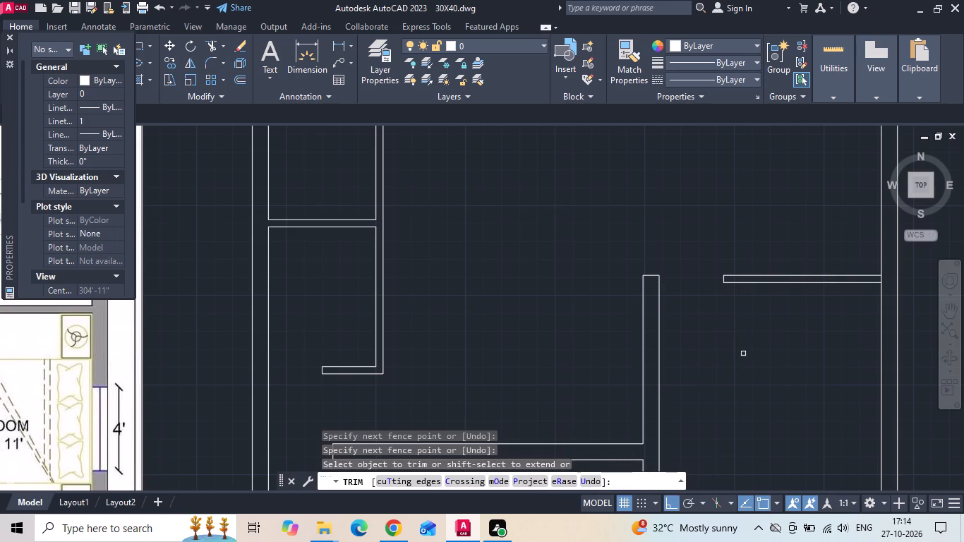
scroll(881, 280, up, 1)
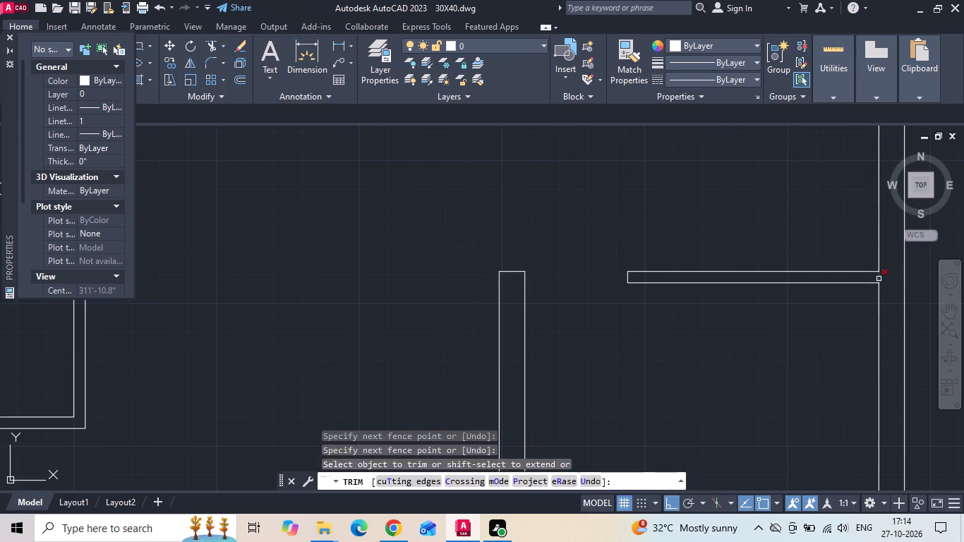
click(879, 279)
key(Escape)
Save the house plan drawing.
key(ctrl+s)
key(ctrl+s)
key(ctrl+s)
key(ctrl+s)
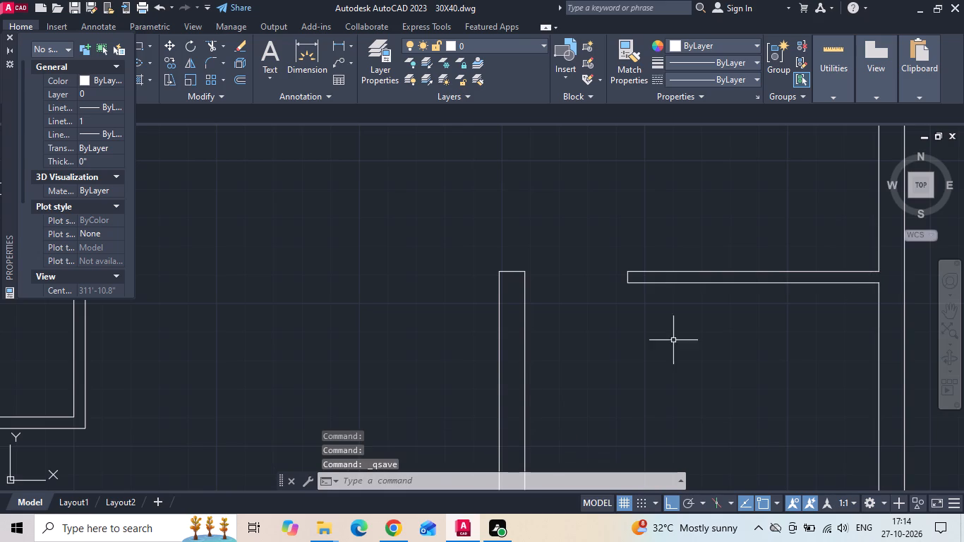
scroll(661, 277, down, 3)
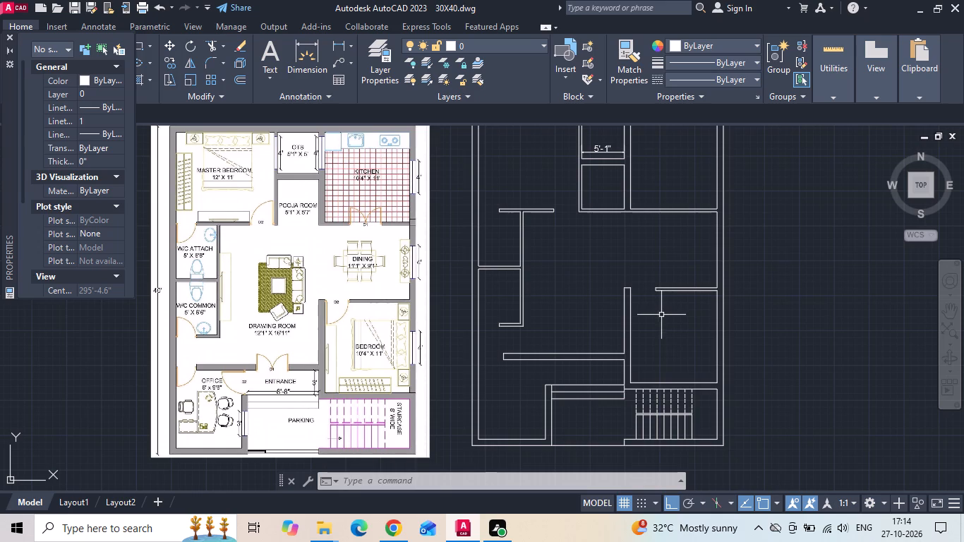
Move the office-side end line of the drawing room–entrance wall 6" toward the outer wall.
scroll(472, 359, up, 2)
scroll(535, 349, up, 3)
drag(577, 371, 570, 375)
click(548, 377)
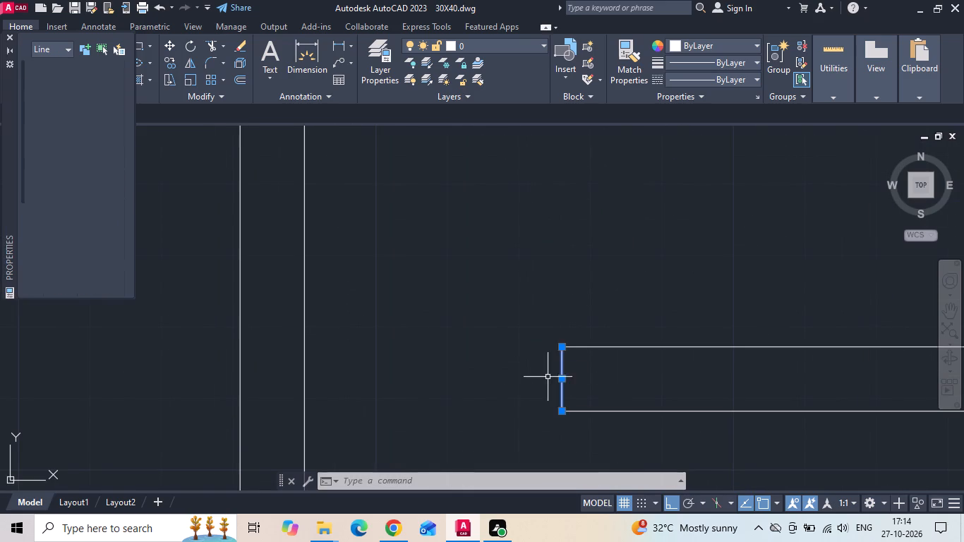
right_click(543, 281)
click(572, 263)
drag(727, 230, 713, 231)
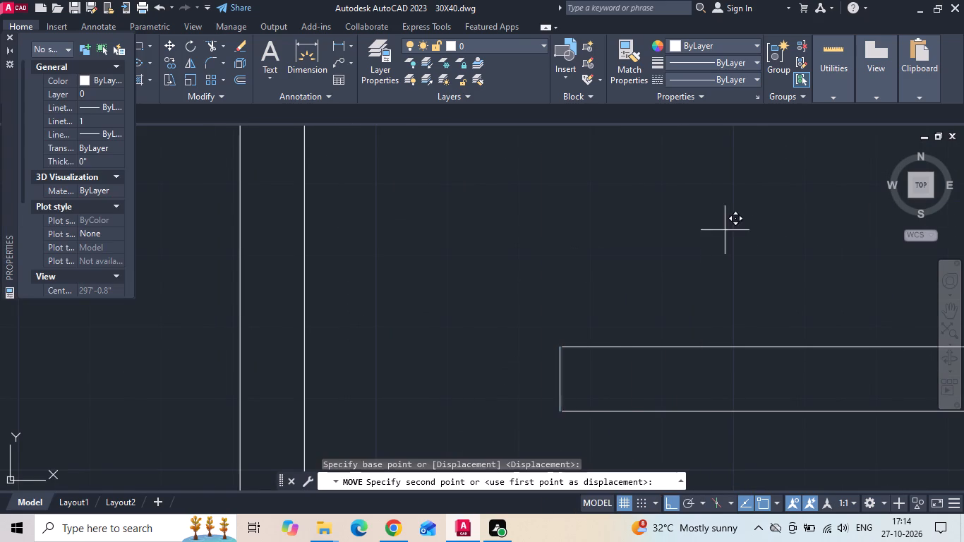
text(6)
key(space)
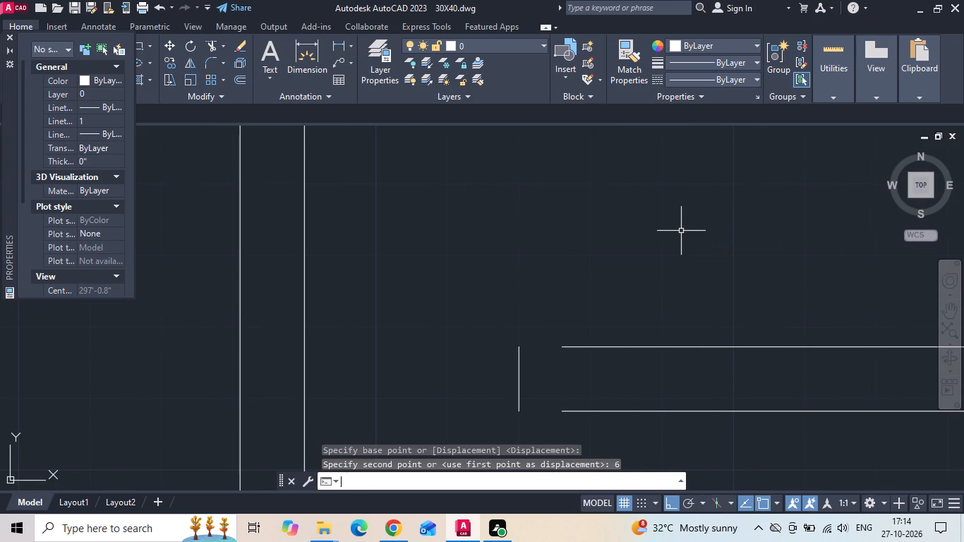
Extend both face lines of the drawing room–entrance wall to the moved end line.
text(EX)
key(space)
drag(676, 239, 627, 430)
scroll(532, 314, down, 4)
key(Escape)
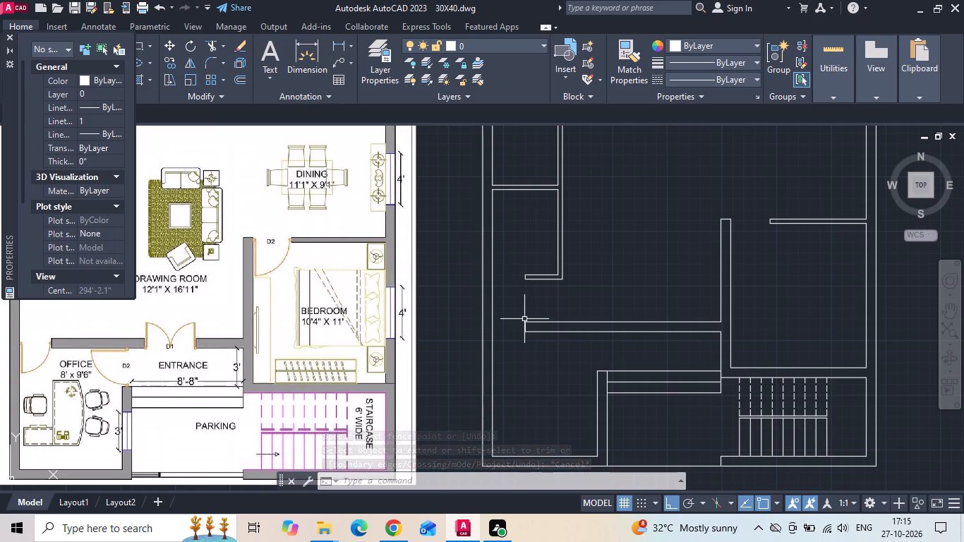
Draw a vertical line from the midpoint of the entrance's top step line up across the drawing room–entrance wall.
text(L)
key(space)
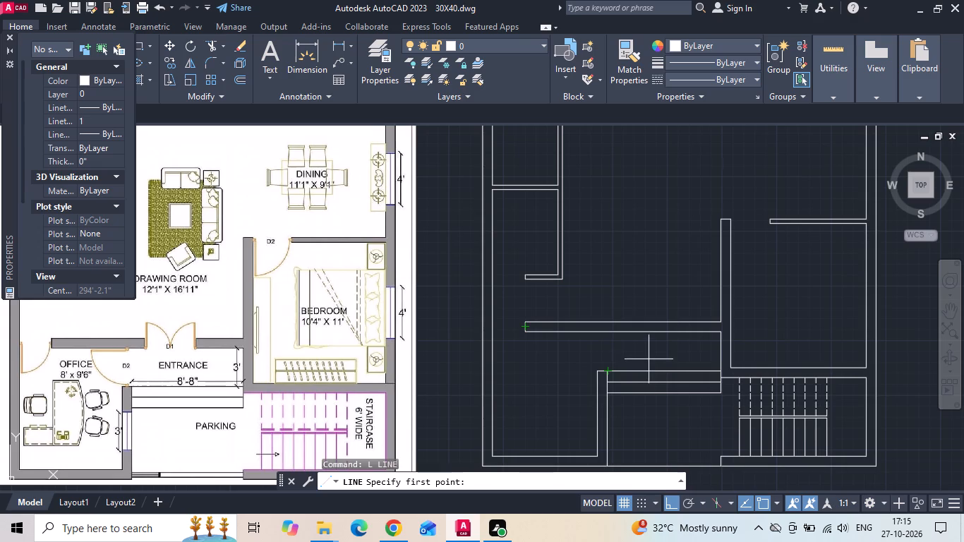
drag(656, 369, 657, 359)
click(665, 261)
key(Escape)
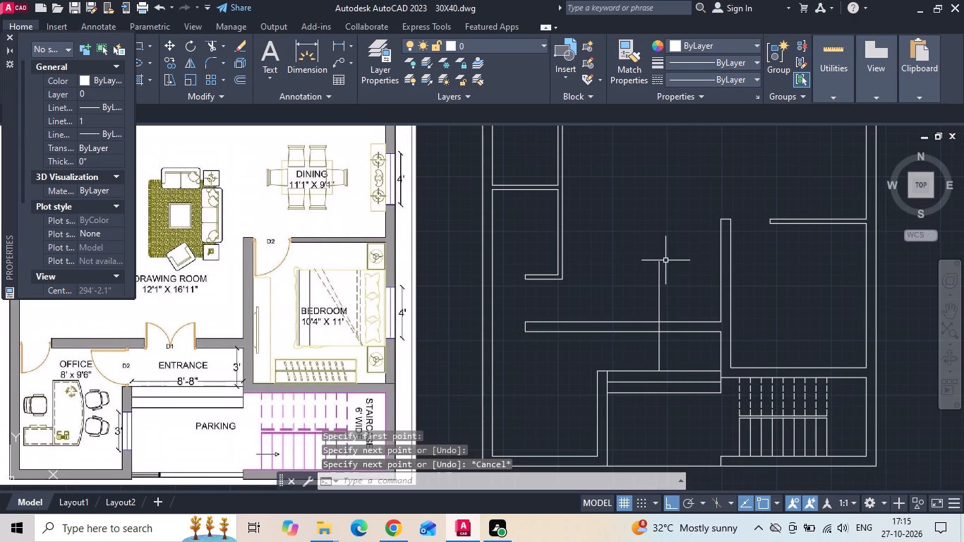
Offset the vertical line across the entrance wall by 1'9" to both sides.
text(O)
key(space)
text(1'9)
key(Return)
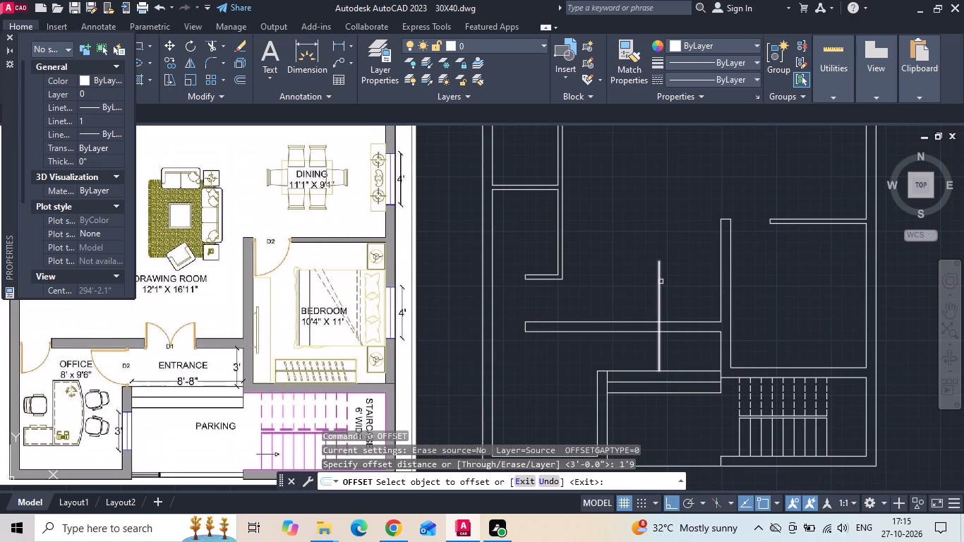
drag(661, 284, 650, 286)
click(629, 289)
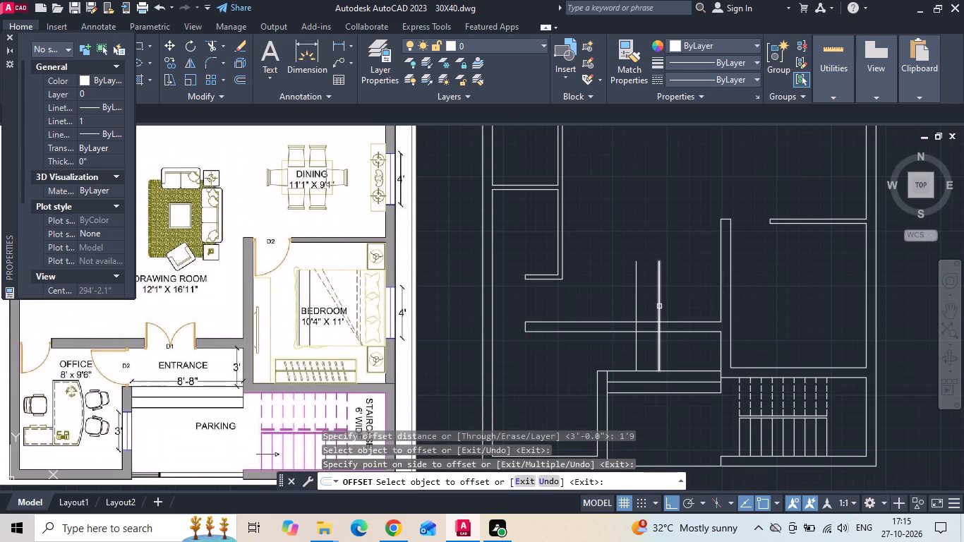
drag(659, 306, 669, 293)
click(686, 277)
key(Escape)
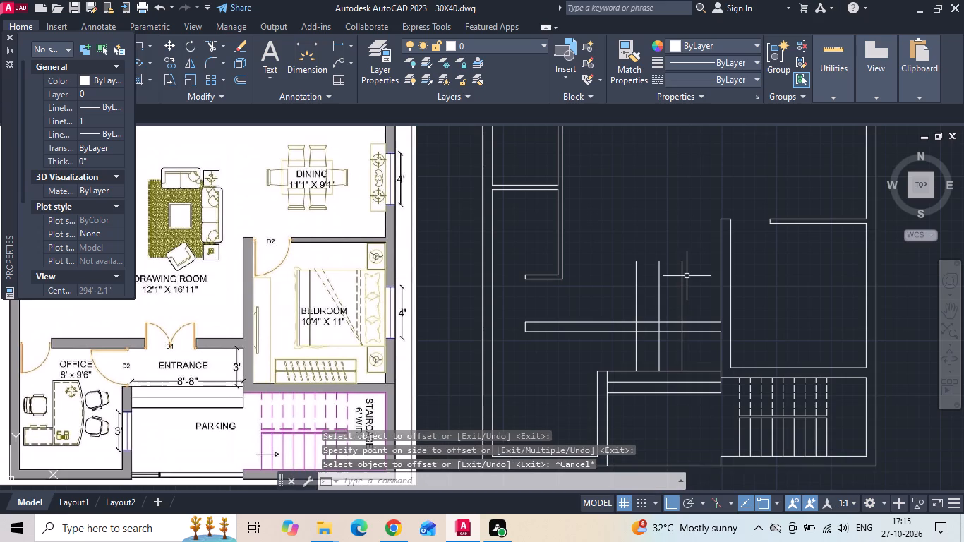
Trim the guide lines and the wall between the offsets into the main entrance door opening, clearing the centre line too.
key(t)
text(R)
key(space)
key(space)
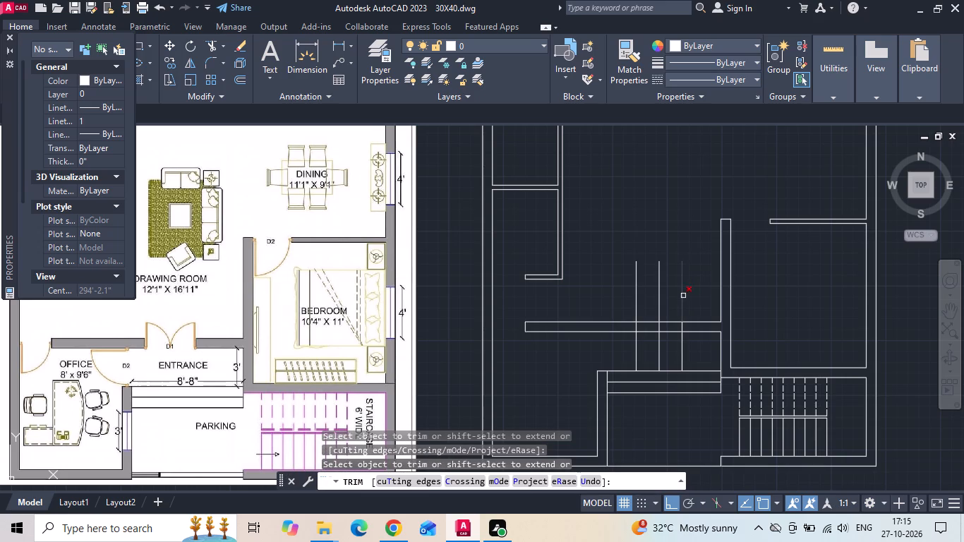
drag(688, 288, 603, 277)
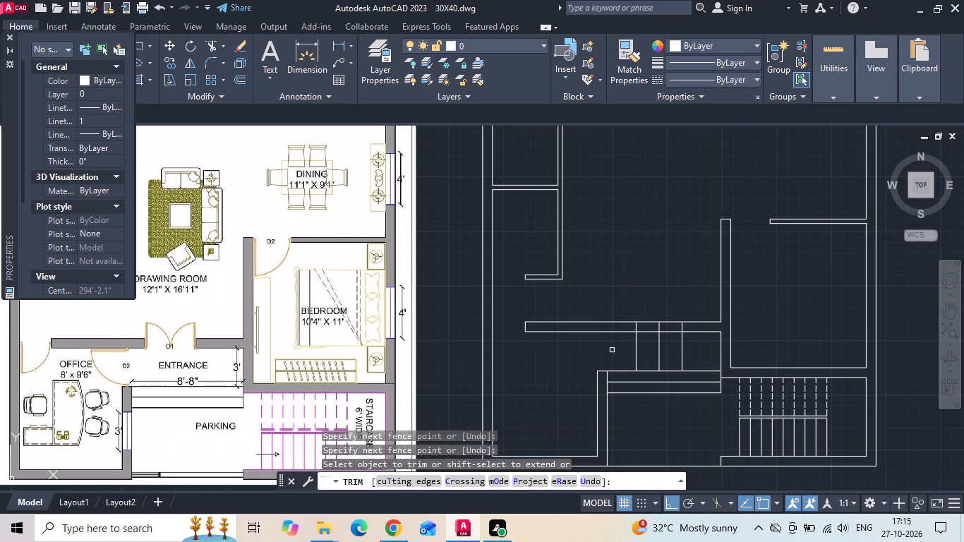
drag(633, 353, 644, 354)
drag(644, 354, 701, 351)
drag(675, 343, 661, 327)
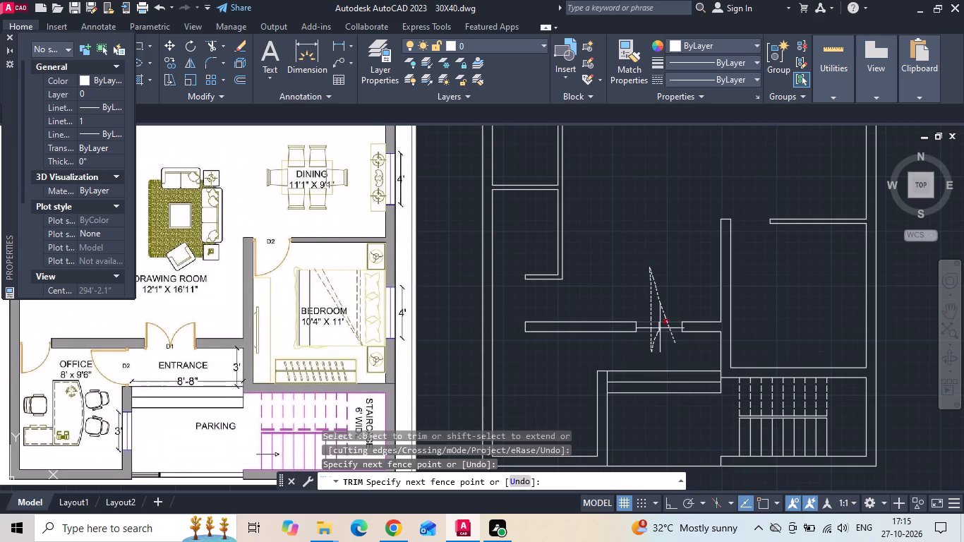
drag(661, 327, 661, 325)
key(Escape)
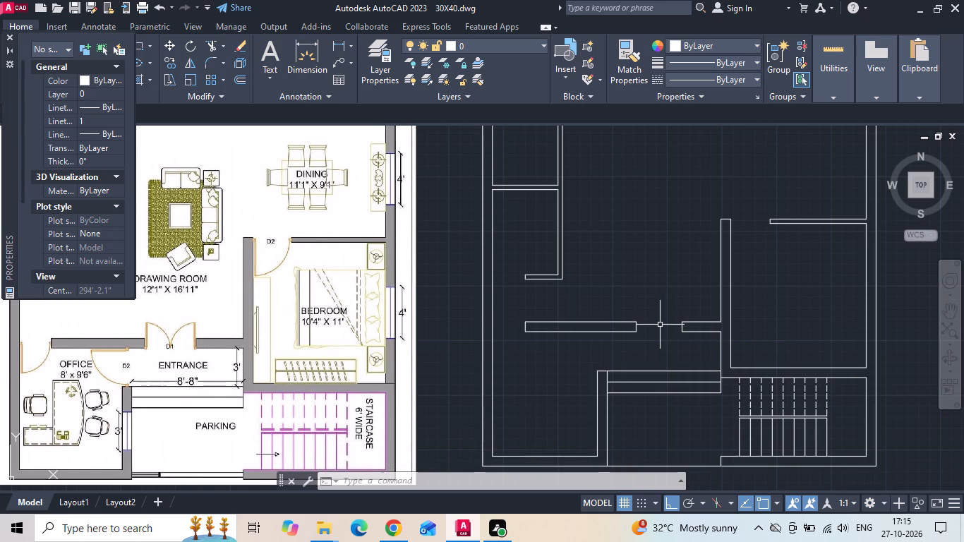
click(337, 47)
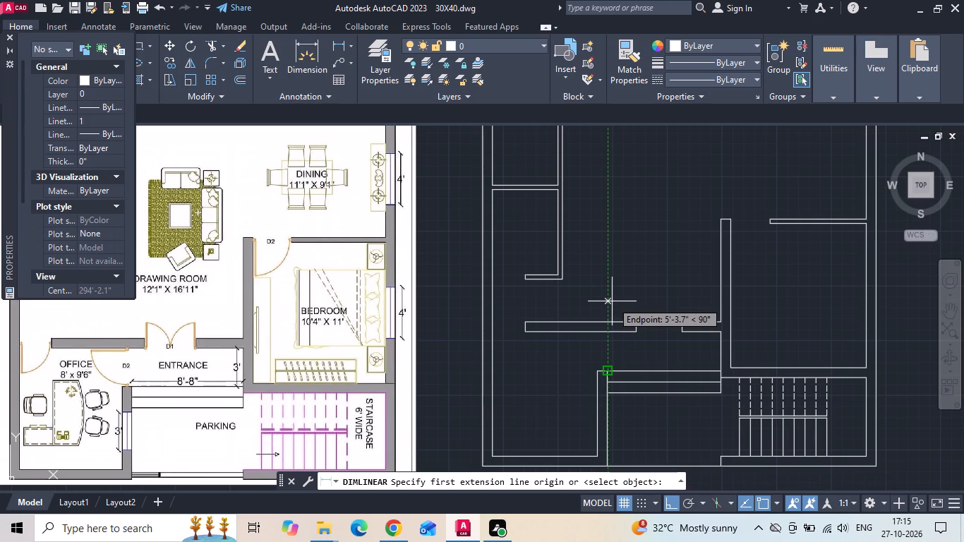
key(Escape)
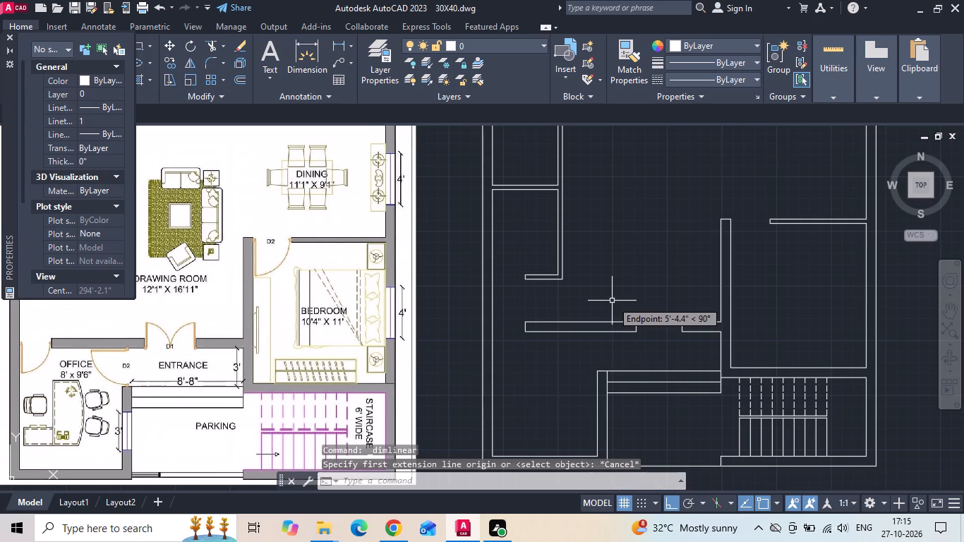
Draw a vertical line from the midpoint of the kitchen's inner wall line across the kitchen–dining wall.
scroll(663, 389, down, 1)
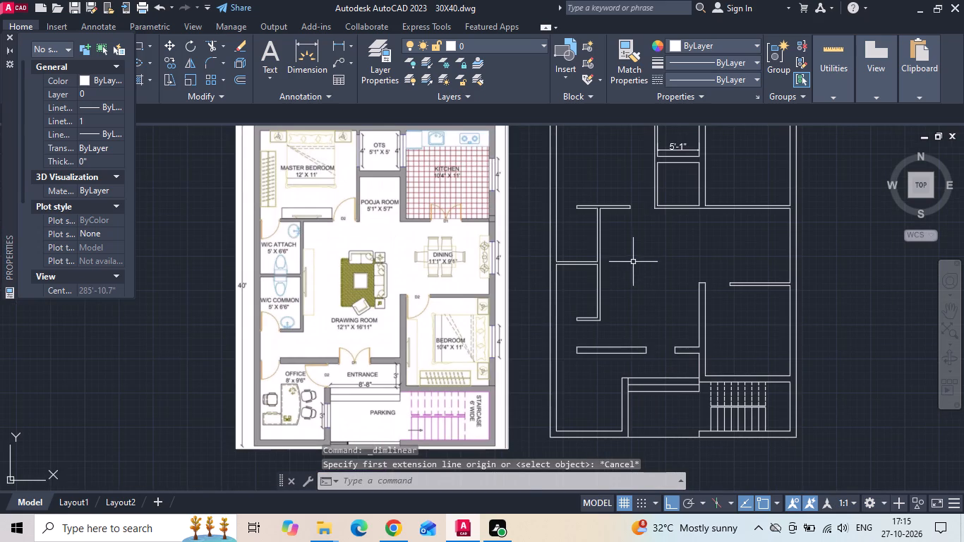
middle_drag(633, 279, 633, 349)
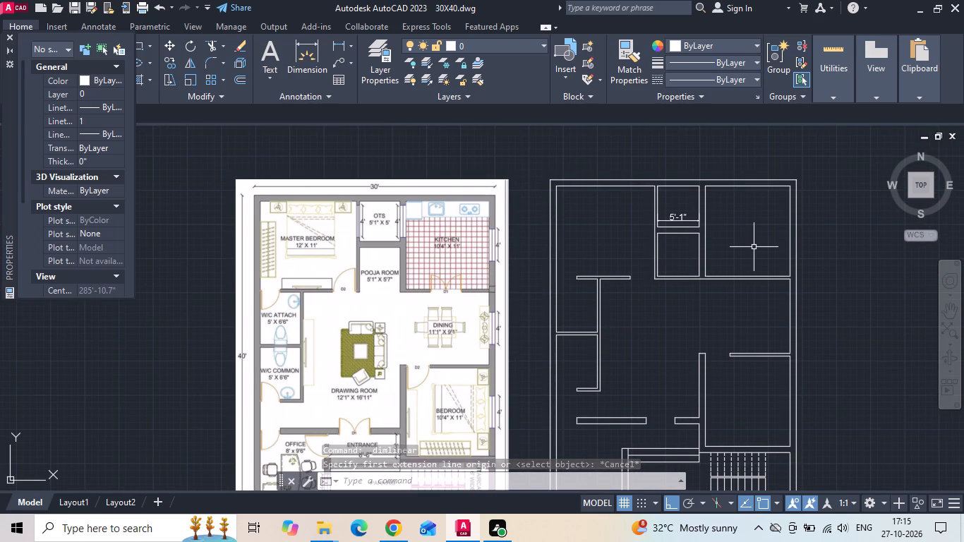
scroll(754, 247, up, 1)
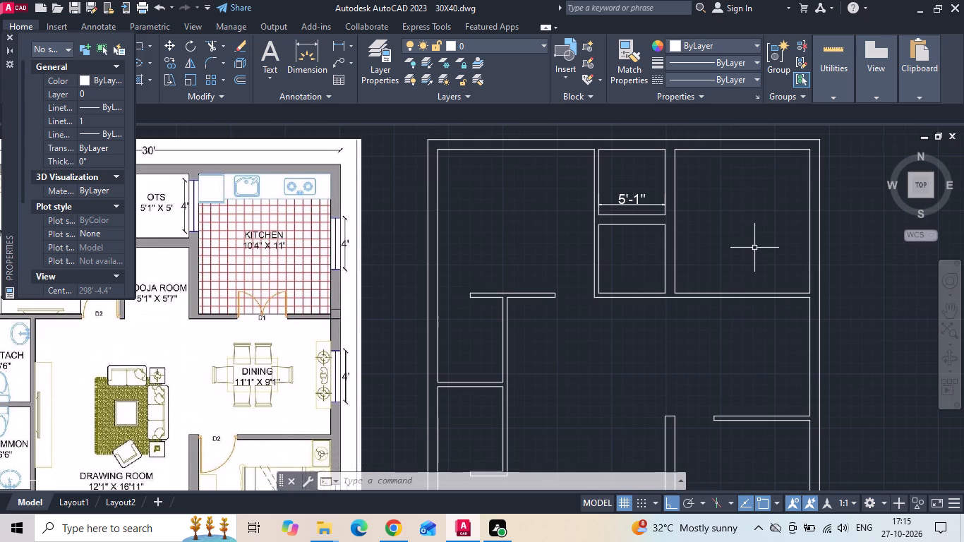
text(L)
key(space)
scroll(777, 284, up, 2)
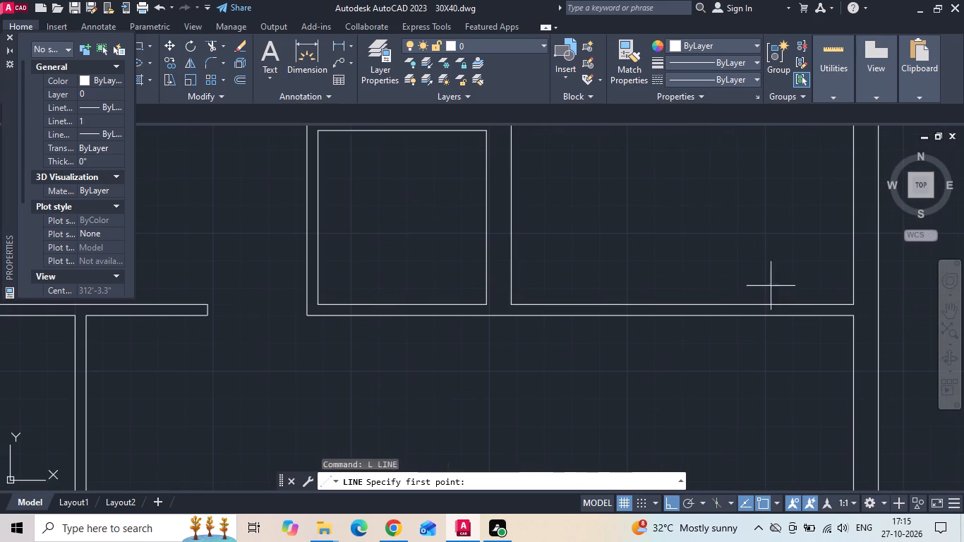
click(687, 302)
click(673, 373)
key(Escape)
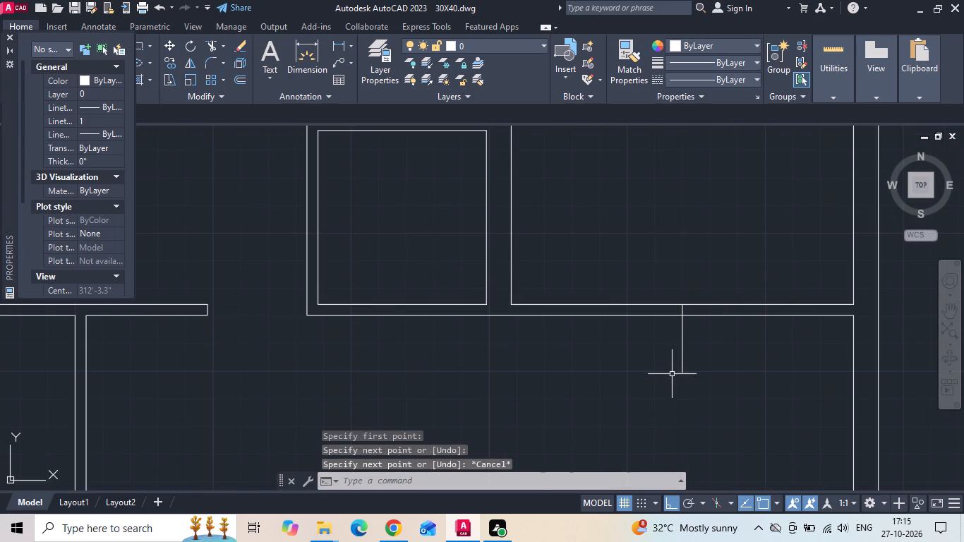
Offset the vertical line across the kitchen–dining wall by 1'9" to both sides.
text(O)
key(space)
text(1'9)
key(space)
drag(682, 333, 647, 336)
click(574, 338)
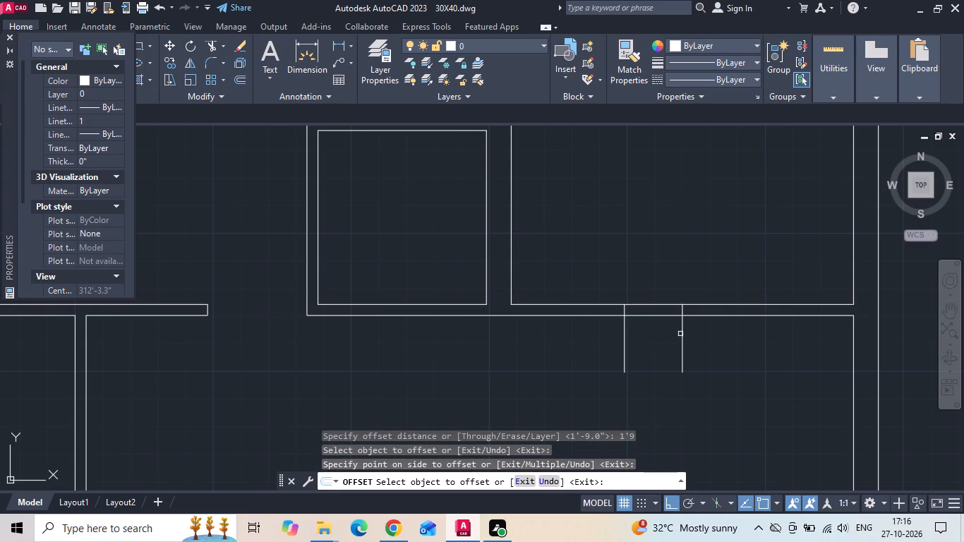
click(681, 330)
click(780, 327)
key(Escape)
Trim the guide lines and the wall between the offsets into the kitchen door opening, clearing the centre line too.
text(TR)
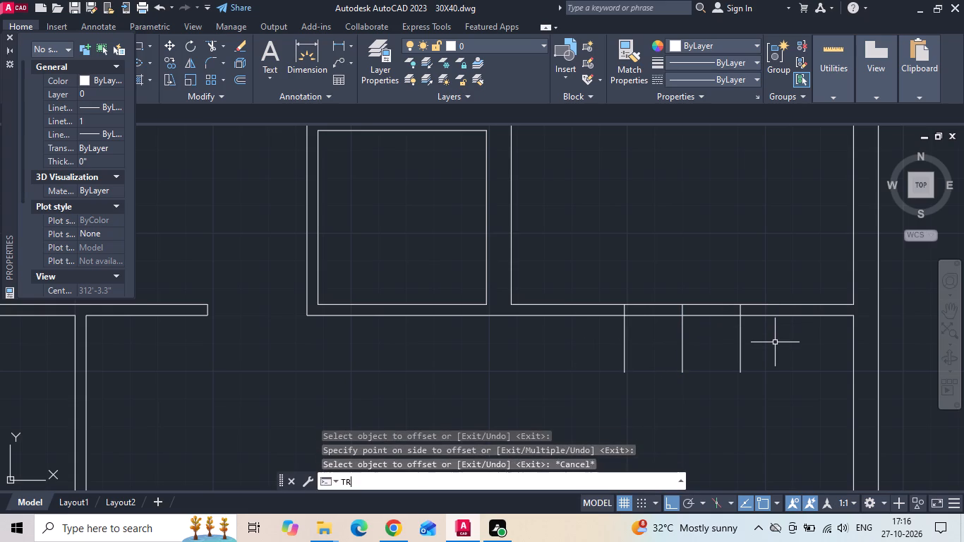
key(space)
key(space)
drag(772, 344, 579, 354)
drag(652, 295, 696, 294)
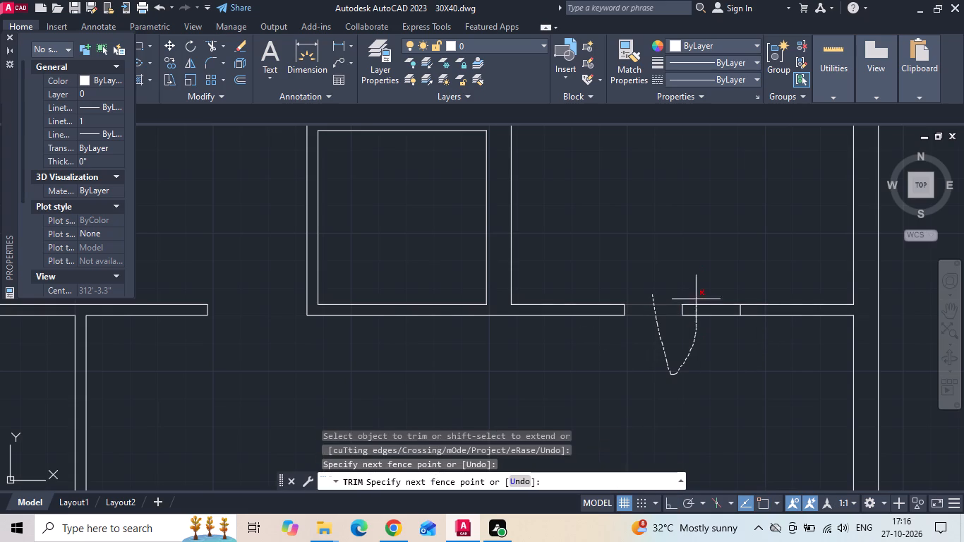
drag(696, 294, 684, 306)
click(683, 306)
click(682, 308)
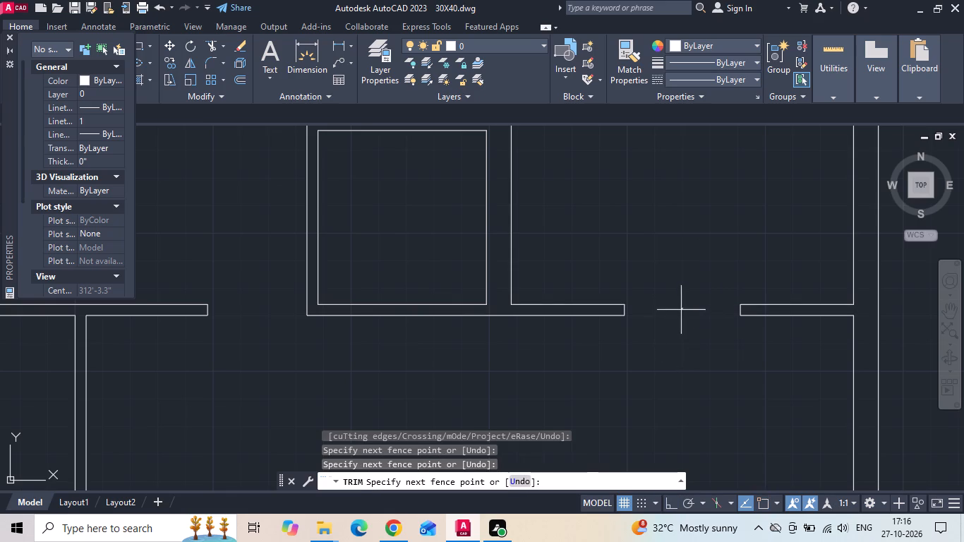
scroll(678, 334, down, 2)
click(677, 339)
key(Escape)
Save the house plan drawing.
key(ctrl+s)
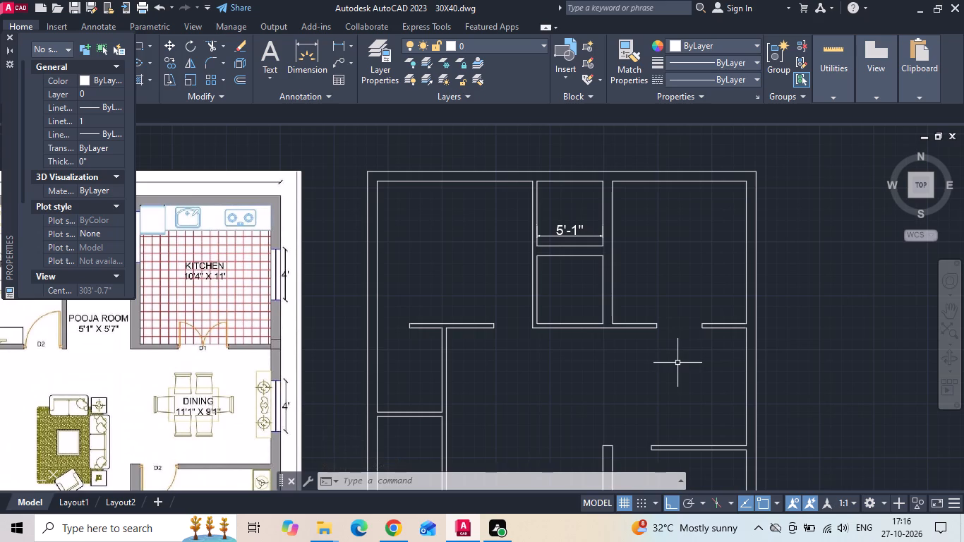
key(Escape)
Delete the 5'-1" dimension inside the OTS.
scroll(709, 307, down, 1)
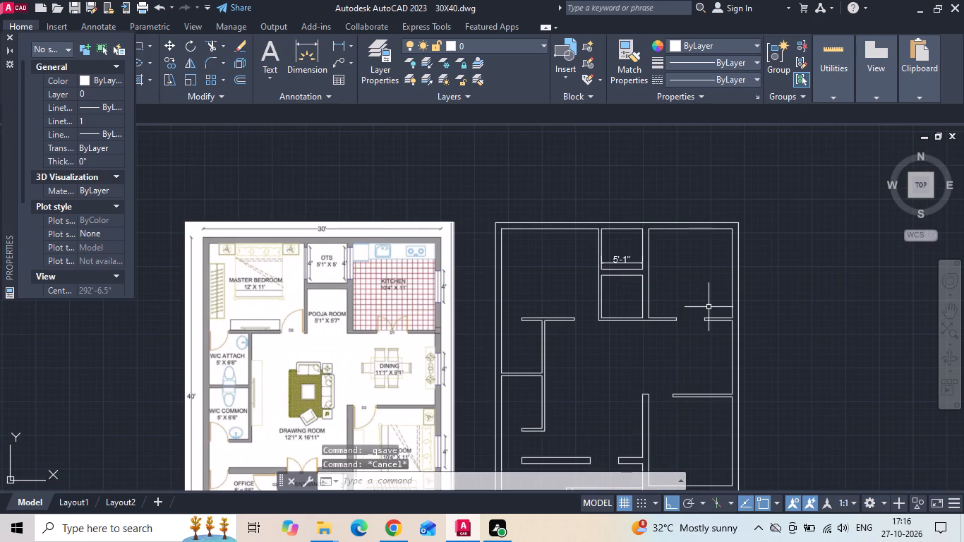
double_click(707, 307)
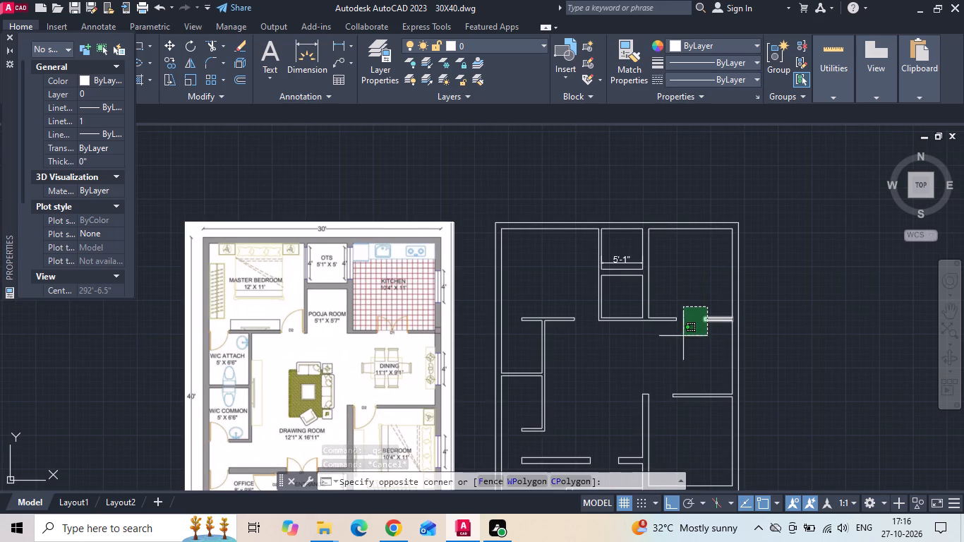
key(Escape)
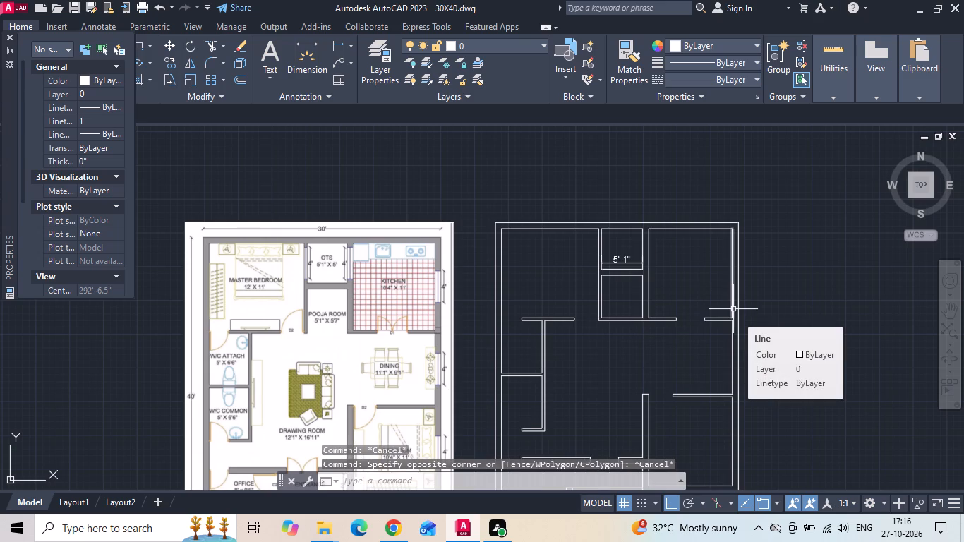
middle_drag(688, 325, 691, 234)
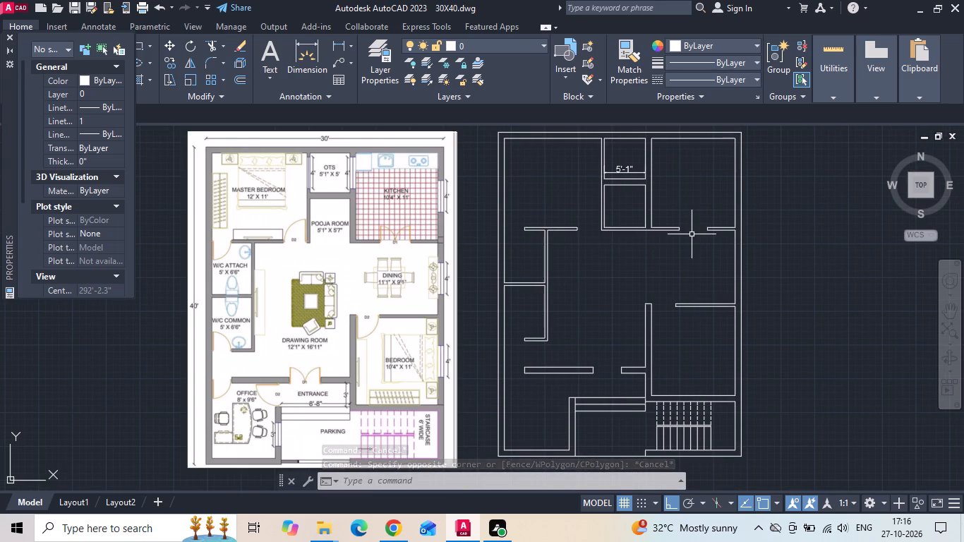
middle_drag(591, 170, 591, 254)
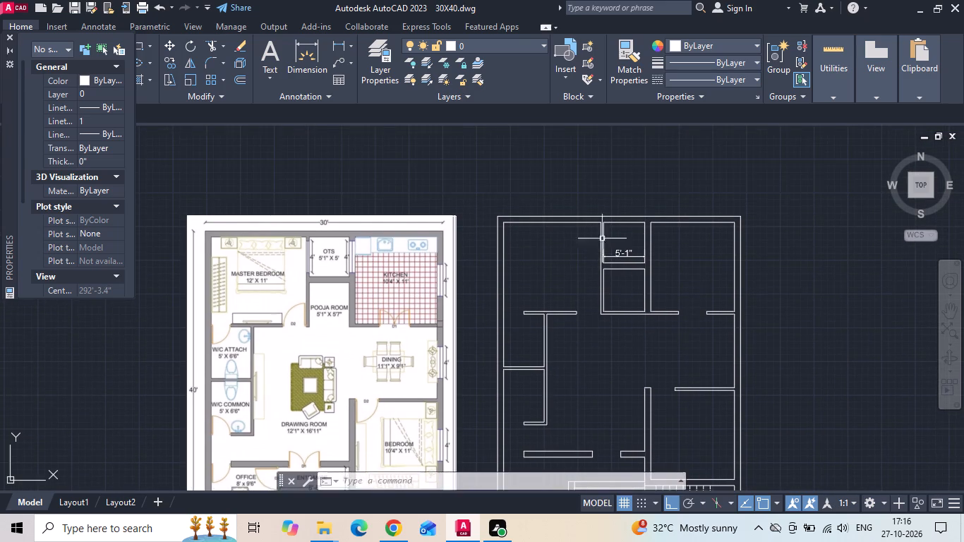
scroll(607, 234, up, 2)
click(656, 291)
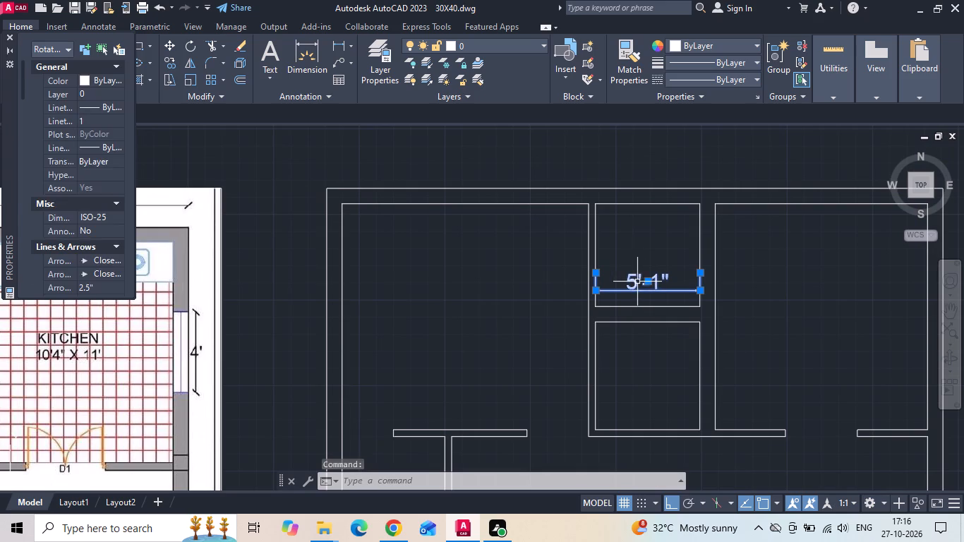
key(Delete)
Draw a horizontal line from the midpoint of the OTS's kitchen-side wall line across the OTS into the master bedroom.
middle_drag(636, 283, 781, 260)
scroll(781, 260, down, 1)
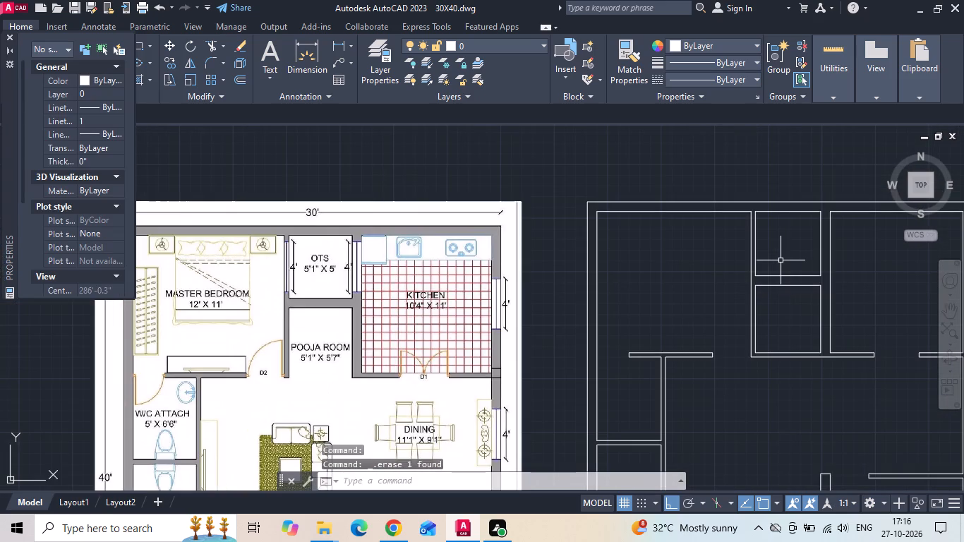
text(L)
key(space)
scroll(805, 243, up, 2)
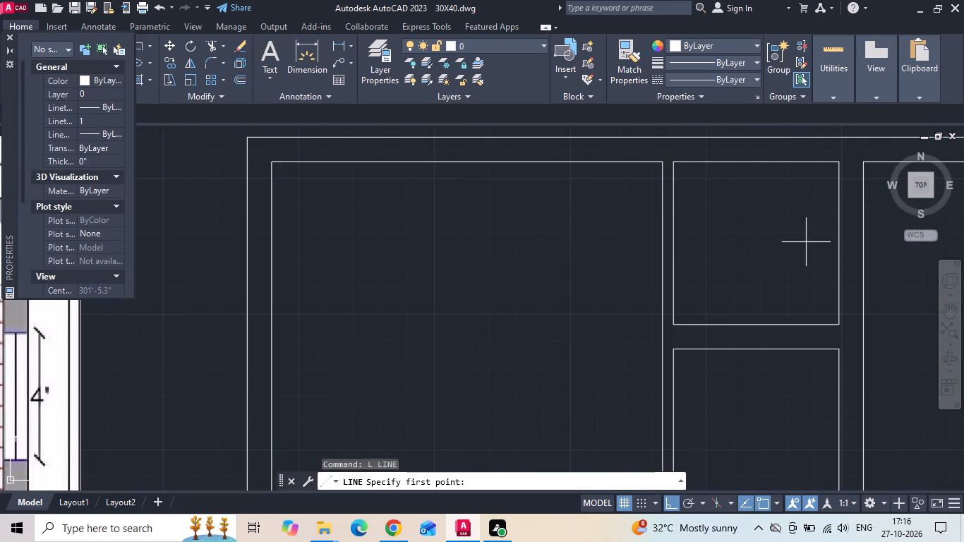
click(839, 245)
click(475, 253)
key(Escape)
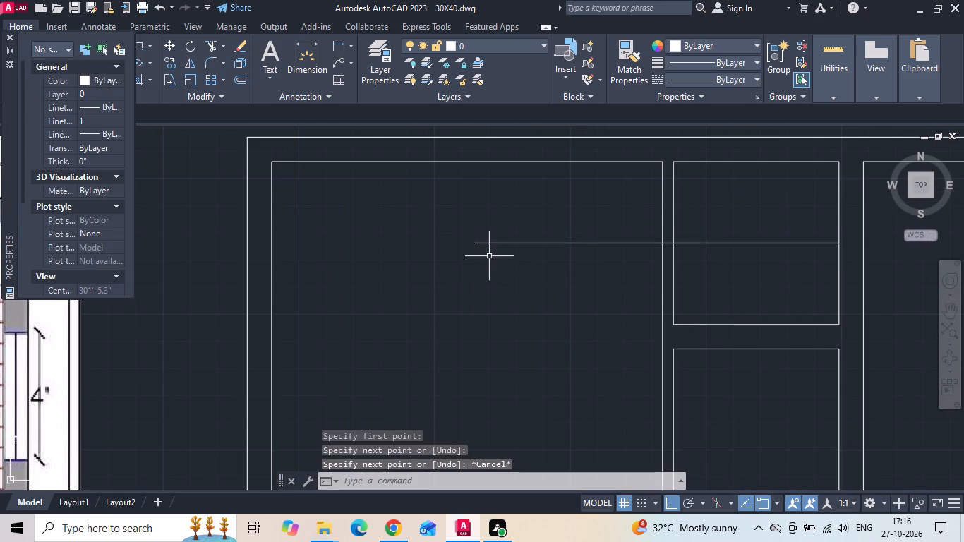
Offset the horizontal centre line through the OTS by 2' to both sides.
text(O 2')
key(Return)
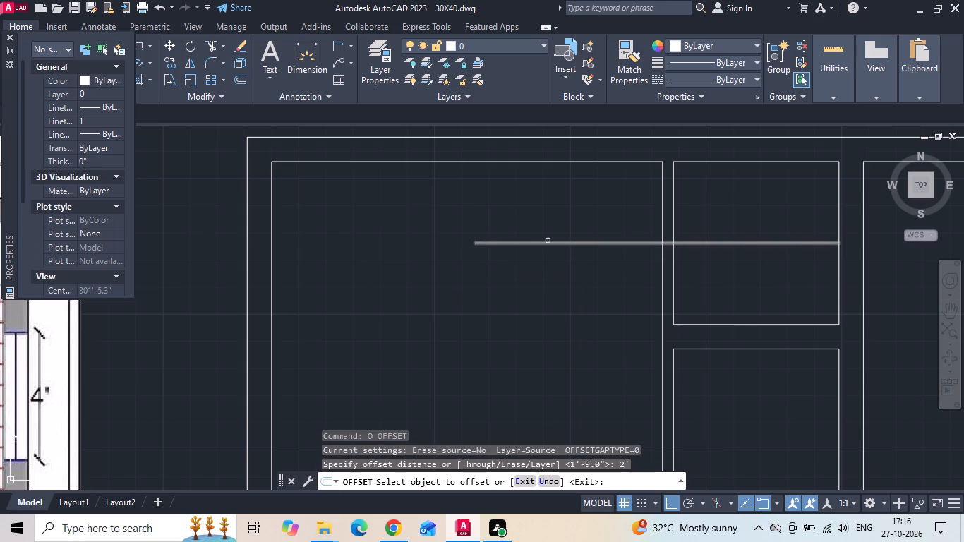
click(586, 241)
click(595, 243)
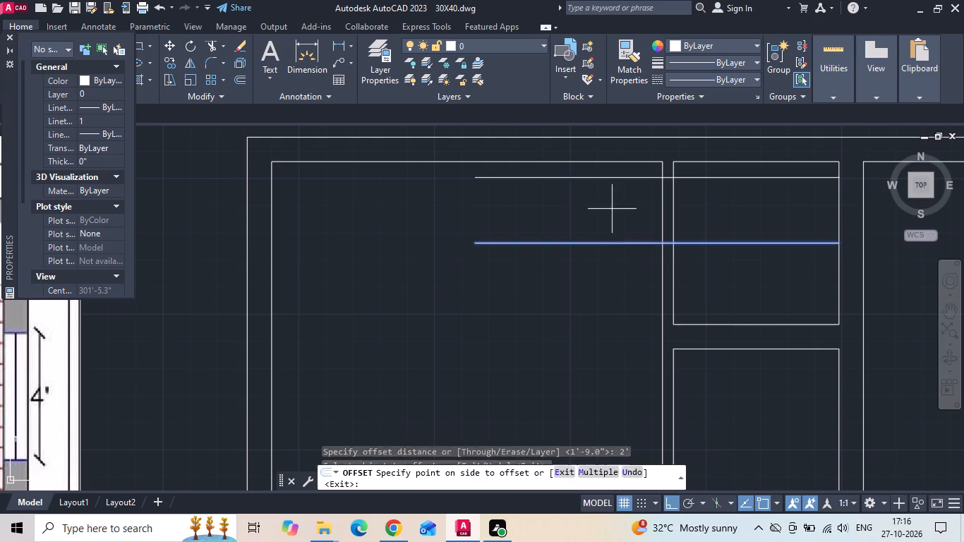
click(612, 208)
drag(615, 241, 613, 253)
click(597, 292)
middle_drag(591, 273, 486, 275)
key(Escape)
Extend the three horizontal guide lines across the wall between the OTS and kitchen to its kitchen face.
text(EX)
key(space)
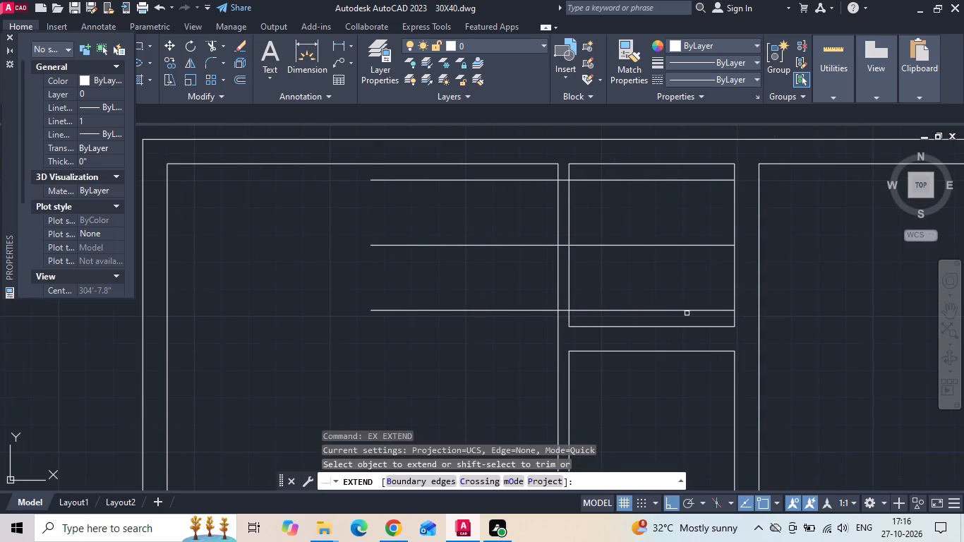
click(687, 316)
click(701, 176)
key(Escape)
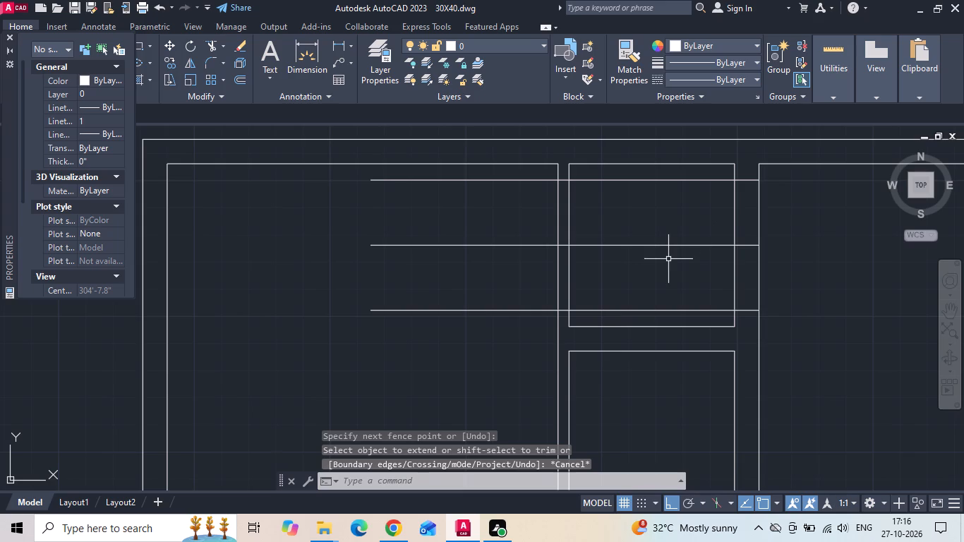
Trim the three guide lines' portions inside the master bedroom back to the OTS wall.
text(TR)
key(space)
key(space)
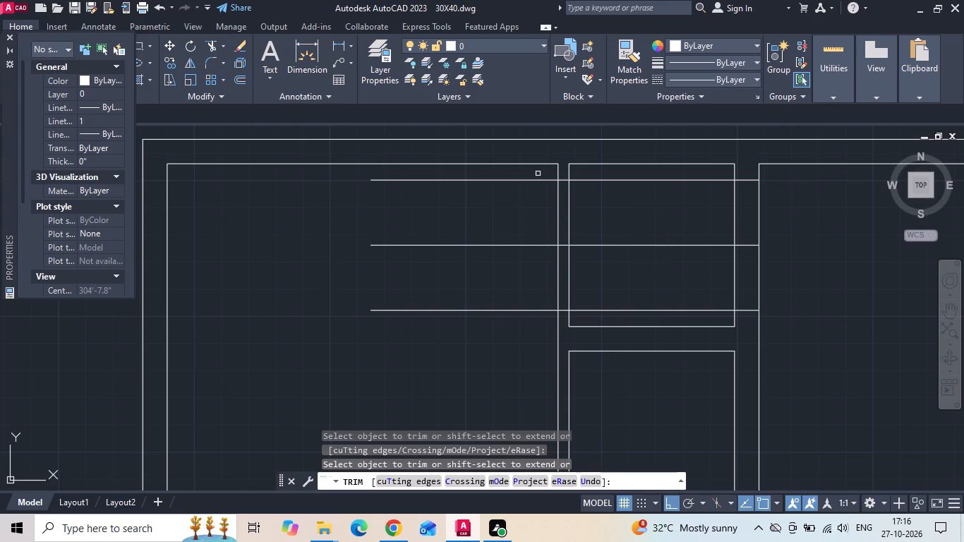
drag(538, 173, 533, 201)
drag(510, 361, 524, 223)
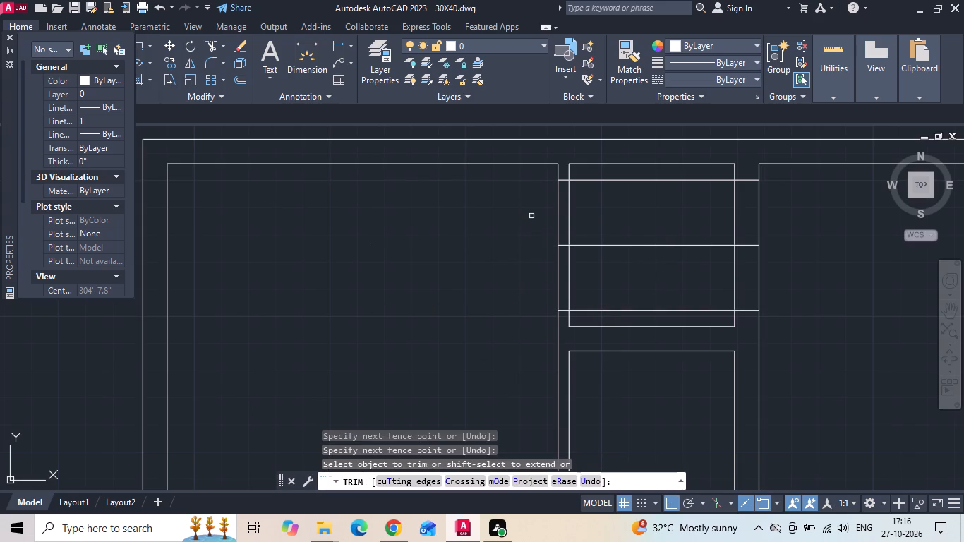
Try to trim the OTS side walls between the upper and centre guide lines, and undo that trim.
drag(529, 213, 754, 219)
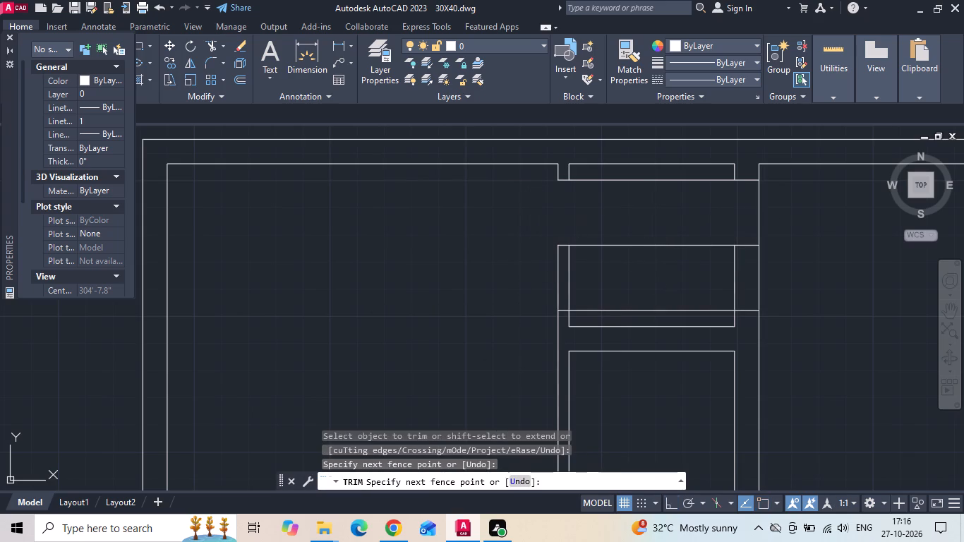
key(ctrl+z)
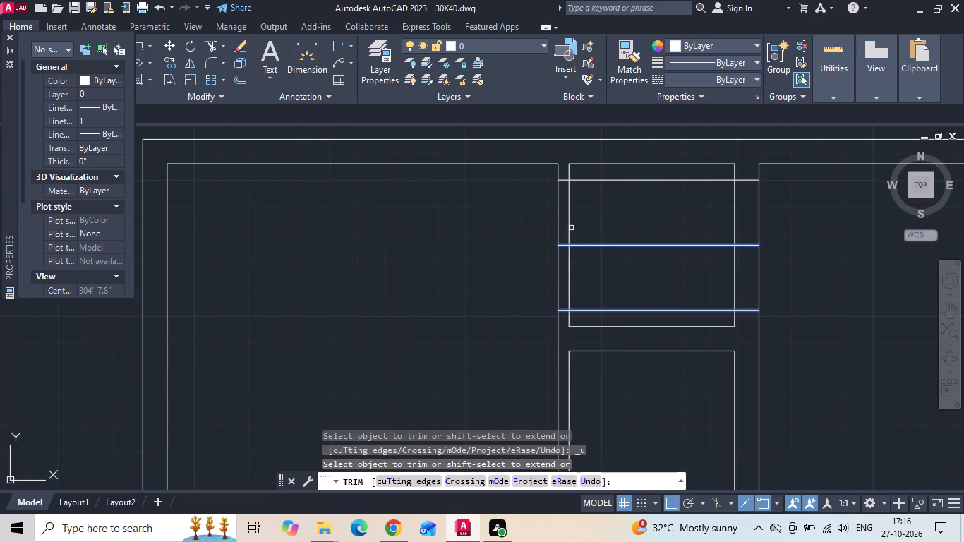
Trim the guide lines inside the OTS and the centre pieces within both side walls, leaving only the window end lines.
click(563, 244)
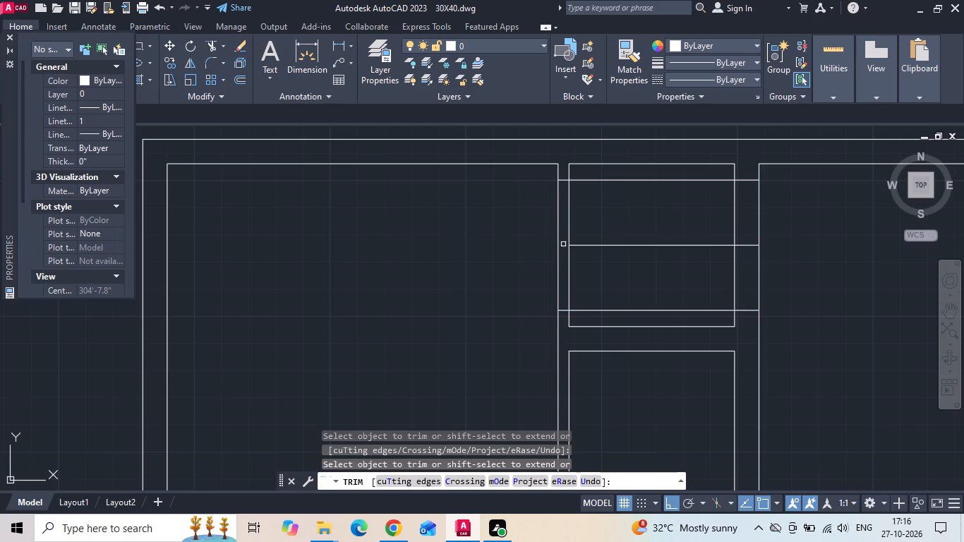
click(563, 309)
drag(613, 316, 613, 290)
key(ctrl+z)
key(ctrl+z)
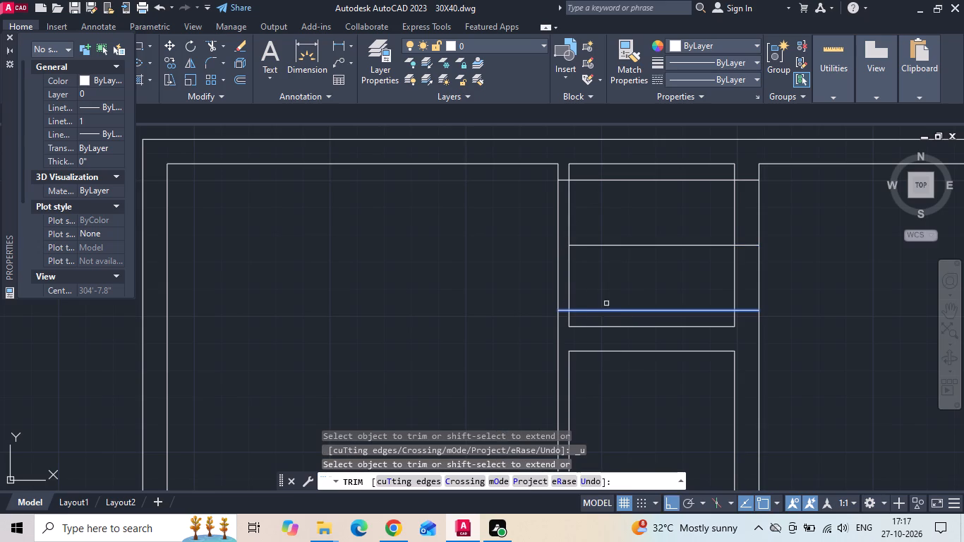
click(603, 316)
click(617, 176)
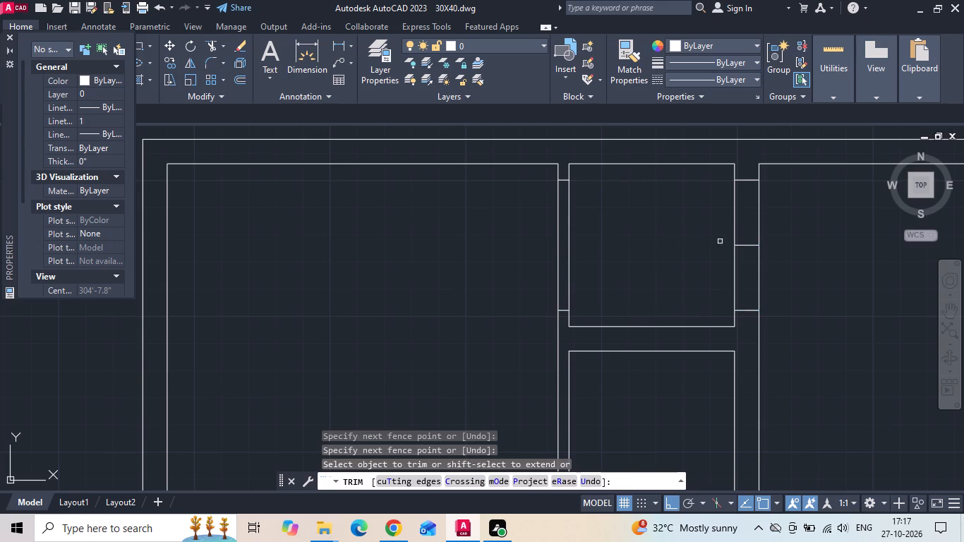
click(747, 247)
key(Escape)
Draw a horizontal line from the midpoint of the kitchen's outer wall inner face outward past the house.
scroll(661, 245, down, 3)
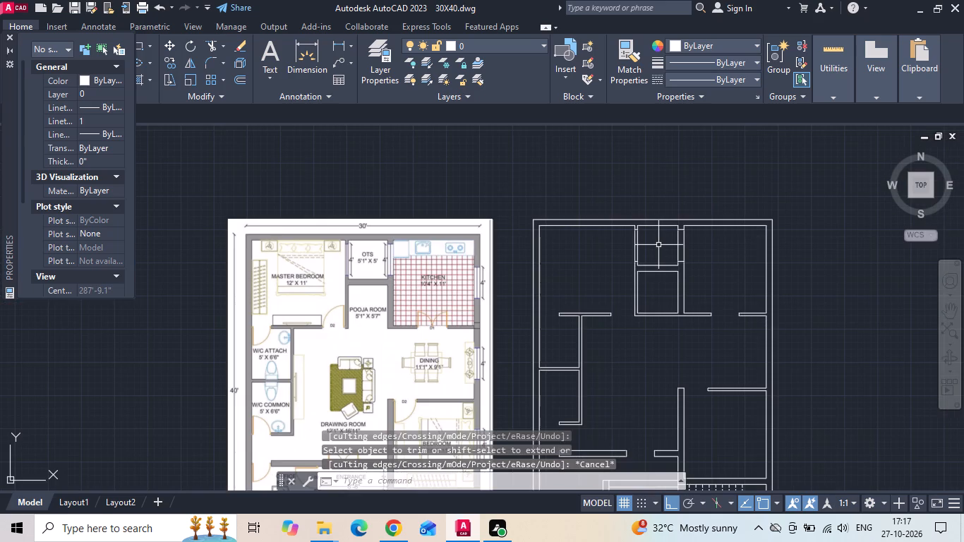
key(Escape)
middle_drag(651, 293, 640, 279)
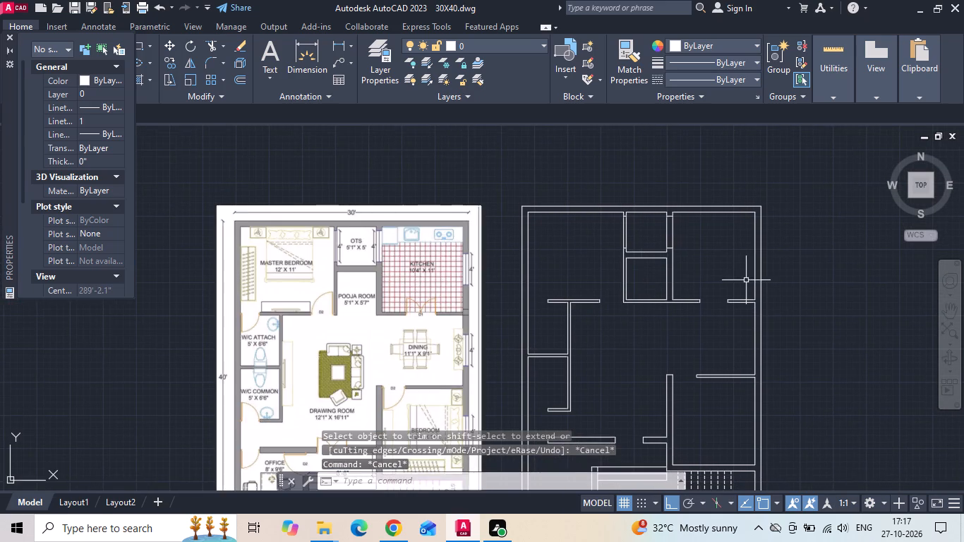
scroll(788, 280, up, 1)
key(l)
key(space)
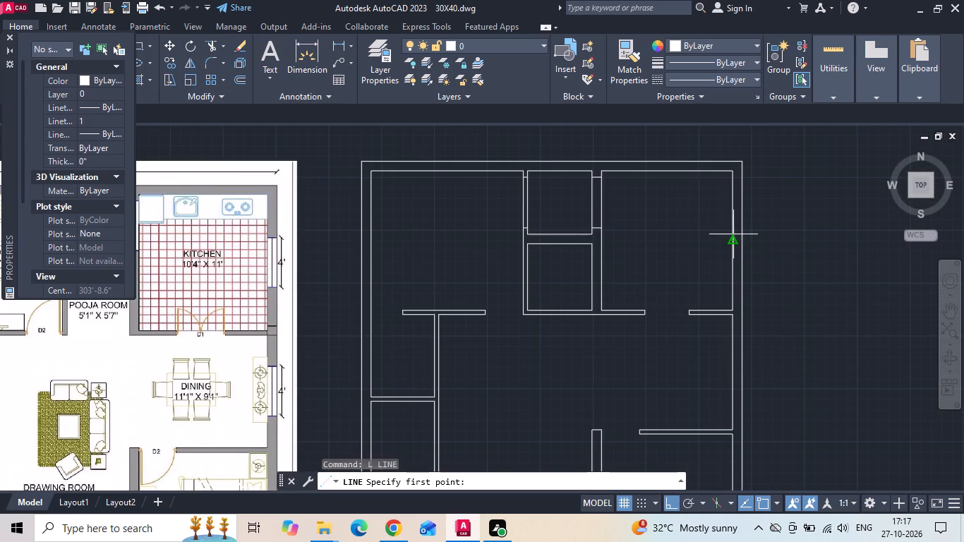
click(730, 244)
click(808, 236)
key(Escape)
middle_drag(801, 236, 692, 241)
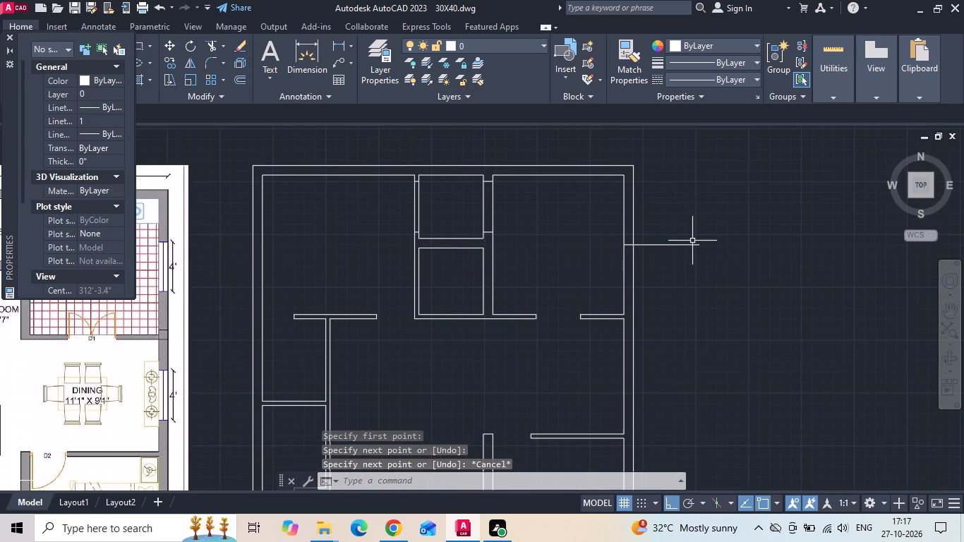
Offset the kitchen wall's horizontal guide line by 2' to both sides.
text(O)
key(space)
key(2)
key(apostrophe)
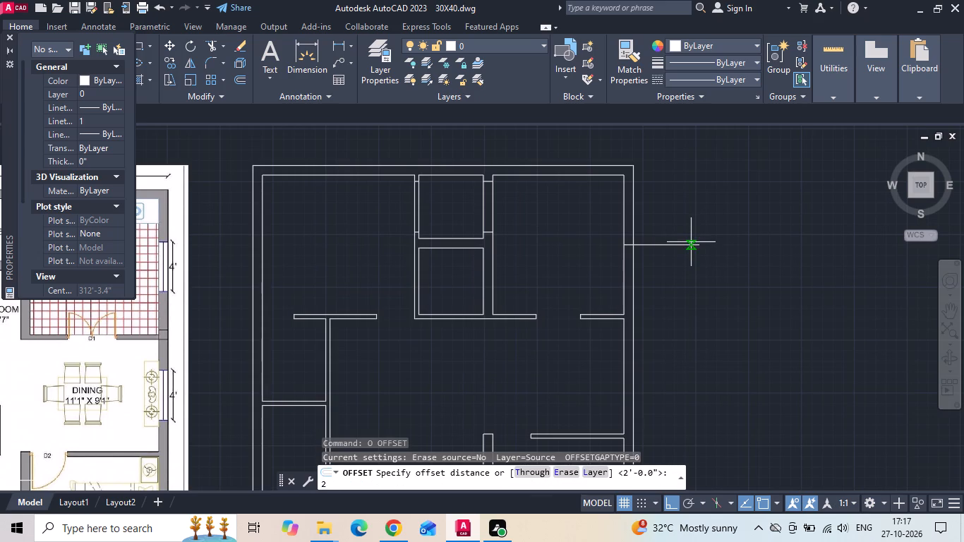
key(Return)
click(646, 246)
drag(654, 204, 654, 212)
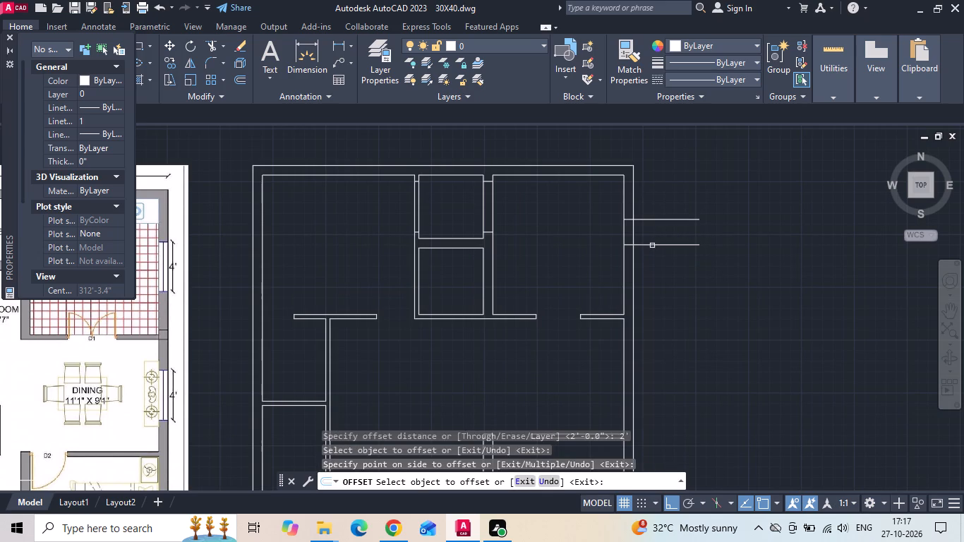
drag(652, 246, 652, 263)
click(652, 279)
key(Escape)
Trim the guide lines outside the kitchen wall and the centre piece within it, leaving the window's end lines.
text(TR)
key(space)
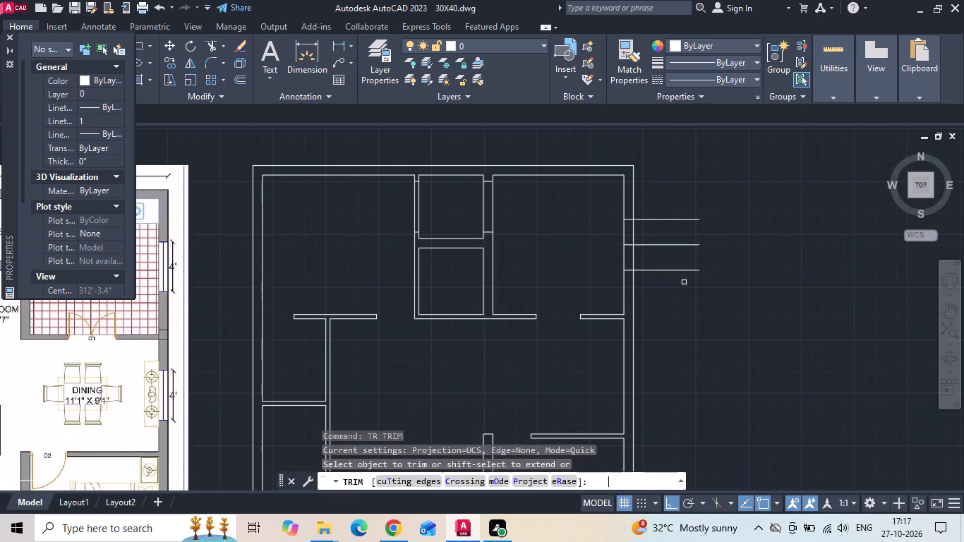
key(space)
drag(677, 290, 663, 200)
click(629, 244)
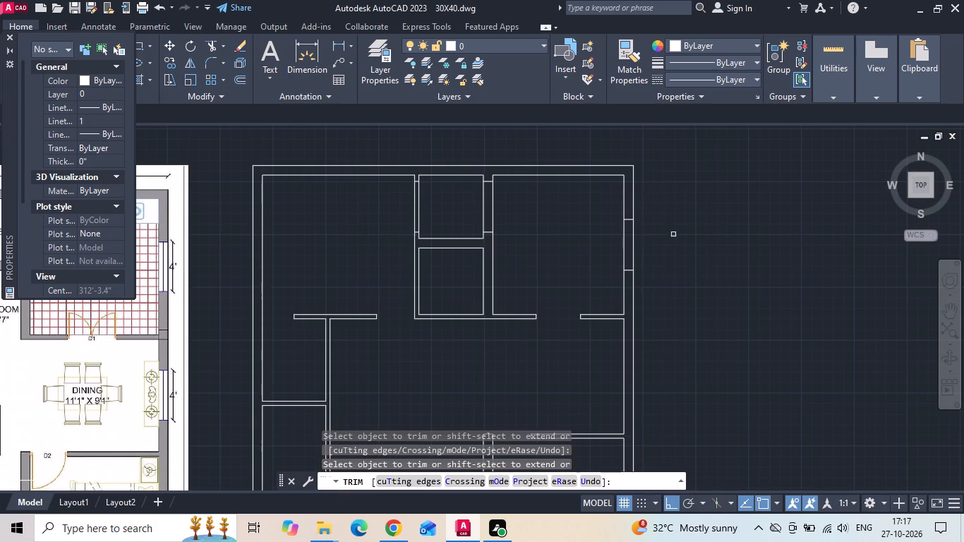
scroll(685, 232, down, 1)
key(Escape)
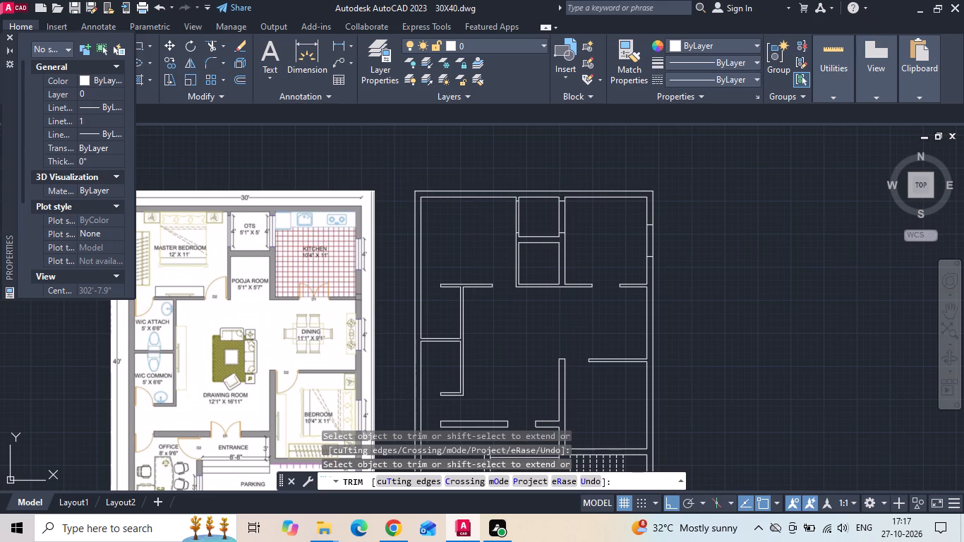
Draw the kitchen window's vertical glass line between the midpoints of its two end lines.
scroll(659, 235, up, 1)
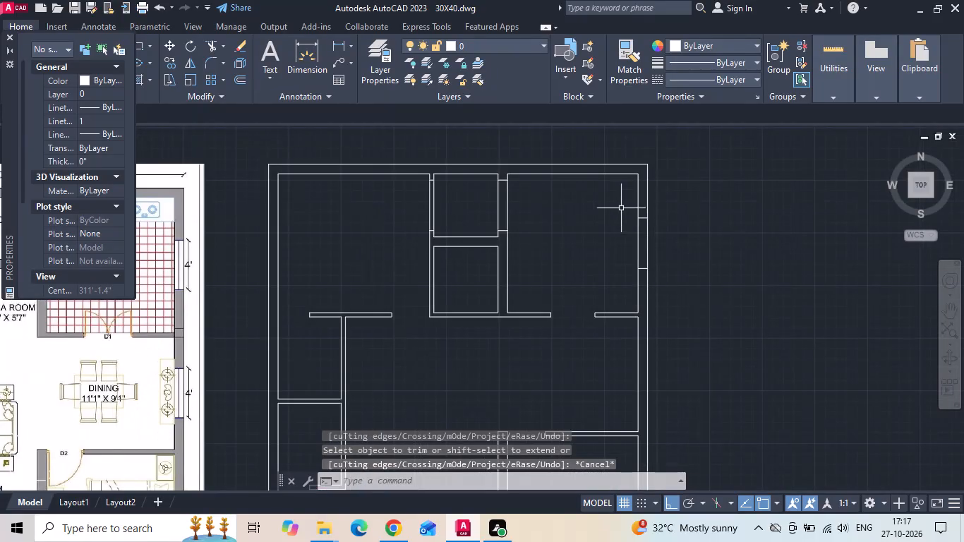
drag(621, 208, 629, 220)
key(Escape)
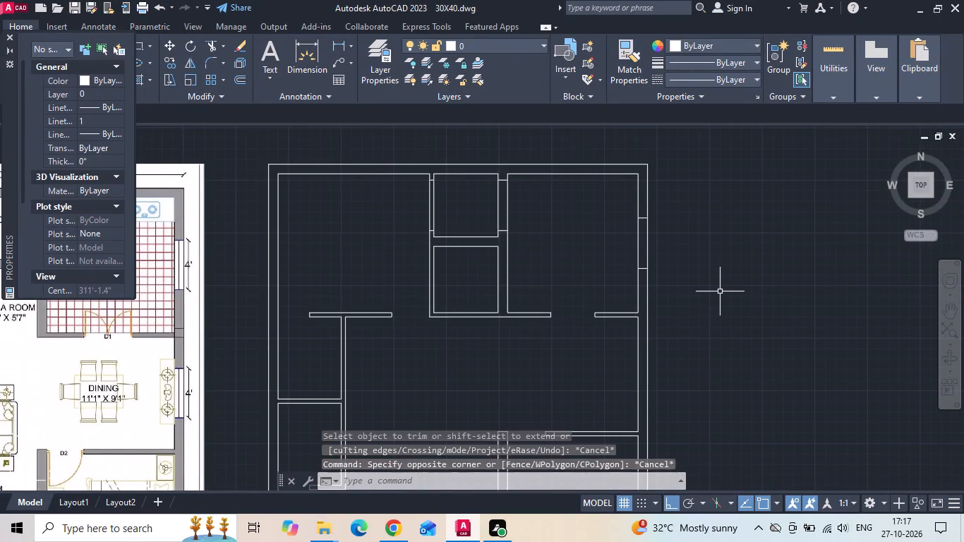
key(l)
key(space)
scroll(656, 258, up, 2)
click(620, 162)
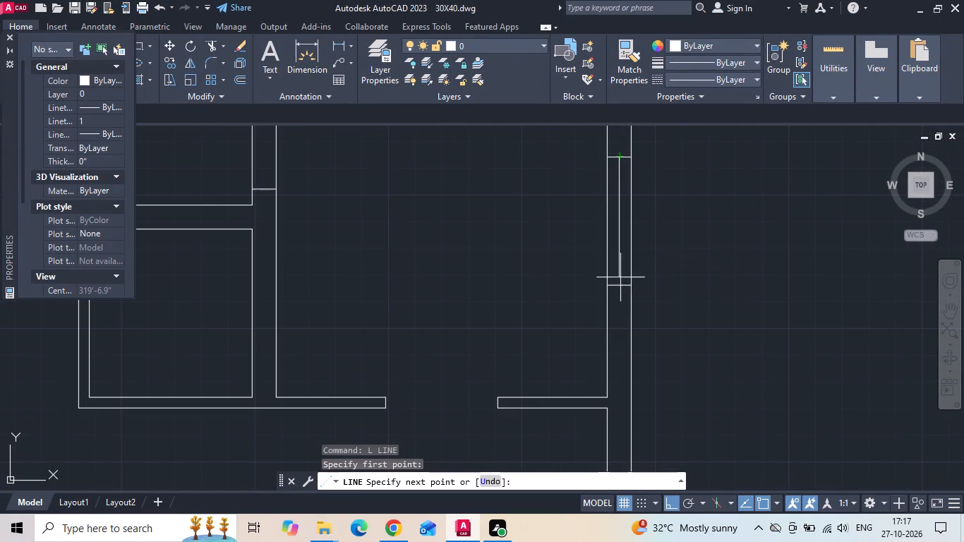
click(621, 284)
key(Escape)
Draw vertical glass lines between the end-line midpoints of both OTS windows, on the kitchen and master bedroom sides.
scroll(722, 327, down, 3)
scroll(604, 298, up, 1)
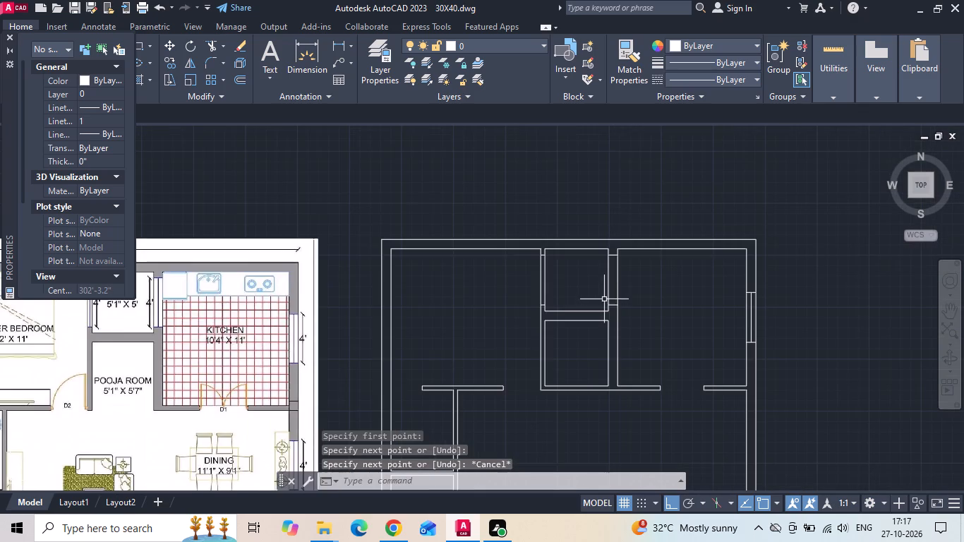
scroll(613, 298, up, 2)
key(space)
drag(613, 192, 612, 203)
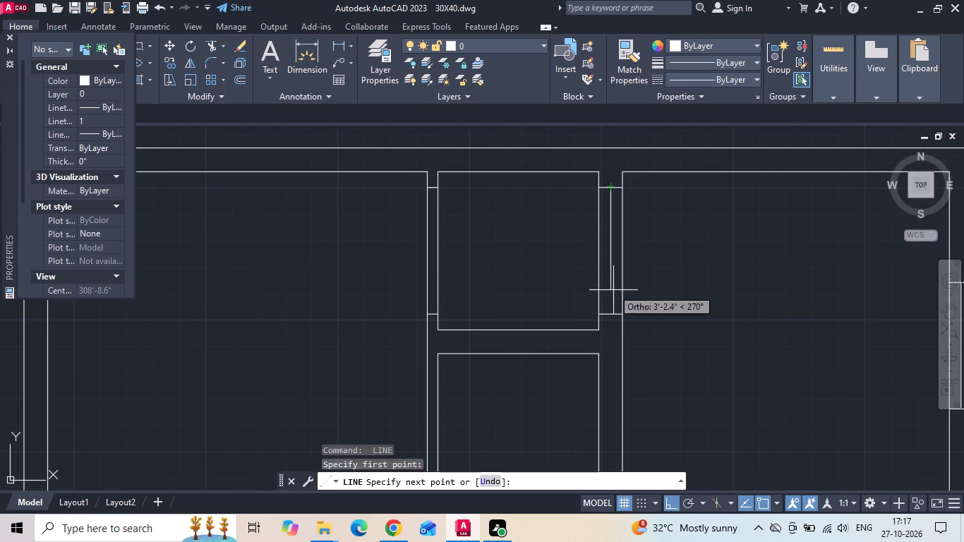
click(611, 315)
key(space)
key(space)
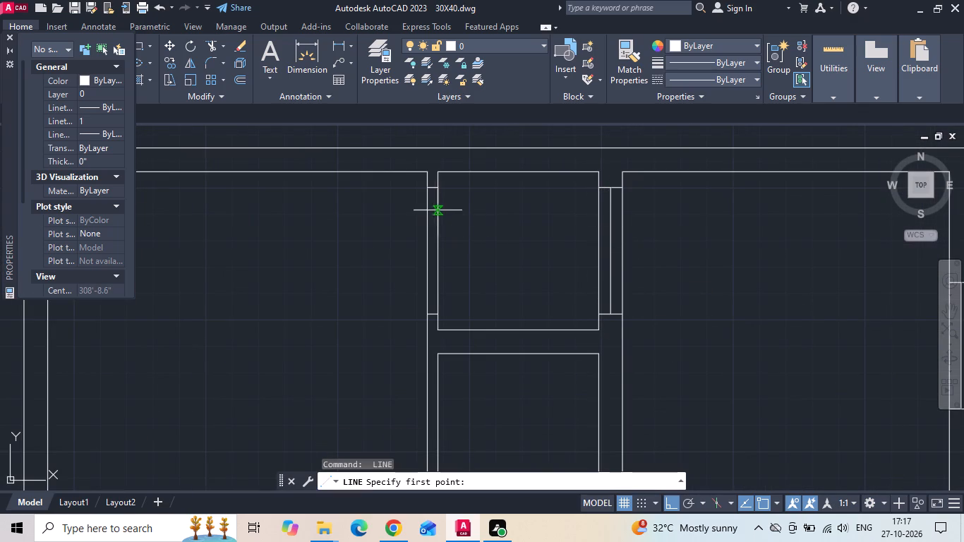
click(432, 188)
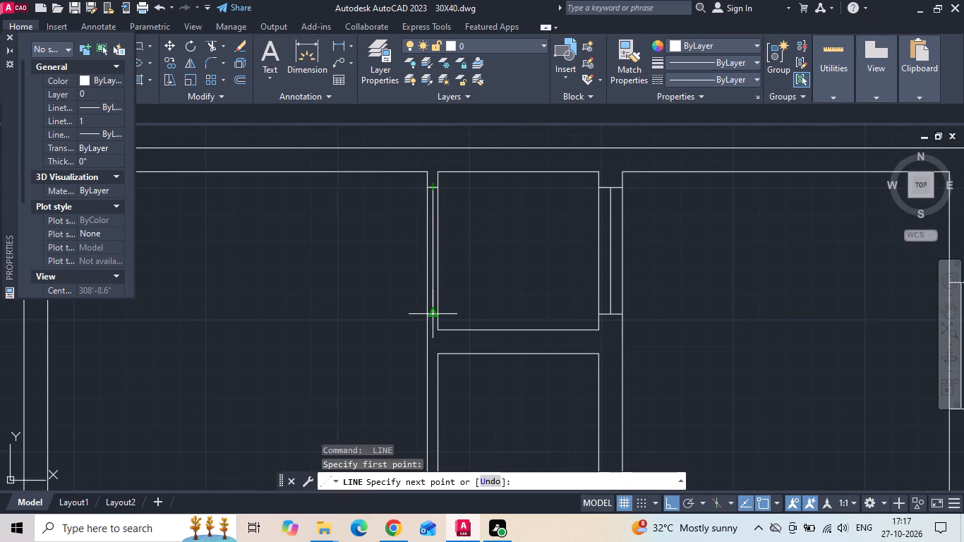
click(430, 314)
key(Escape)
Copy the kitchen window's three lines from its inner-face midpoint to the midpoint of the dining area's outer wall.
scroll(411, 211, down, 2)
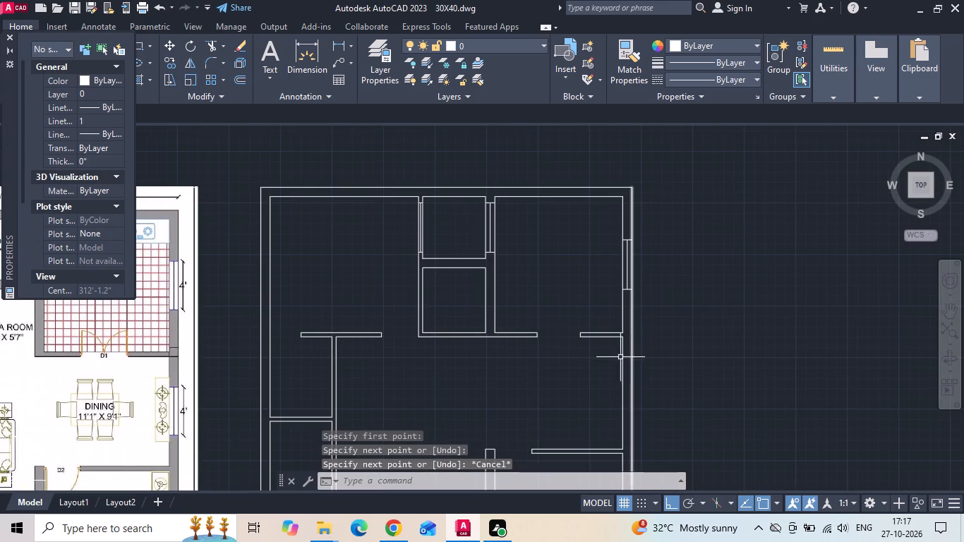
drag(589, 285, 596, 292)
key(Escape)
drag(596, 308, 623, 291)
click(690, 232)
right_click(690, 231)
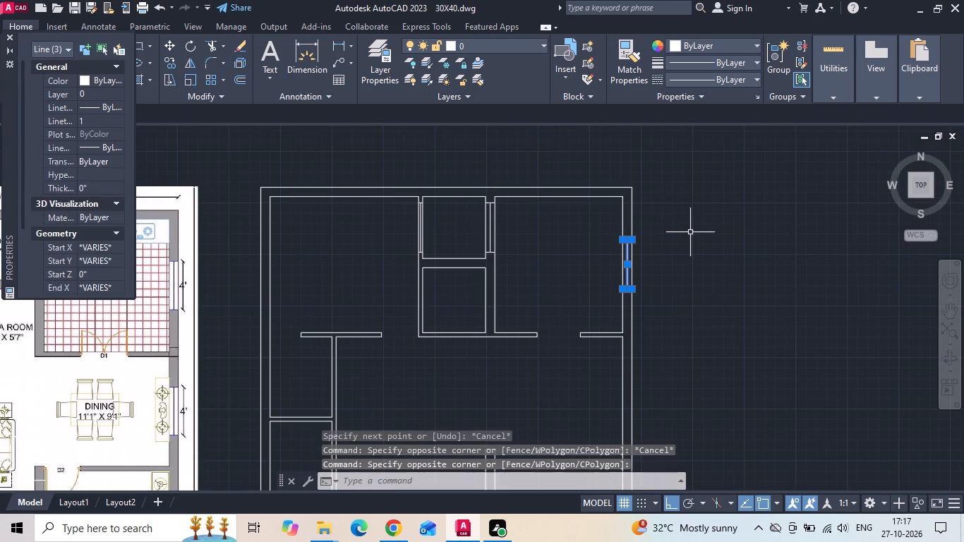
click(702, 289)
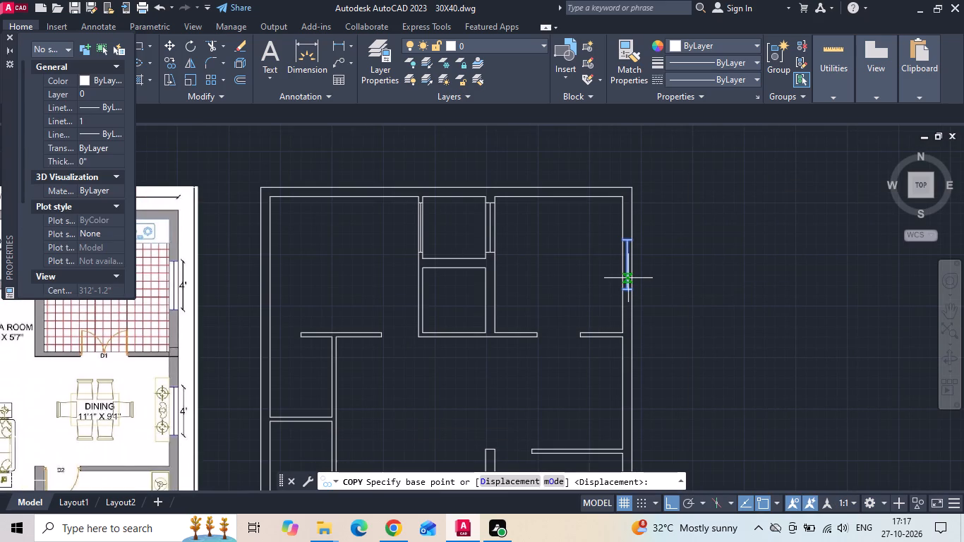
scroll(629, 287, up, 1)
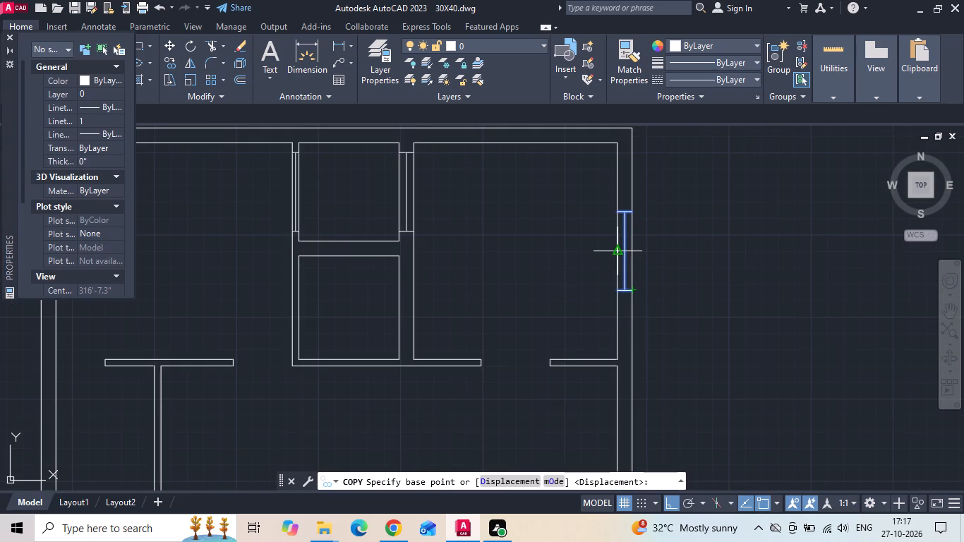
click(617, 252)
scroll(617, 252, down, 2)
scroll(617, 346, up, 2)
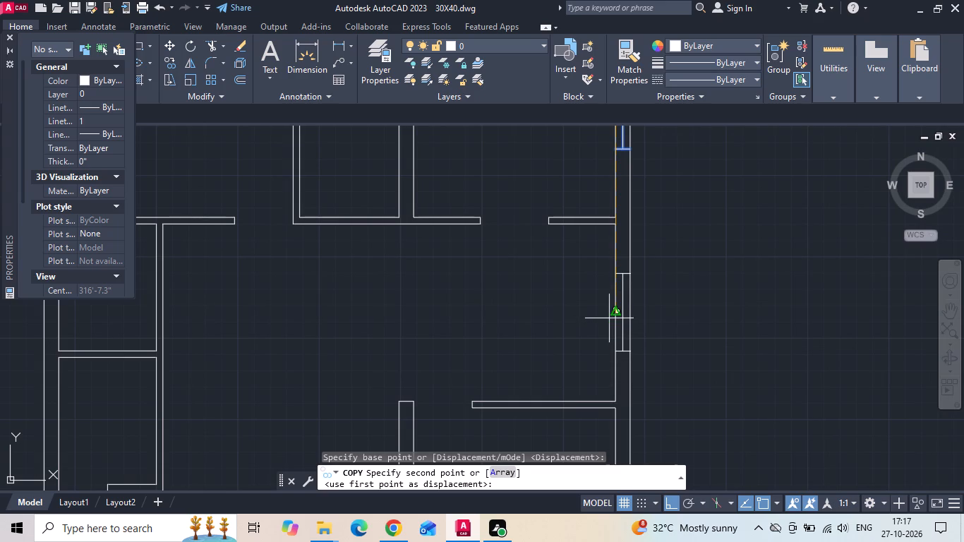
click(612, 312)
scroll(687, 270, down, 2)
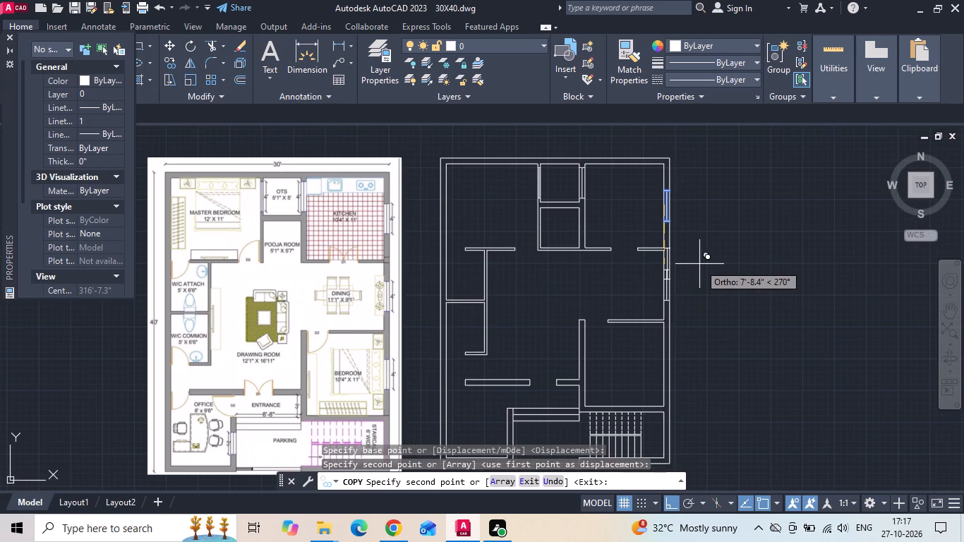
Place further copies of the window lines at the midpoints of the bedroom's outer wall and the office wall facing the parking.
scroll(677, 398, up, 2)
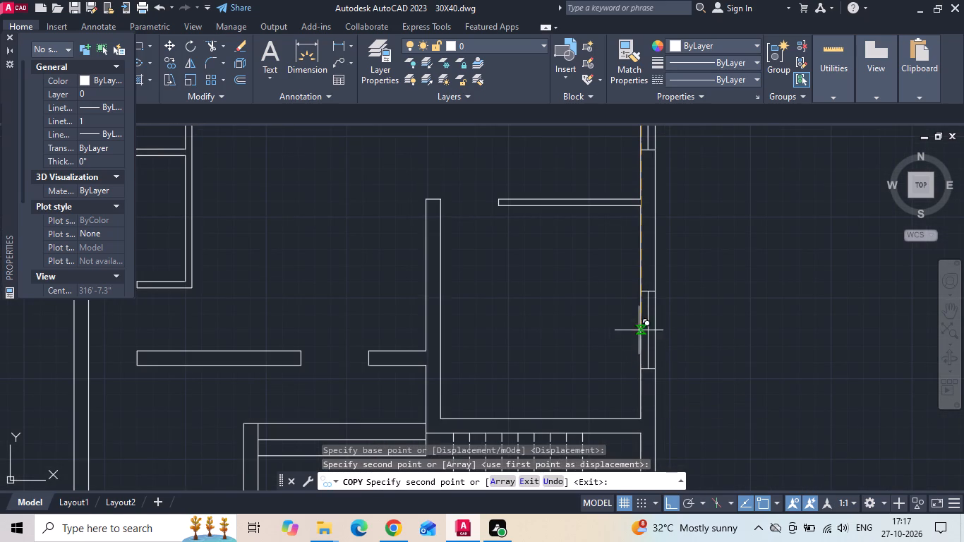
click(639, 311)
scroll(714, 297, down, 2)
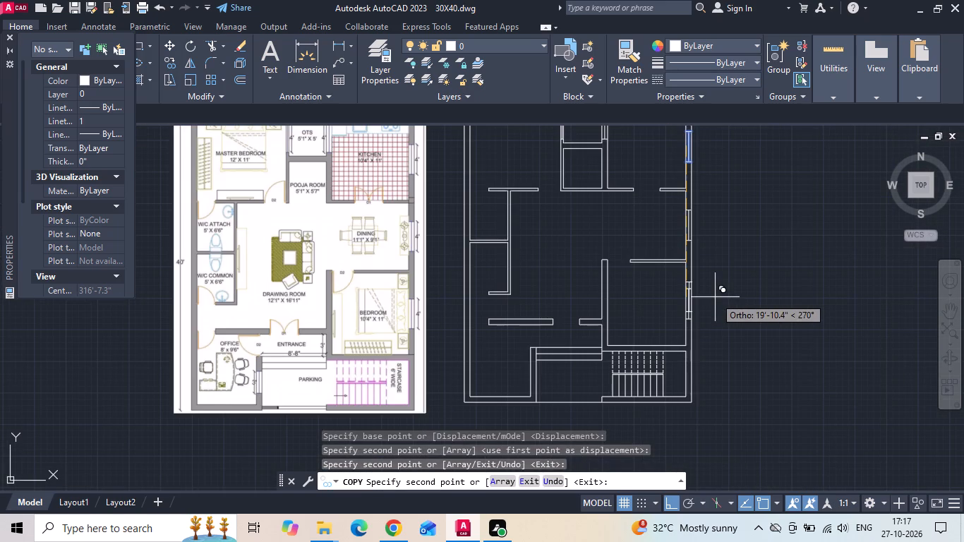
scroll(524, 396, up, 2)
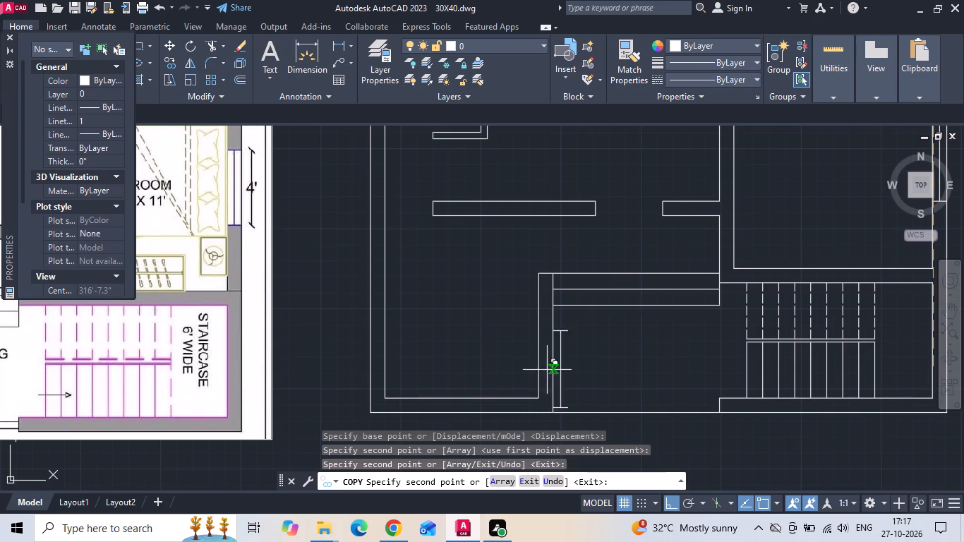
click(538, 339)
key(Escape)
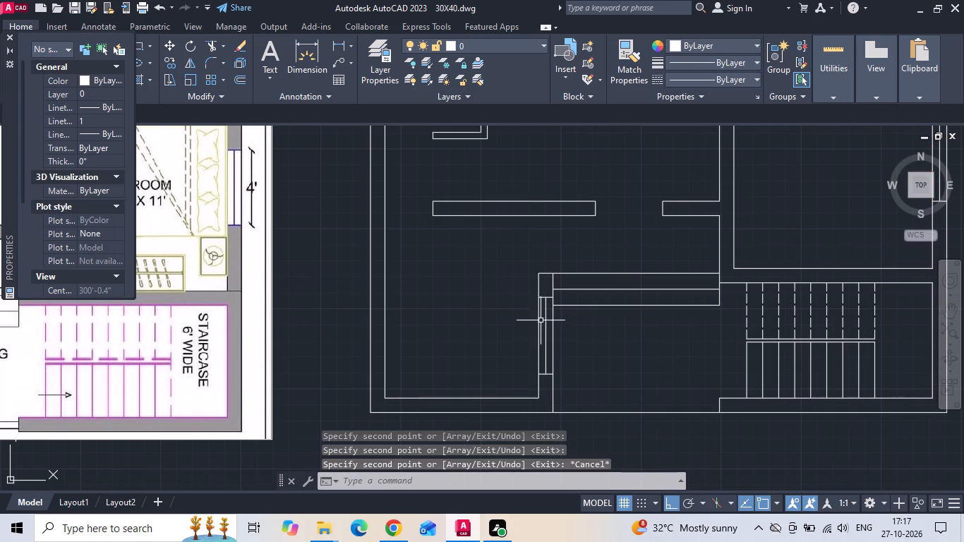
Move the office window's upper end line 6" down and its lower end line 6" up.
scroll(544, 310, up, 2)
click(555, 283)
right_click(545, 247)
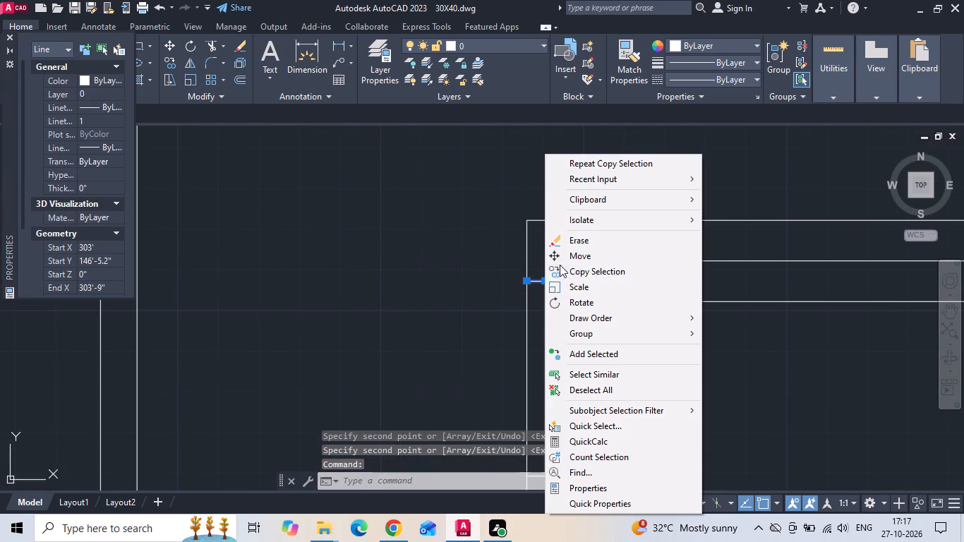
click(572, 257)
middle_drag(622, 376, 595, 312)
drag(675, 320, 668, 356)
text(6)
key(space)
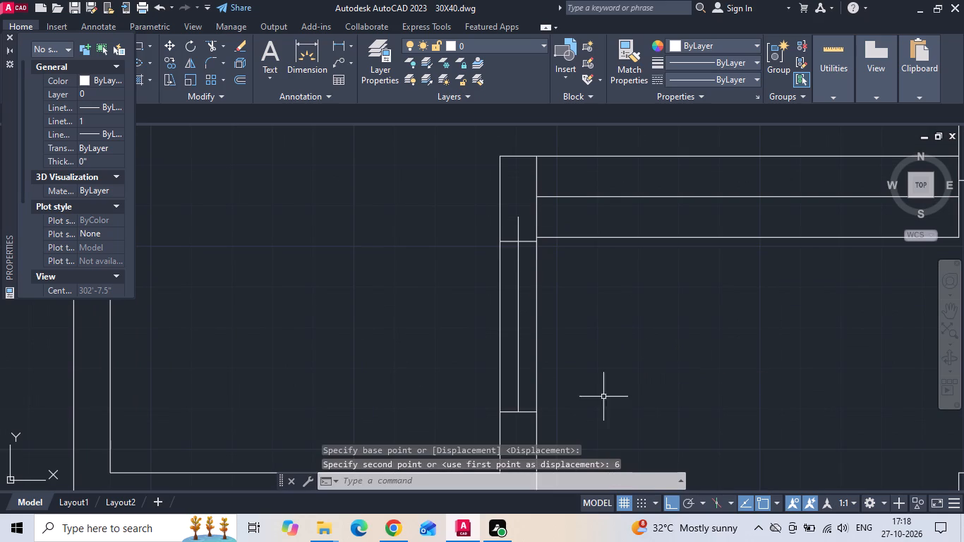
click(531, 413)
right_click(589, 364)
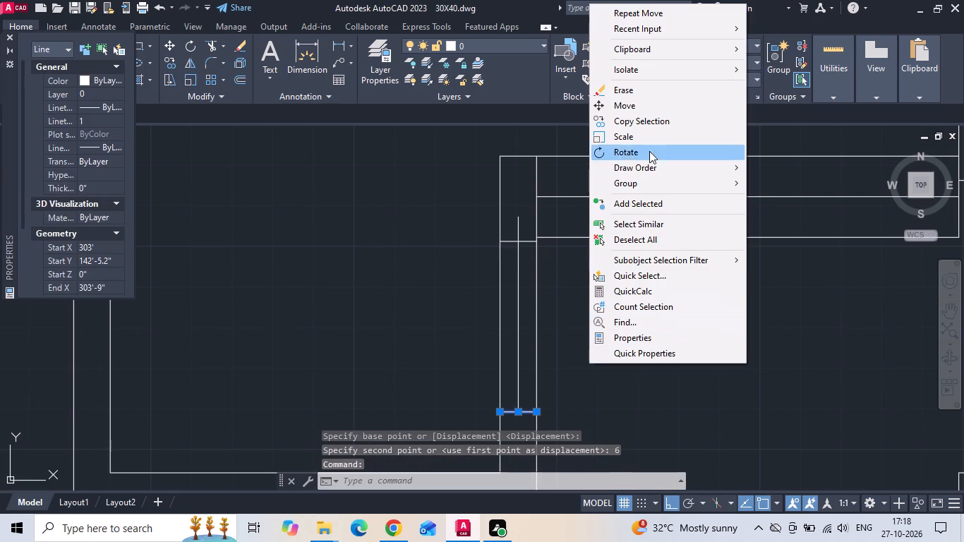
click(658, 104)
drag(632, 376, 632, 346)
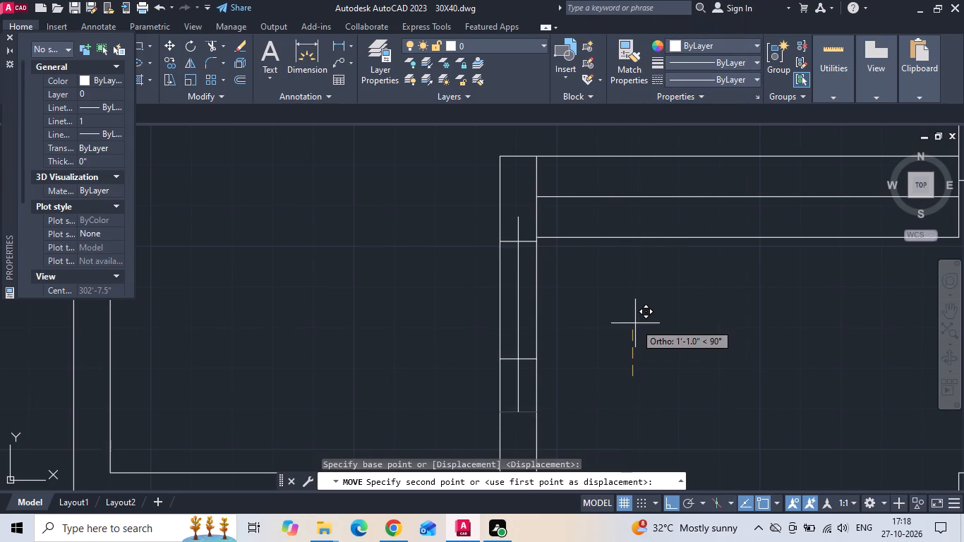
text(6)
key(space)
Trim the office window's glass line where it projects beyond both end lines.
text(TR)
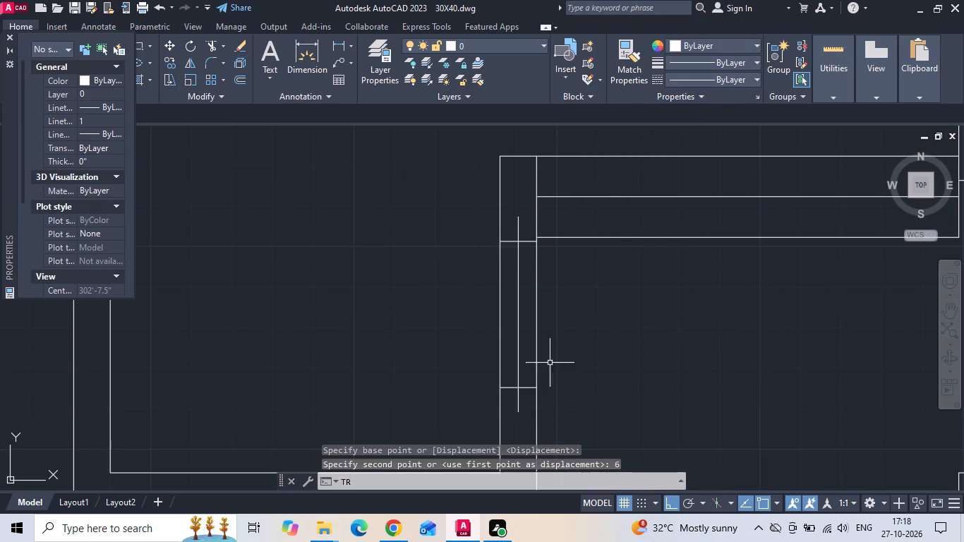
key(space)
click(519, 404)
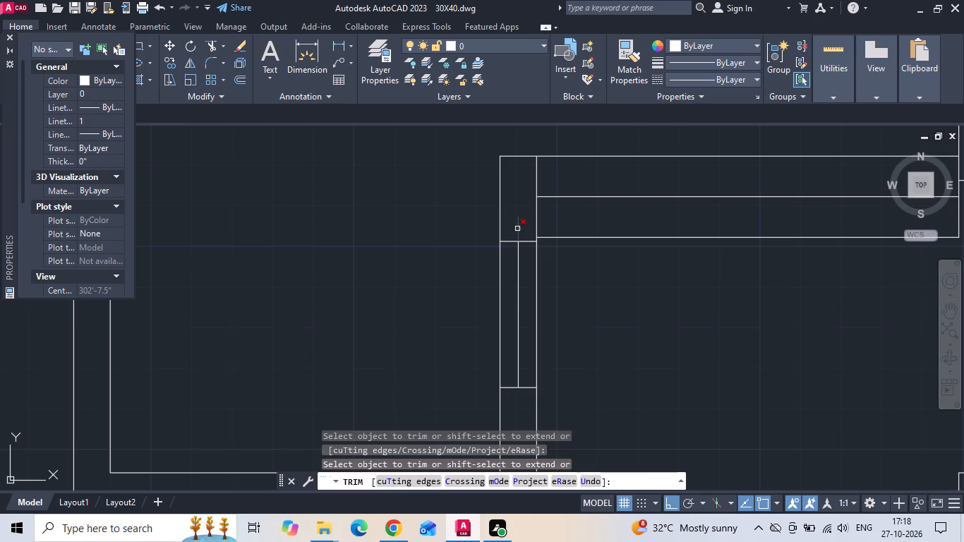
click(518, 227)
scroll(662, 348, down, 2)
middle_drag(664, 350, 870, 323)
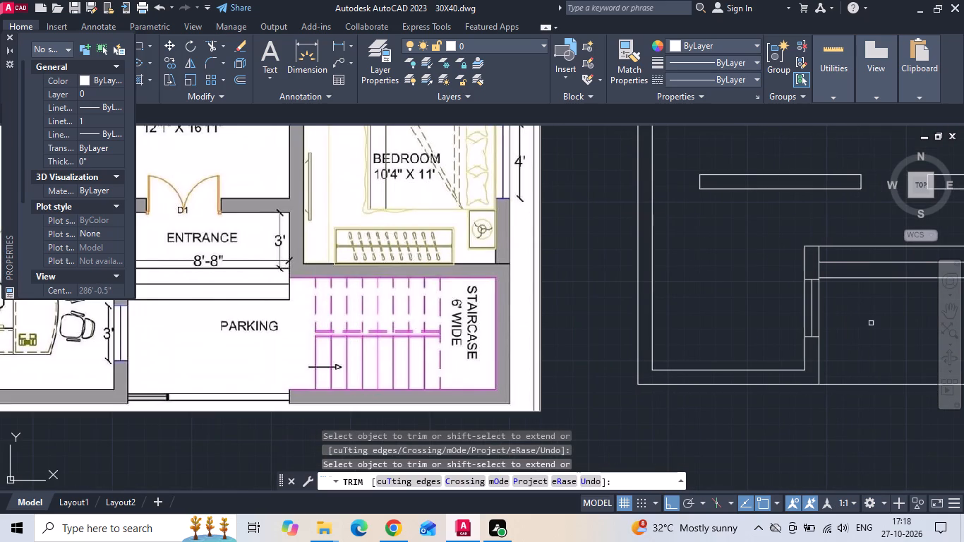
key(Escape)
Save the drawing.
key(ctrl+s)
key(ctrl+s)
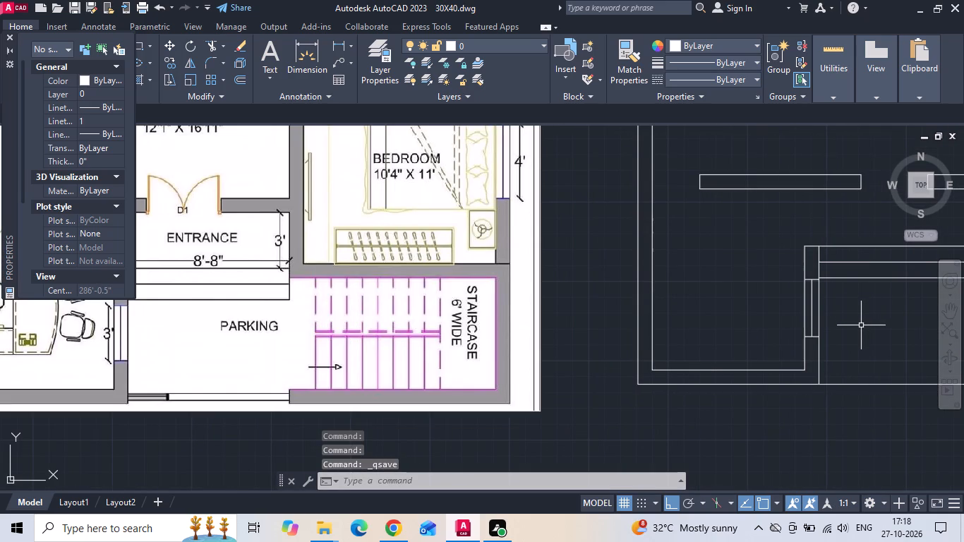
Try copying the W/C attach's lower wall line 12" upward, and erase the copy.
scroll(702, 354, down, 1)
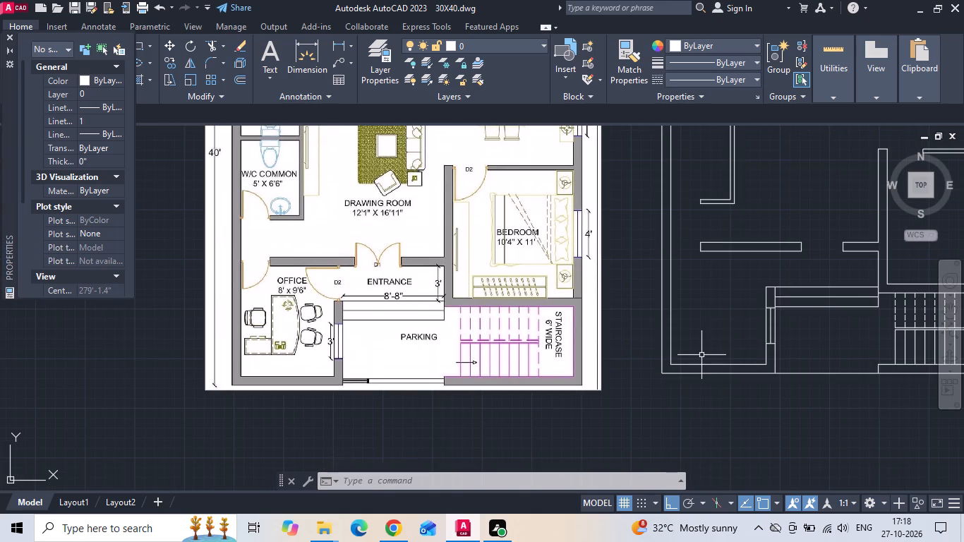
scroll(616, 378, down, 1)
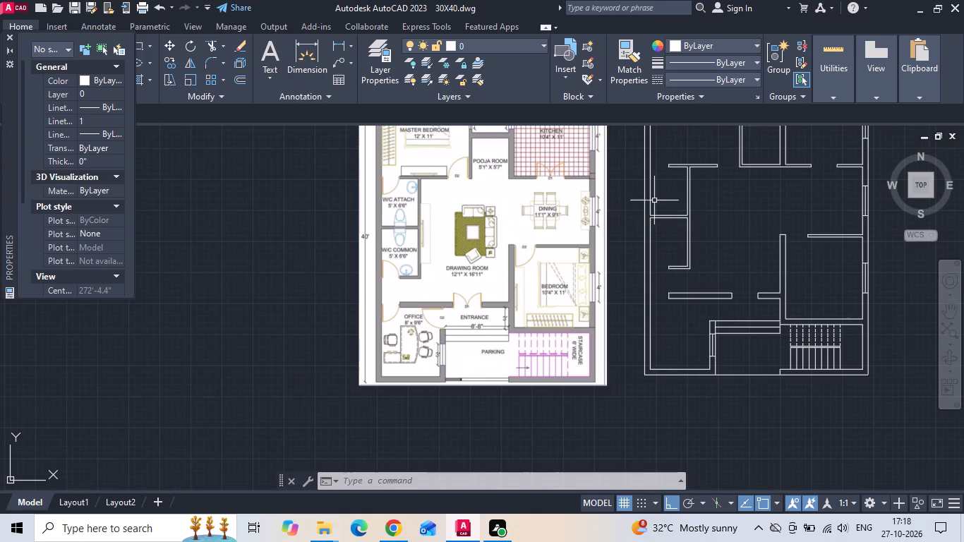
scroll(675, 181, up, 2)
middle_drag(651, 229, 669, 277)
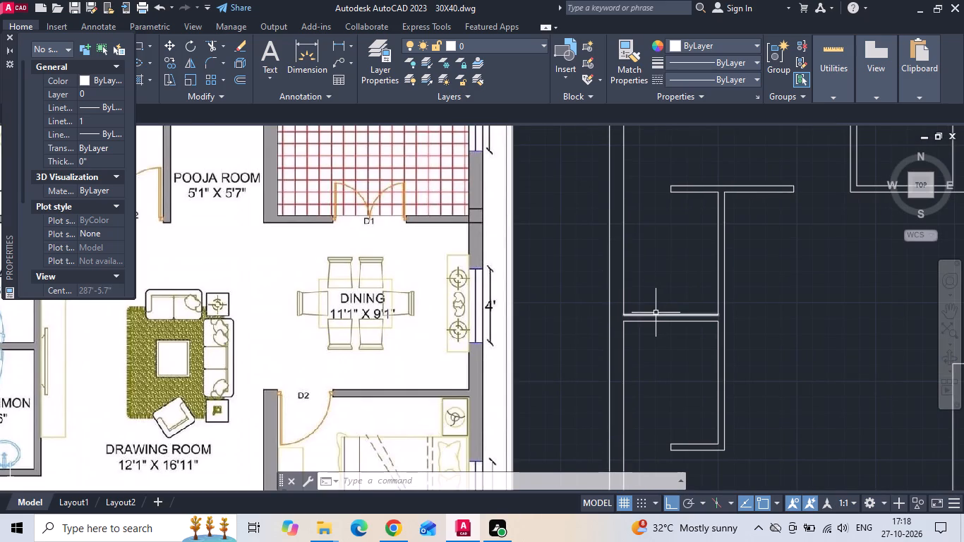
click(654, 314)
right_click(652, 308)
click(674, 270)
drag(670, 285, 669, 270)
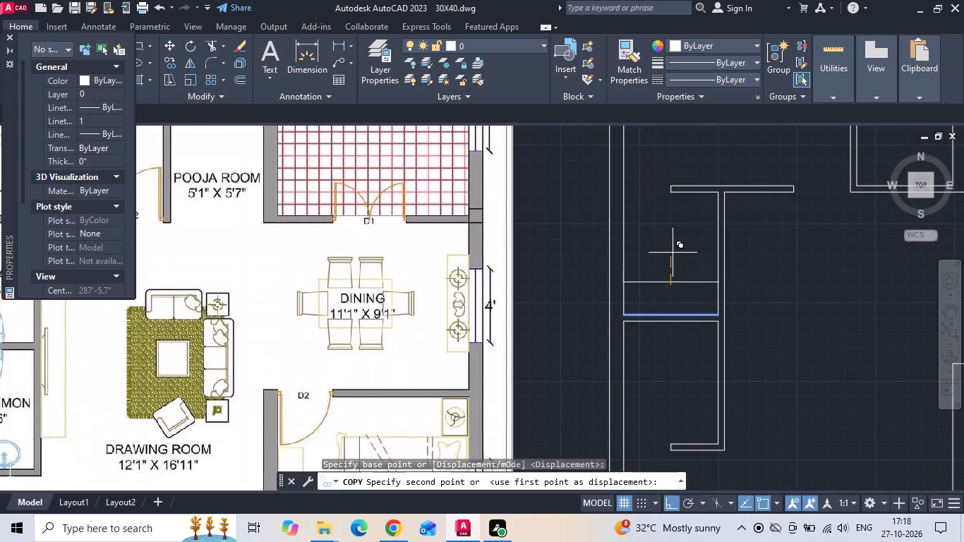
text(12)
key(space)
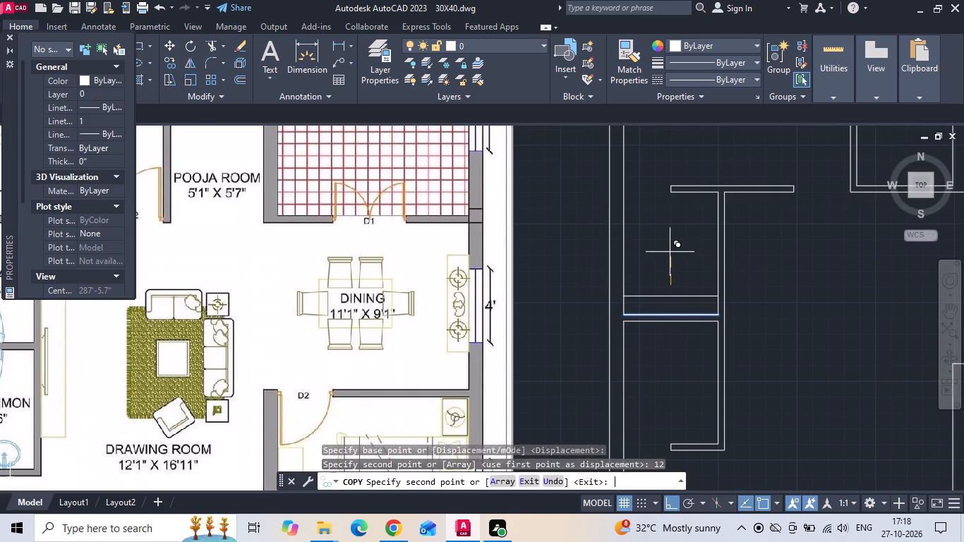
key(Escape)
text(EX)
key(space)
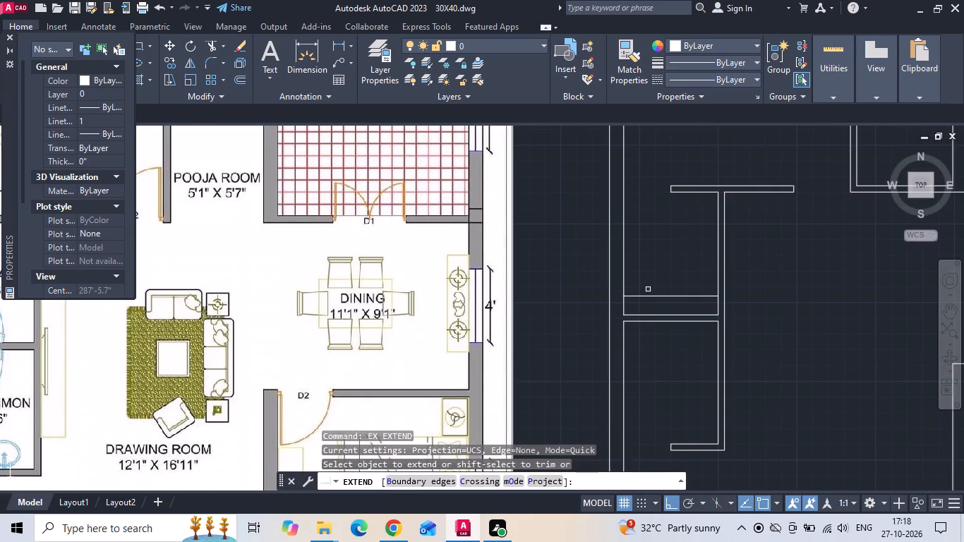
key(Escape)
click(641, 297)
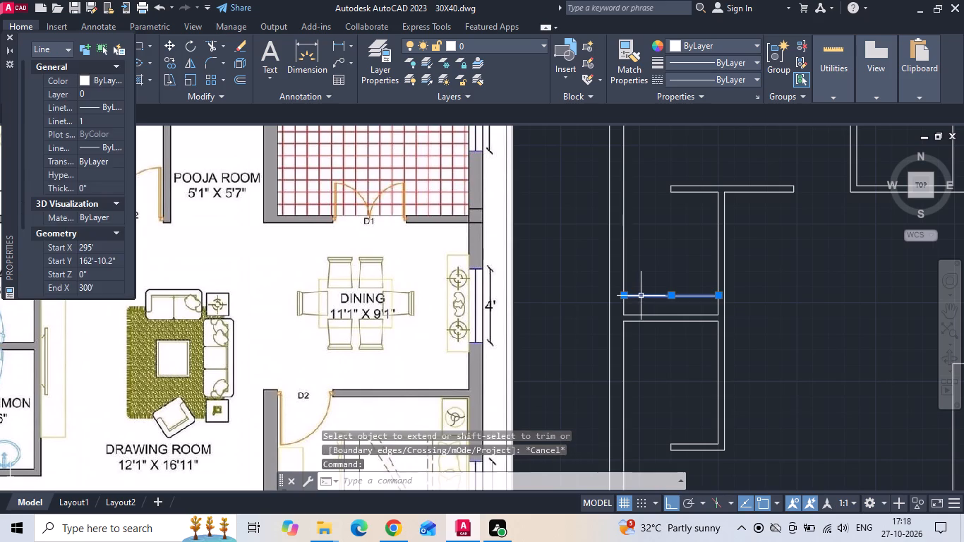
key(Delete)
Draw a horizontal guide line from the midpoint of the W/C attach's inner wall face across and beyond the outer wall.
text(L)
key(space)
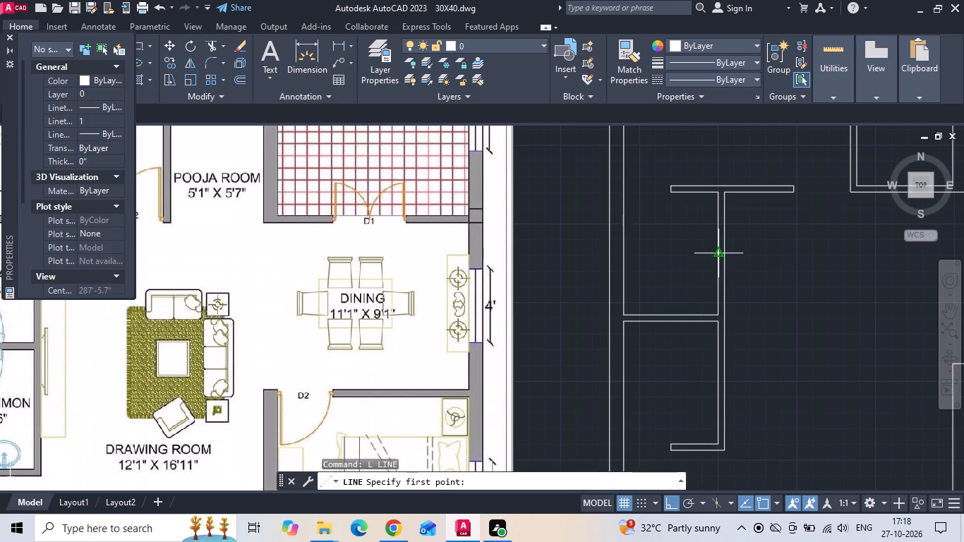
click(716, 255)
click(555, 259)
key(Escape)
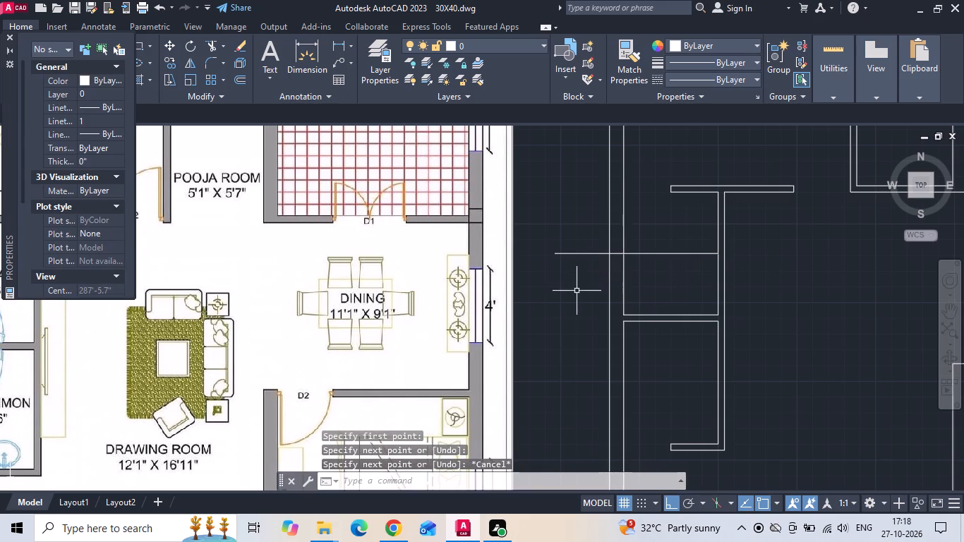
Offset the W/C attach guide line 12" to both sides, above and below.
text(O 12)
key(space)
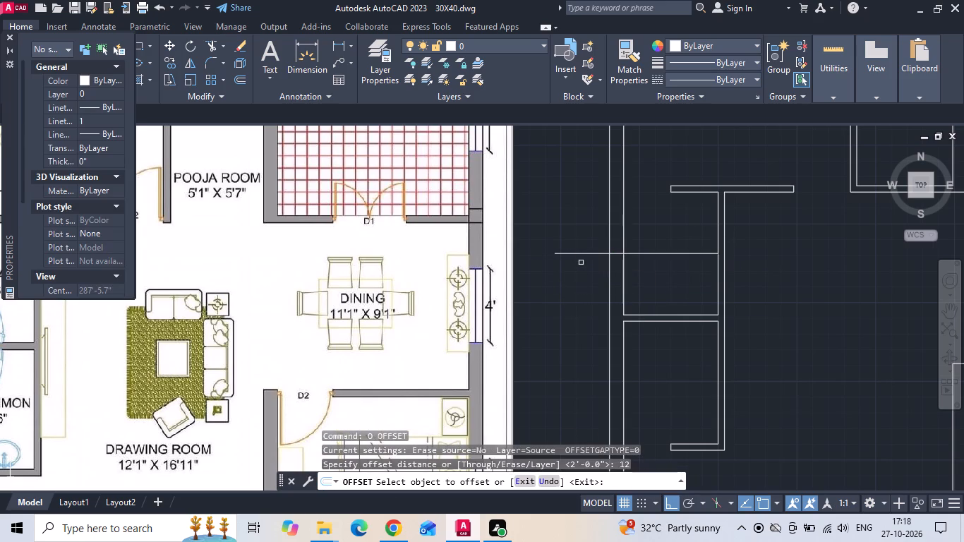
drag(582, 255, 581, 248)
click(581, 219)
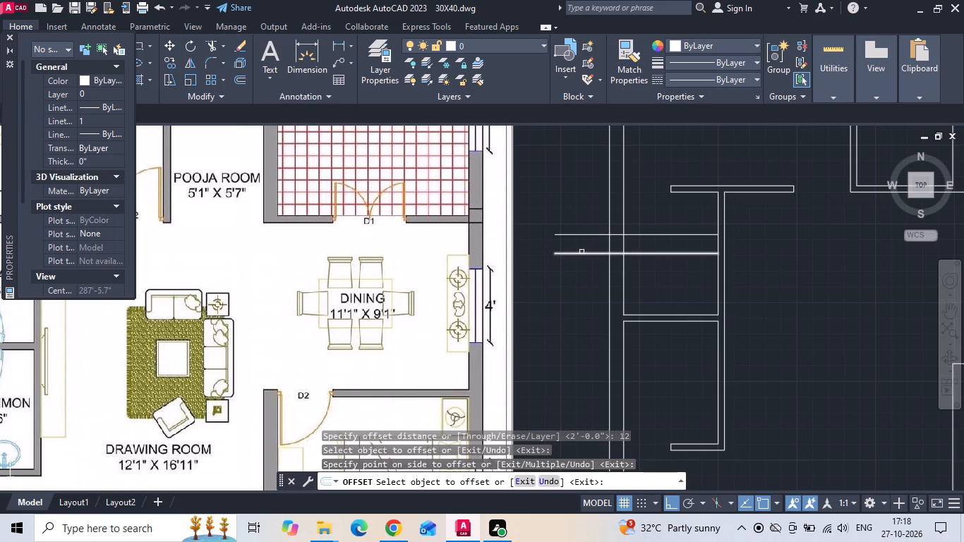
click(582, 252)
click(571, 286)
key(Escape)
Trim the W/C attach guide lines outside and inside the outer wall and the centre piece within it, leaving the two ventilator end lines.
text(TR)
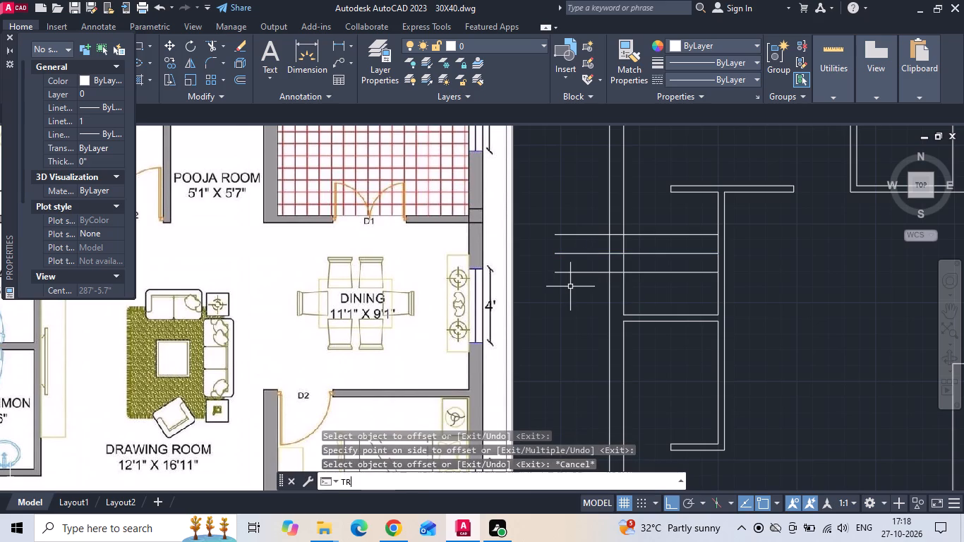
key(space)
key(space)
drag(572, 290, 570, 207)
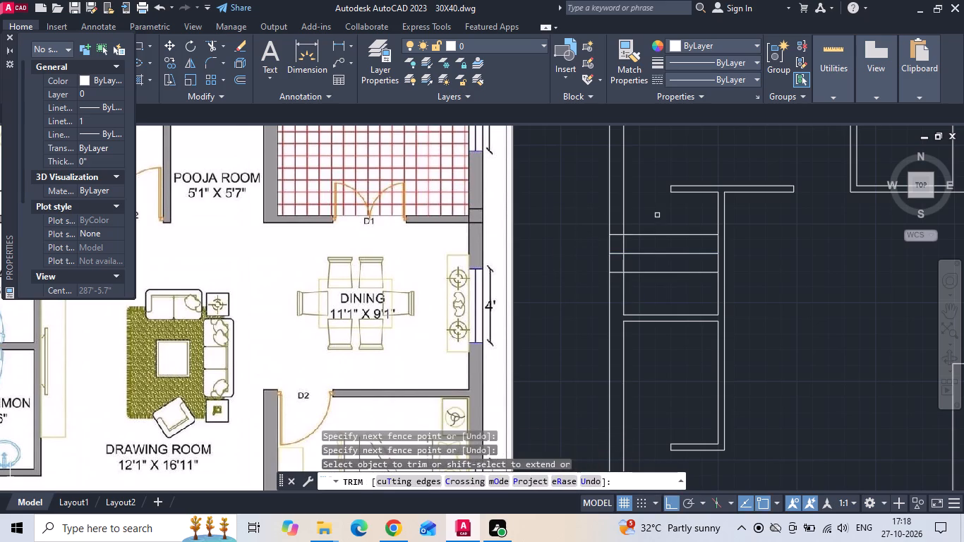
drag(658, 219, 658, 274)
click(613, 253)
key(Escape)
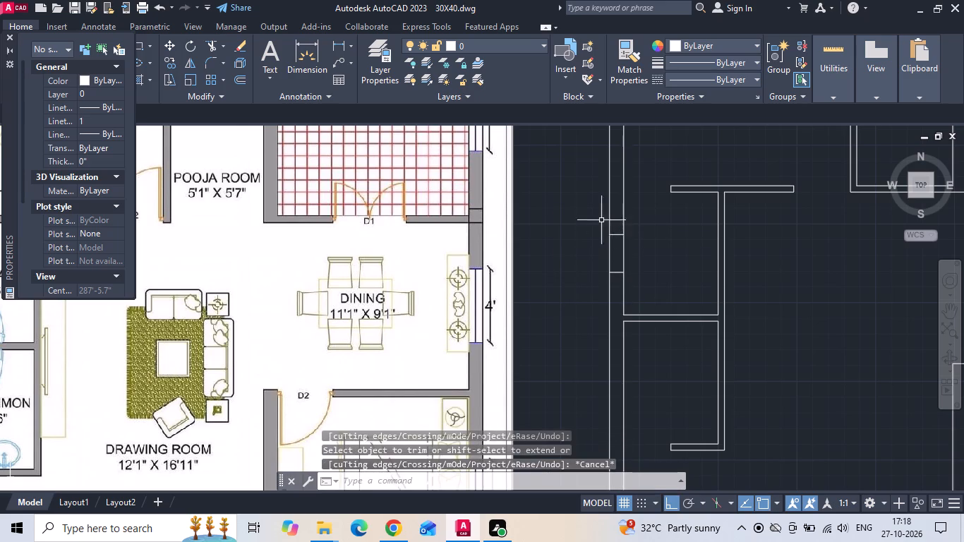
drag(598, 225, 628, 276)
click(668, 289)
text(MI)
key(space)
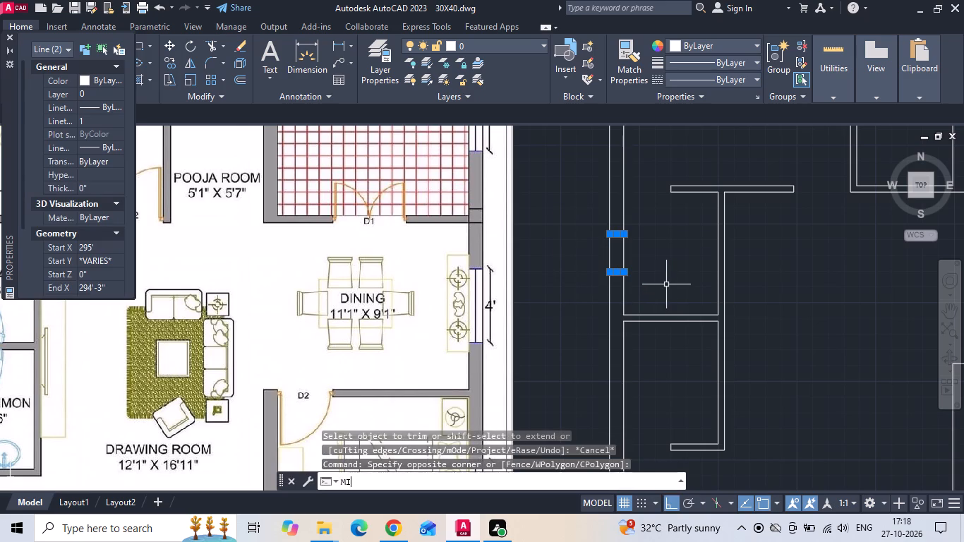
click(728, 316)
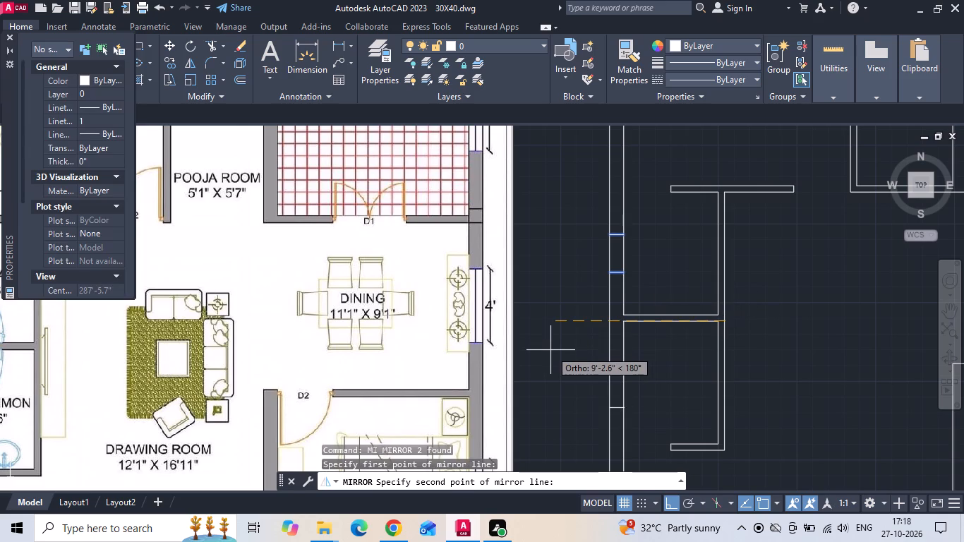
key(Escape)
Draw a horizontal guide line from the midpoint of the W/C common's inner wall face across and beyond the outer wall.
scroll(687, 314, down, 1)
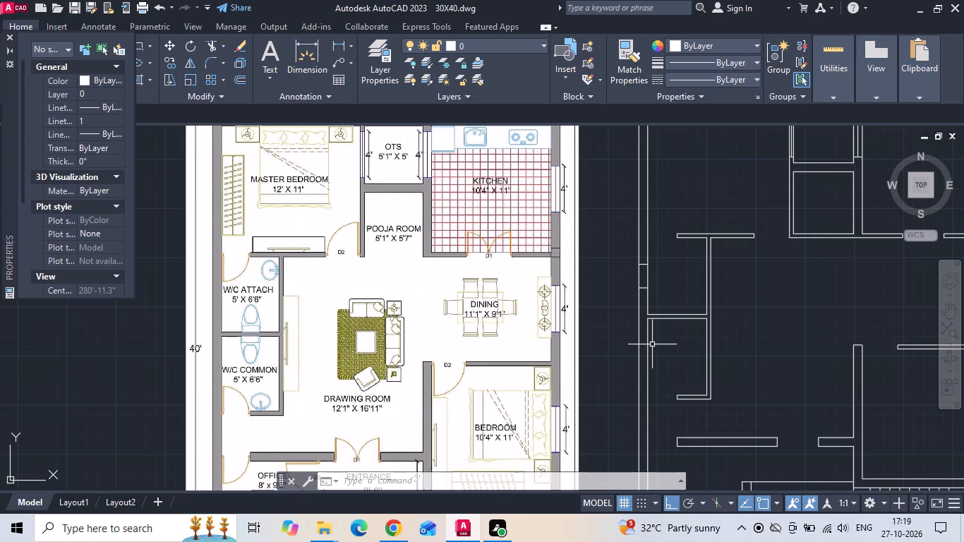
text(L)
key(space)
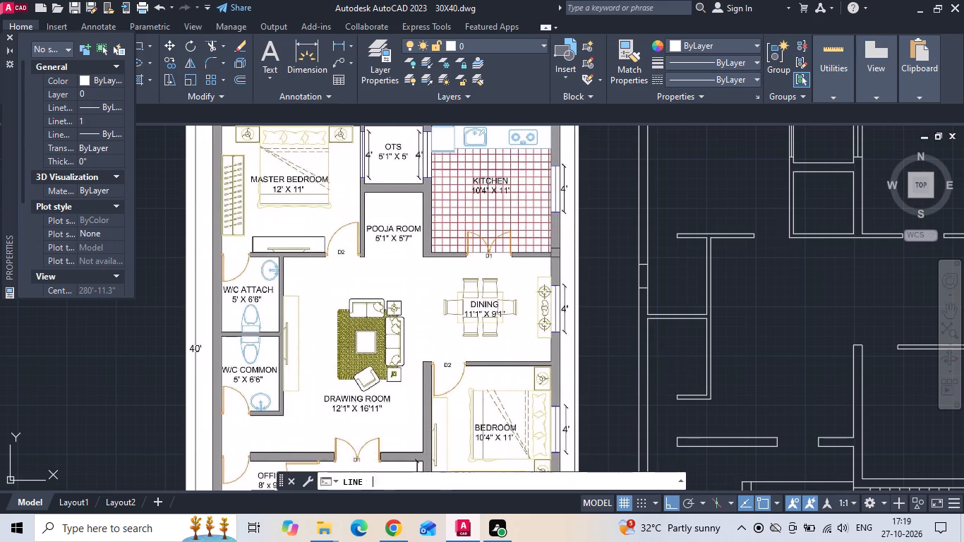
scroll(695, 375, up, 1)
click(709, 350)
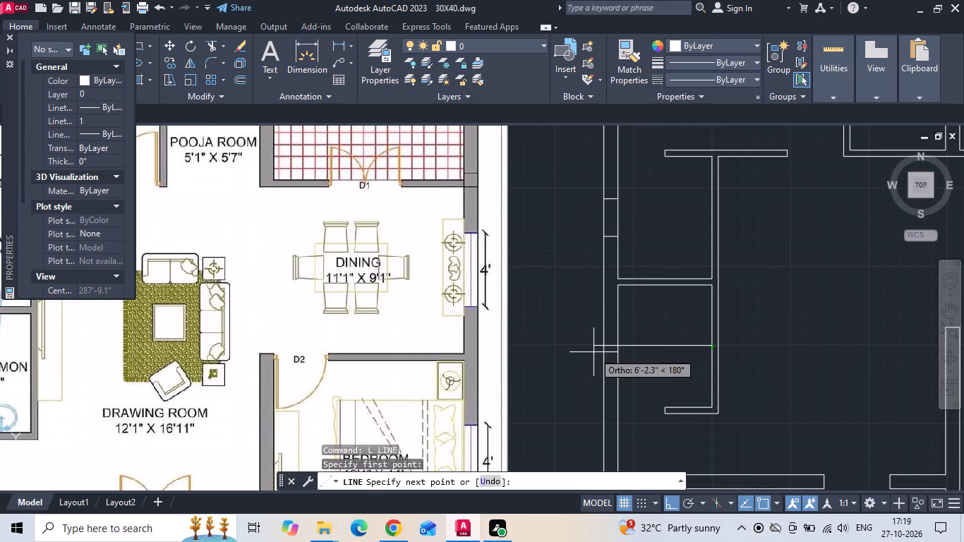
click(586, 352)
key(Escape)
Offset the W/C common guide line 12" to both sides, above and below.
text(O 12)
key(space)
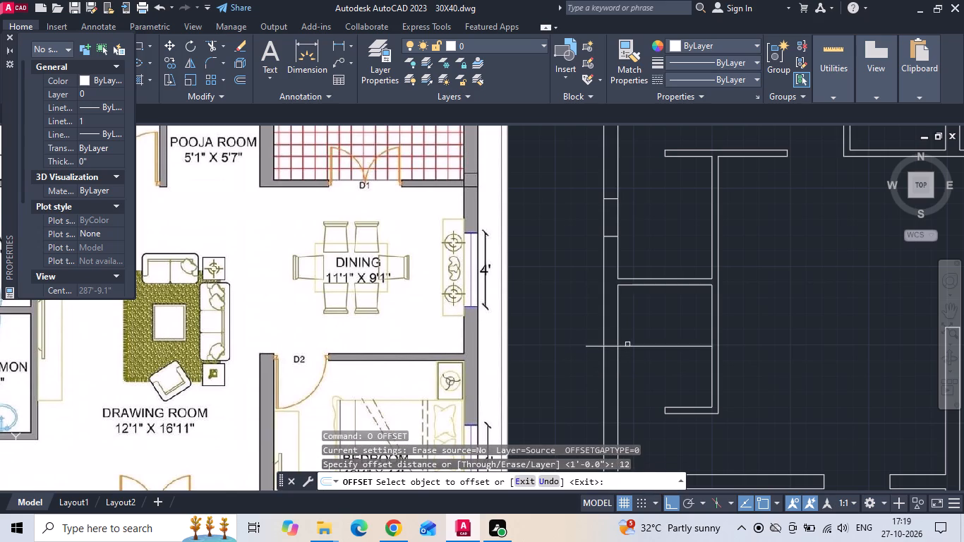
click(627, 346)
click(630, 315)
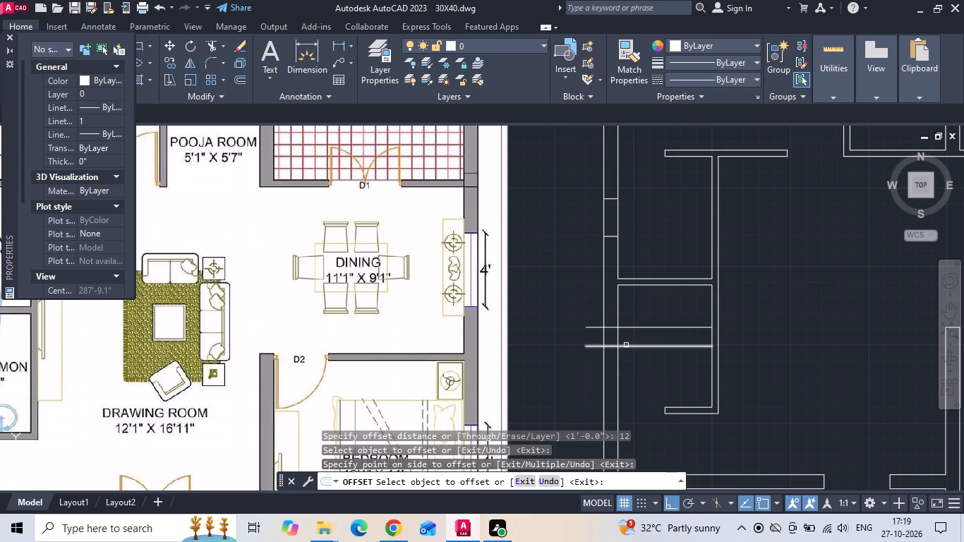
click(626, 345)
click(631, 378)
key(Escape)
Trim the W/C common guide lines outside and inside the outer wall and the centre piece within it, leaving the two ventilator end lines.
text(TR)
key(space)
key(space)
drag(593, 387, 592, 378)
click(592, 310)
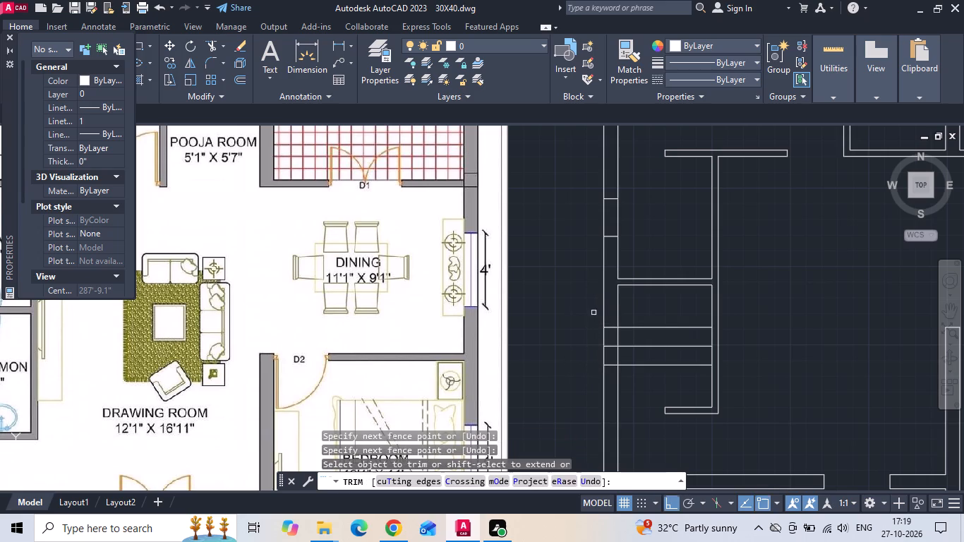
drag(634, 324, 634, 384)
click(614, 347)
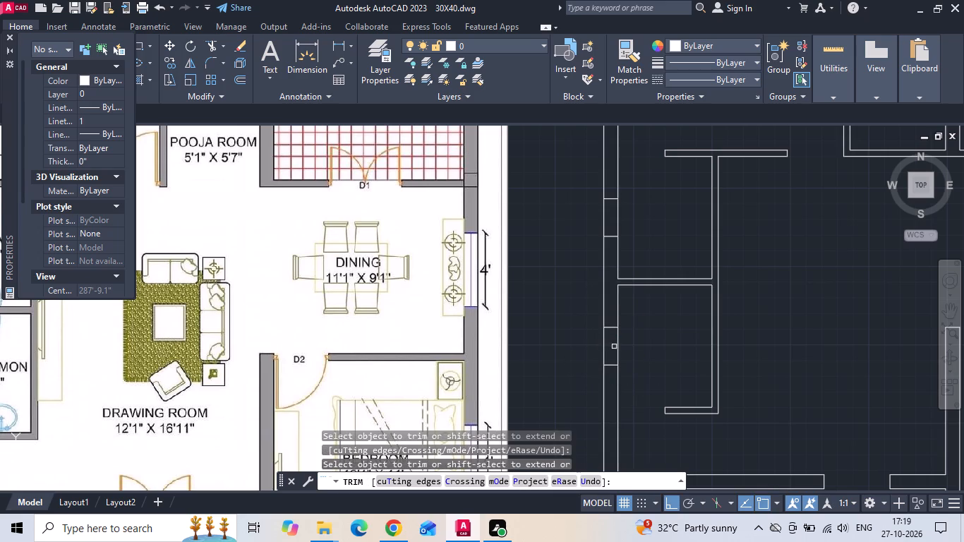
Save the drawing.
key(Escape)
key(ctrl+s)
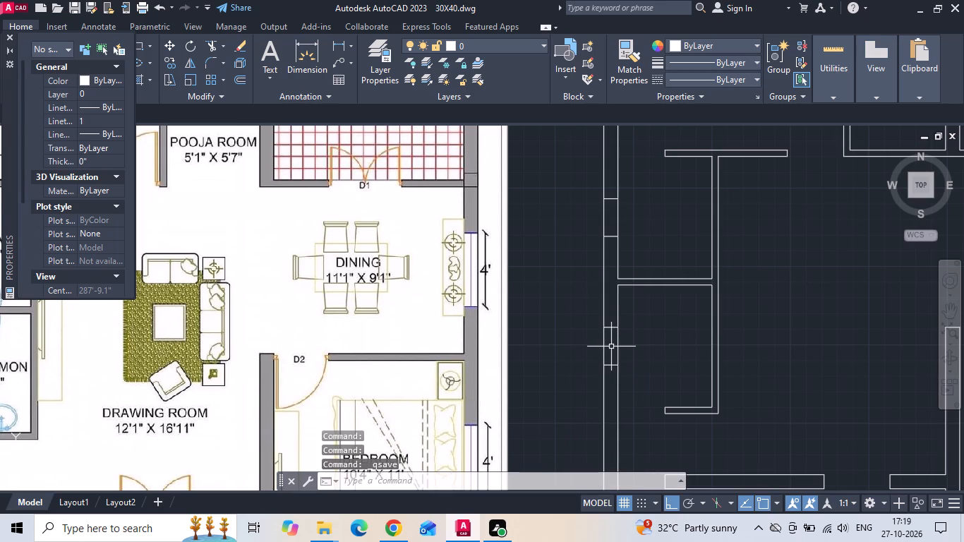
Draw a vertical line joining the midpoints of the two end lines in both the W/C attach and W/C common ventilators.
text(L)
key(space)
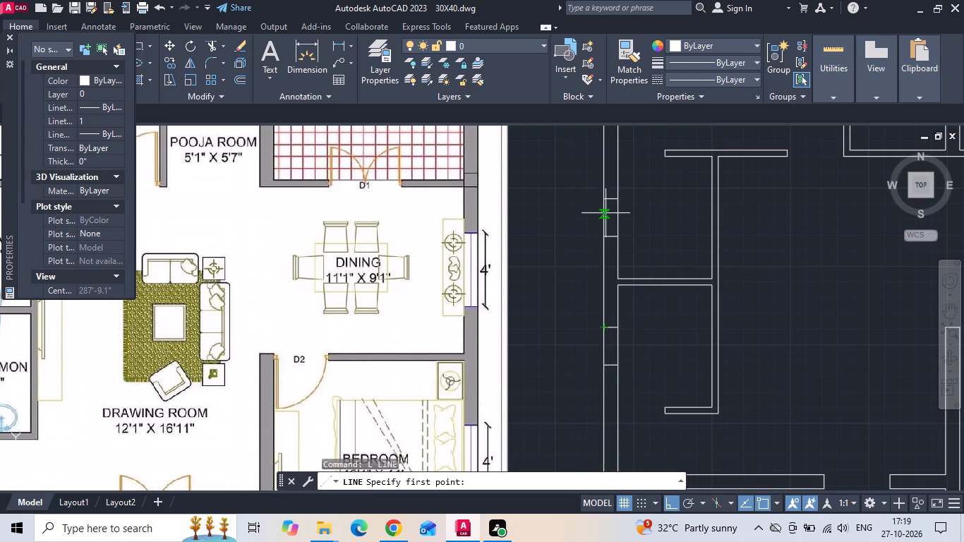
click(611, 200)
click(608, 237)
key(space)
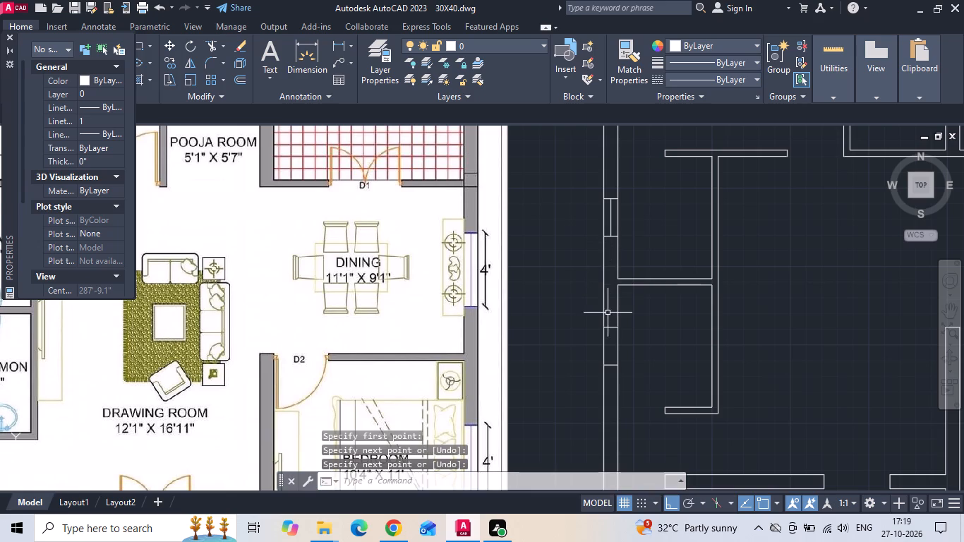
key(space)
drag(610, 322, 611, 328)
click(615, 369)
key(Escape)
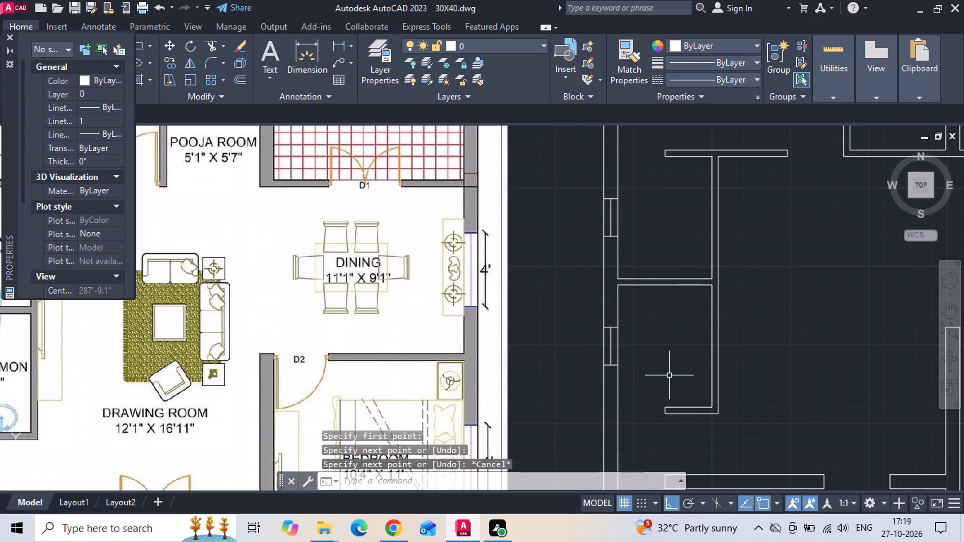
Save the drawing with the completed ventilators.
key(ctrl+s)
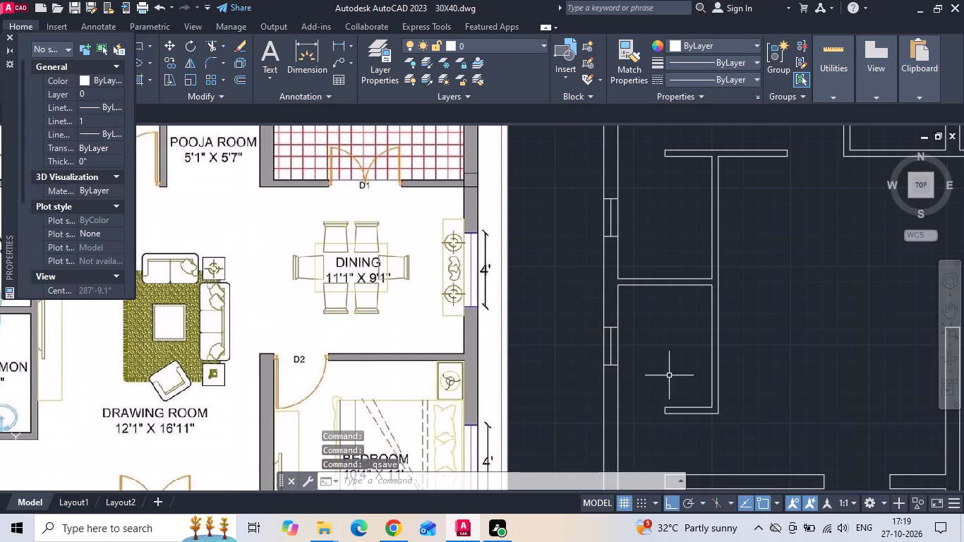
click(669, 375)
triple_click(668, 377)
double_click(667, 379)
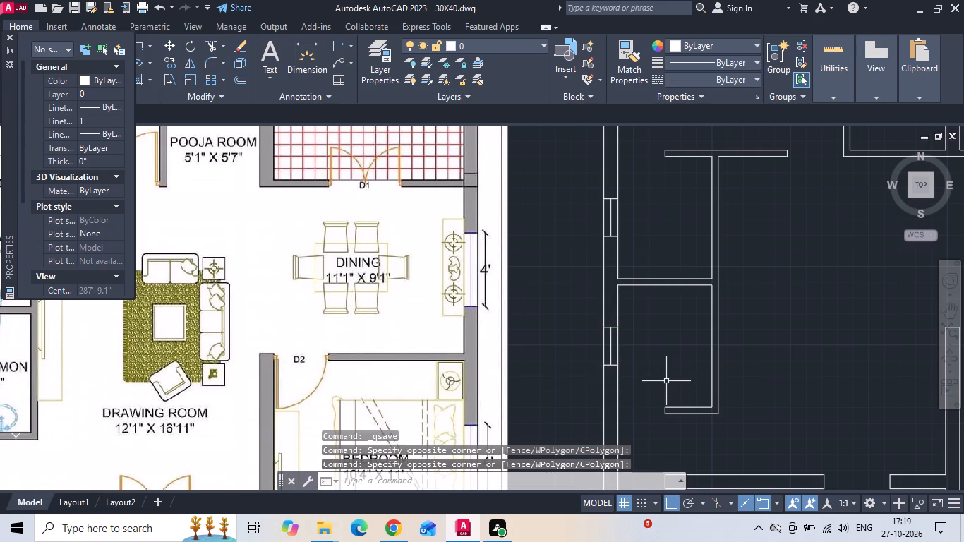
In the empty drawing room area, draw a 1" horizontal line rightward and continue it 2'10" upward as the door leaf line.
scroll(634, 332, down, 1)
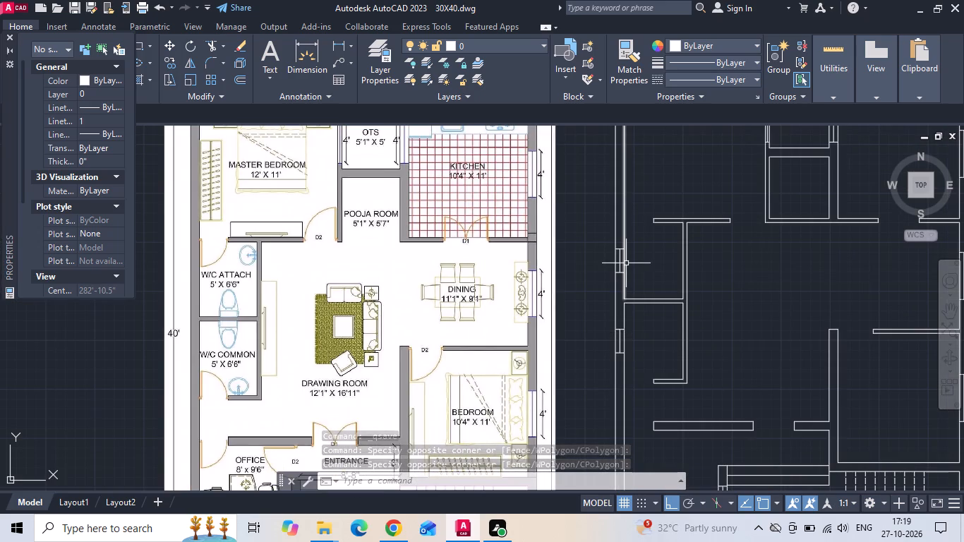
text(L)
key(space)
scroll(558, 421, up, 2)
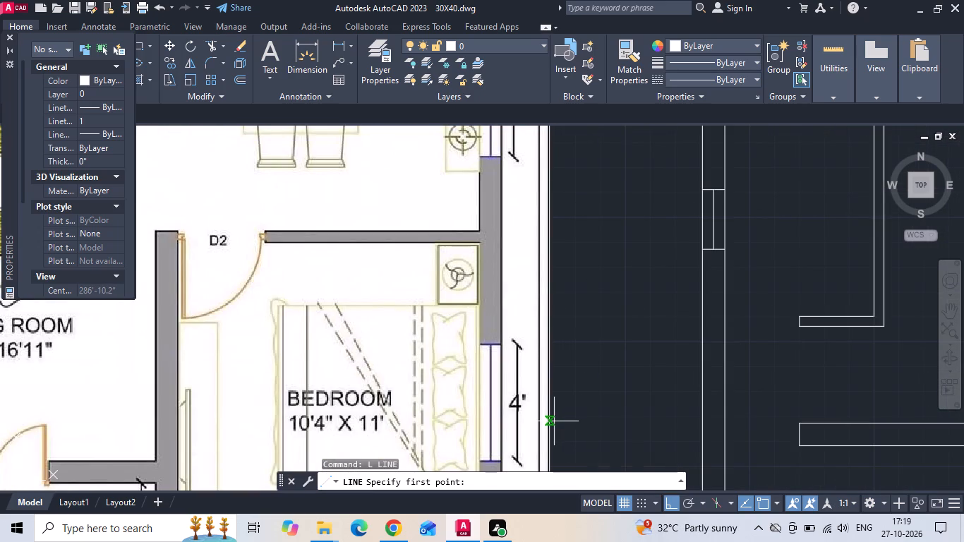
scroll(489, 316, down, 1)
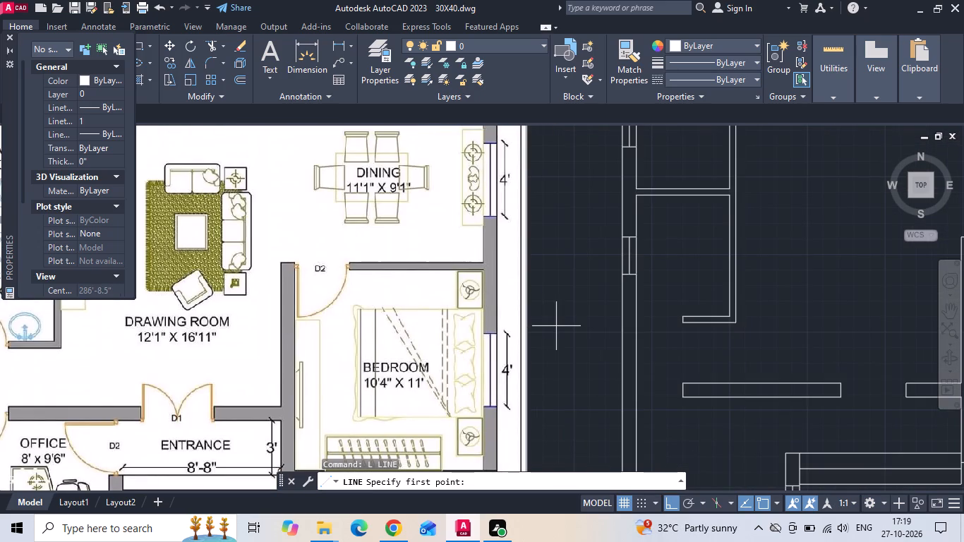
middle_drag(712, 278, 398, 275)
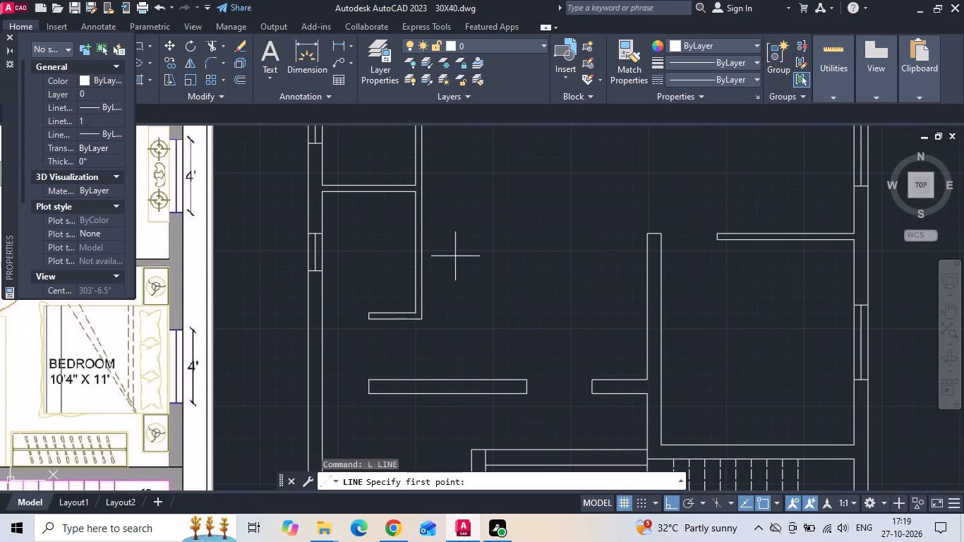
scroll(495, 241, up, 2)
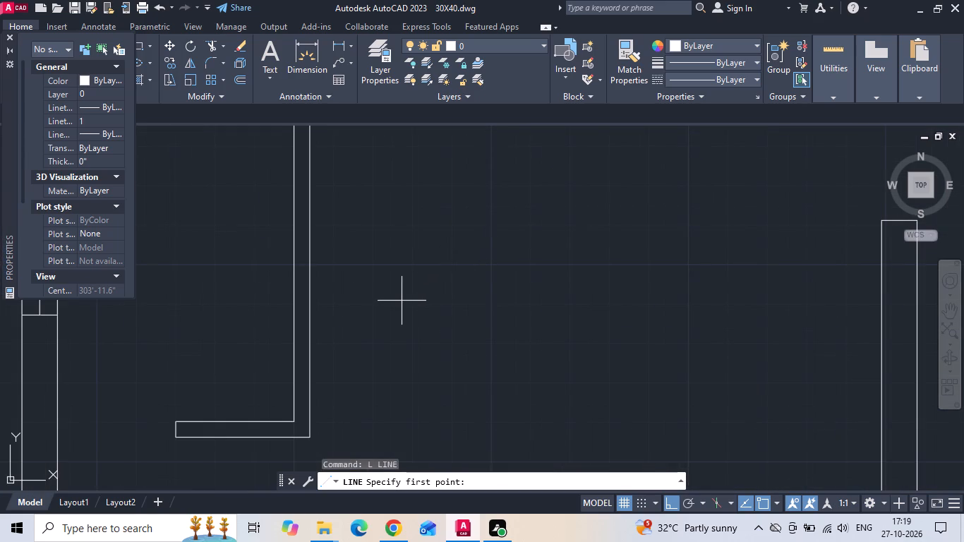
drag(402, 301, 422, 304)
text(1)
key(space)
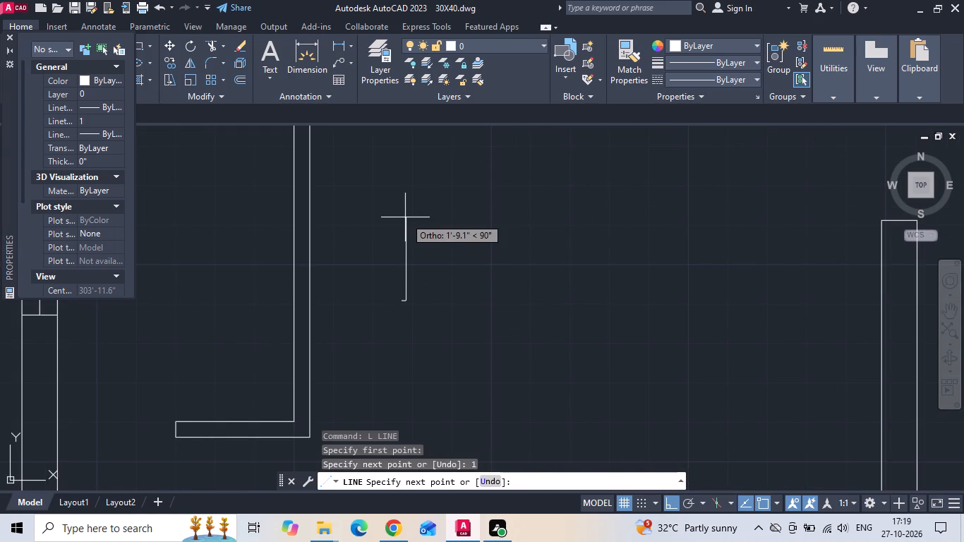
scroll(403, 210, up, 1)
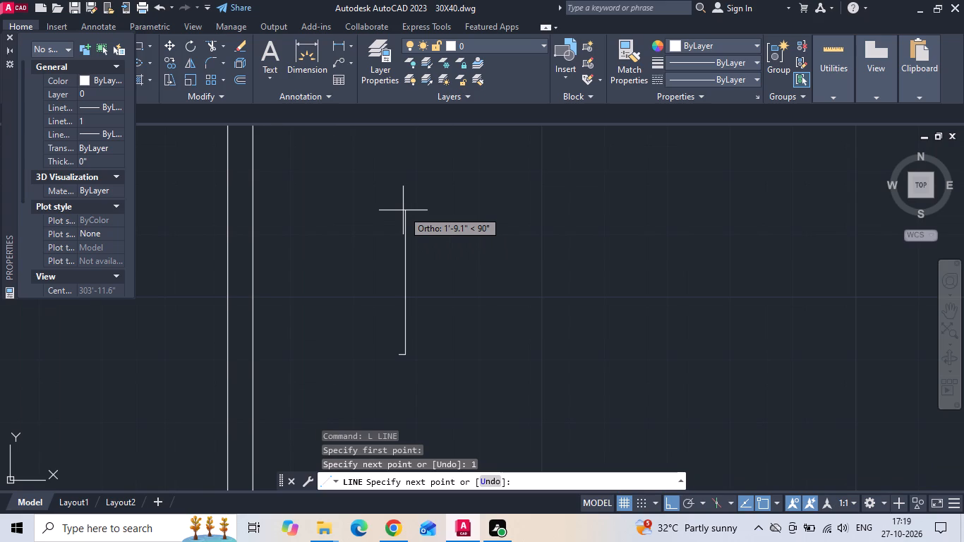
key(2)
text('10)
key(space)
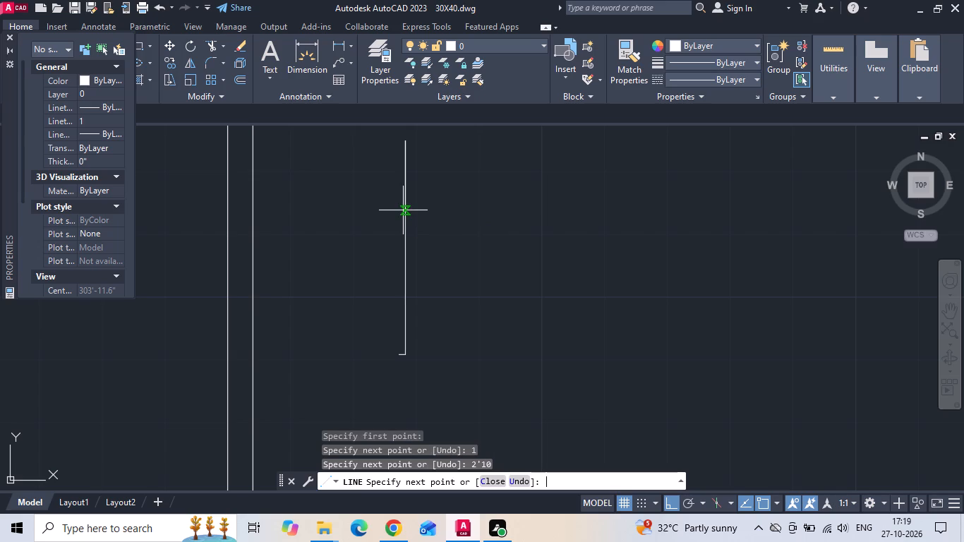
key(Escape)
Copy the vertical door leaf line 2'10" to the right.
click(418, 239)
click(405, 248)
right_click(421, 231)
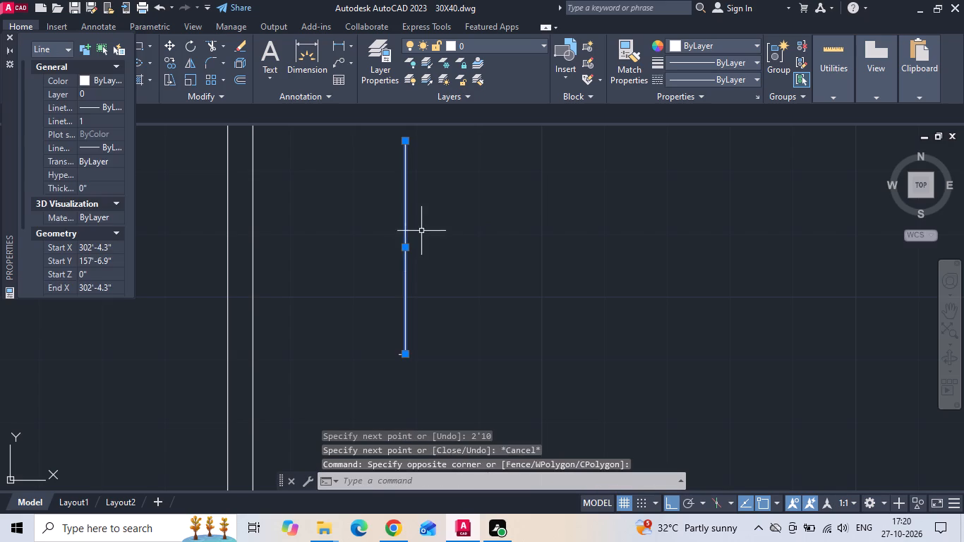
click(472, 268)
drag(510, 265, 595, 282)
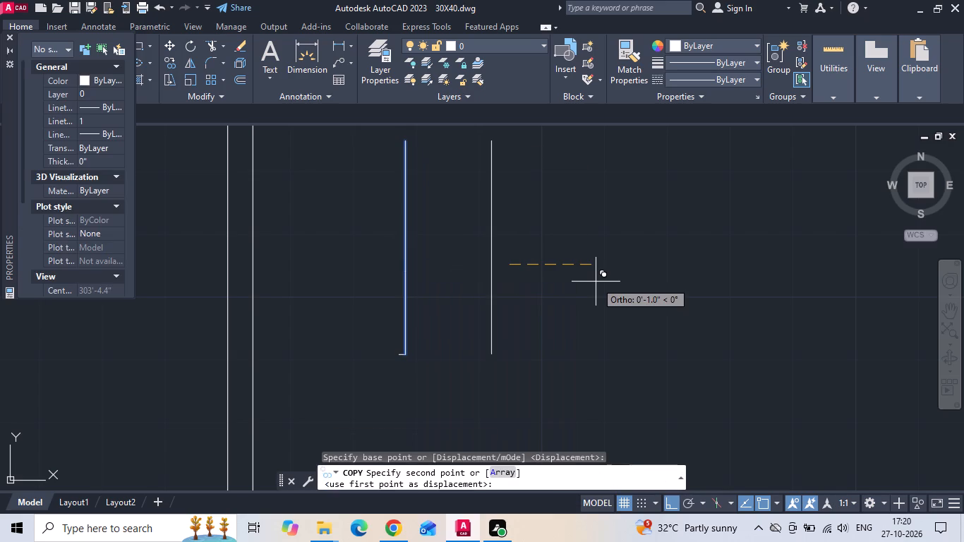
key(2)
text('10)
key(Return)
key(Escape)
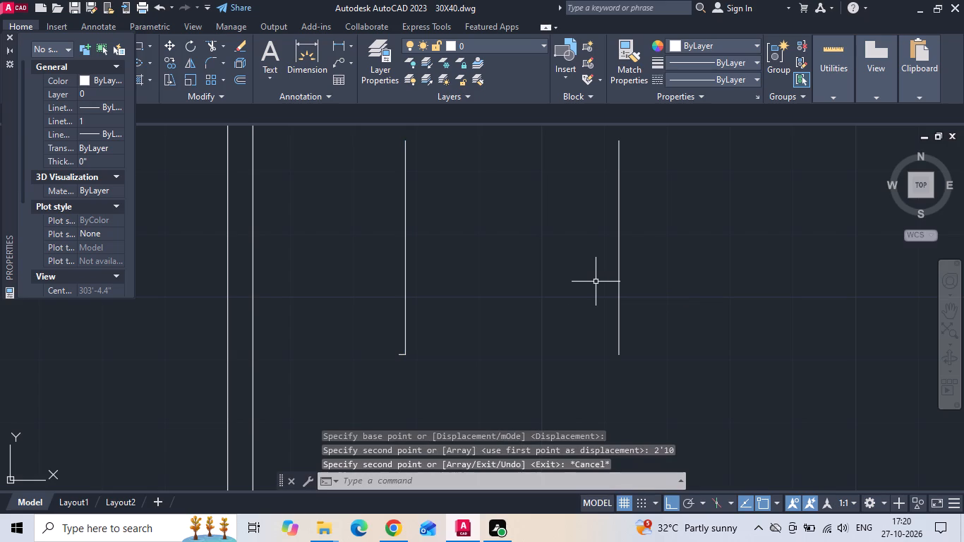
Draw a 1" horizontal line rightward from the lower end of the copied vertical line.
key(l)
key(space)
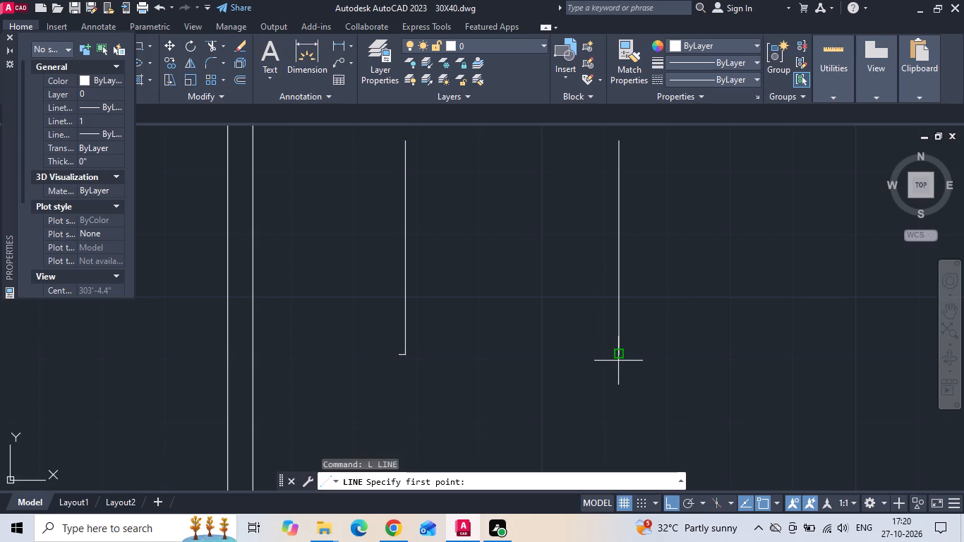
click(618, 356)
key(1)
key(Return)
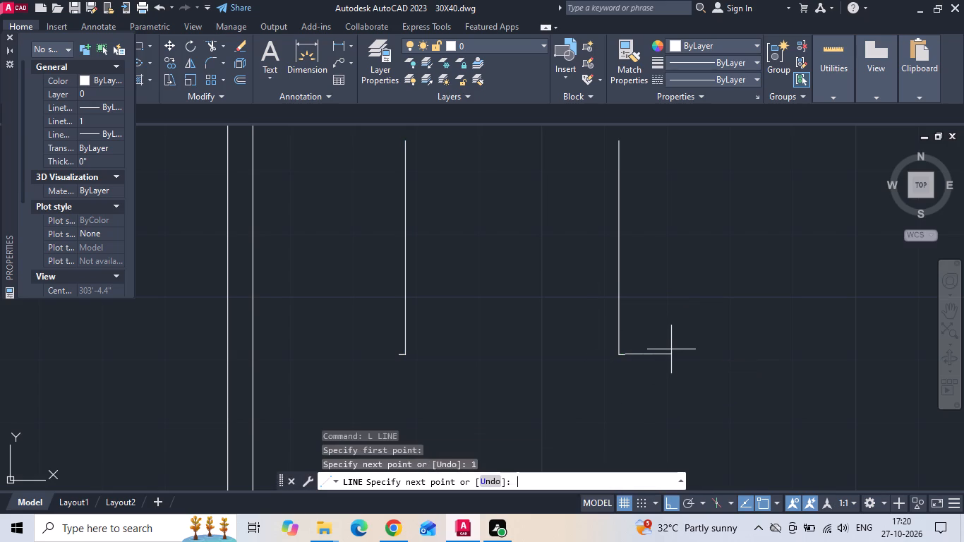
key(Escape)
Copy the original door leaf line 1" to the right to give the leaf its thickness.
drag(500, 301, 430, 272)
click(308, 241)
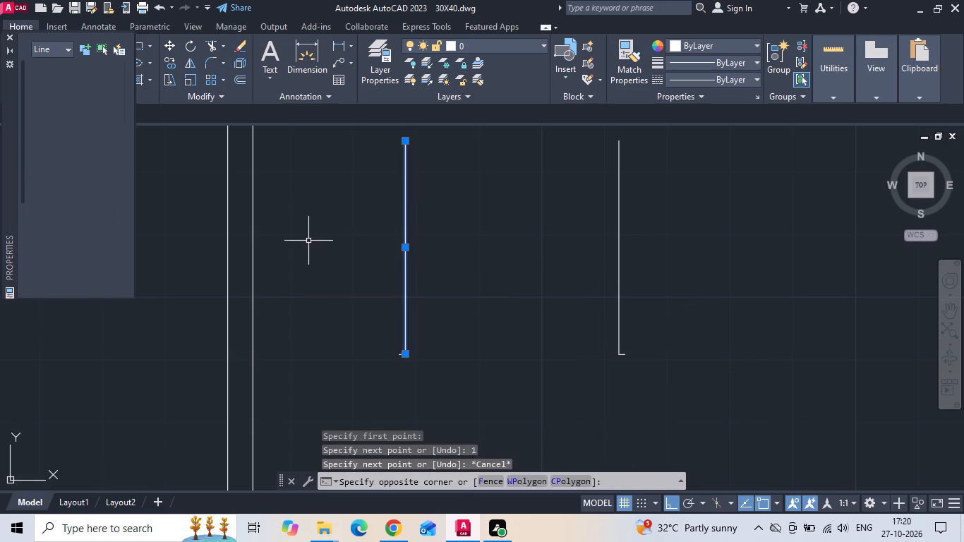
right_click(308, 241)
drag(338, 267, 344, 267)
drag(510, 255, 528, 255)
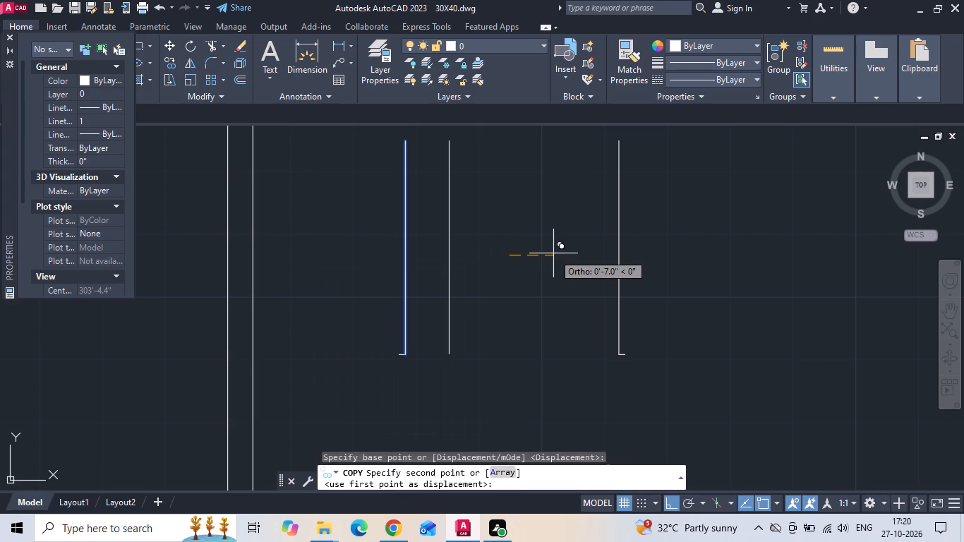
text(1)
key(space)
key(Escape)
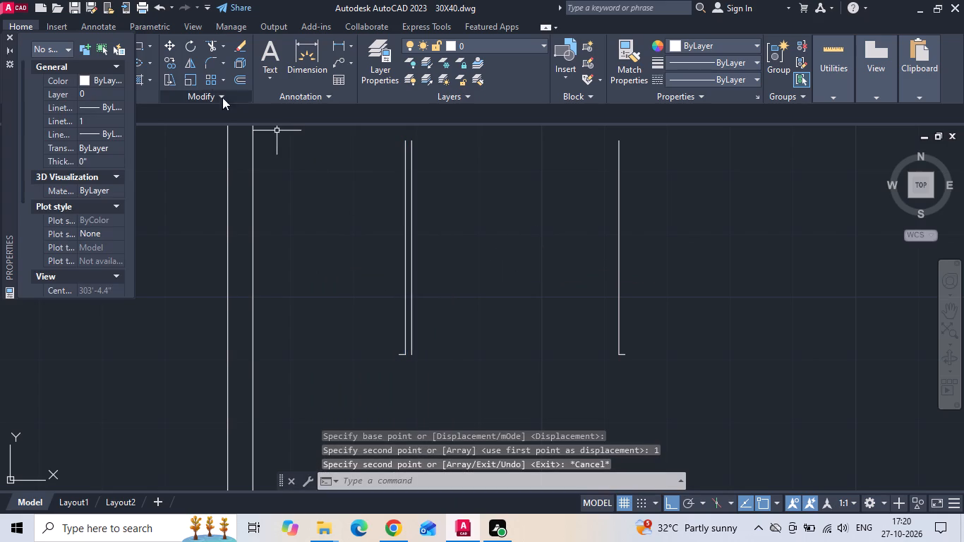
Draw the door swing arc from the far vertical line's lower end, centred on the leaf's lower end and ending at its top.
click(8, 37)
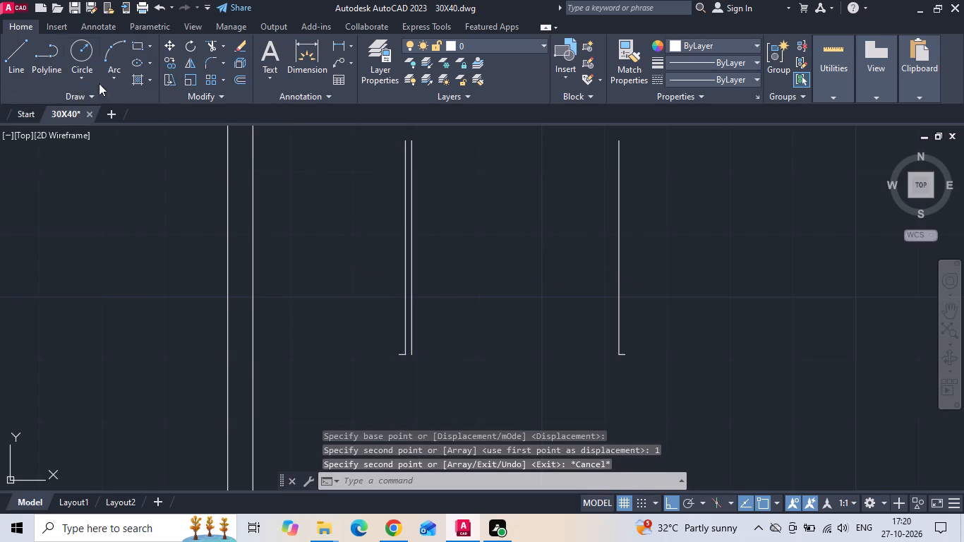
click(118, 80)
click(123, 138)
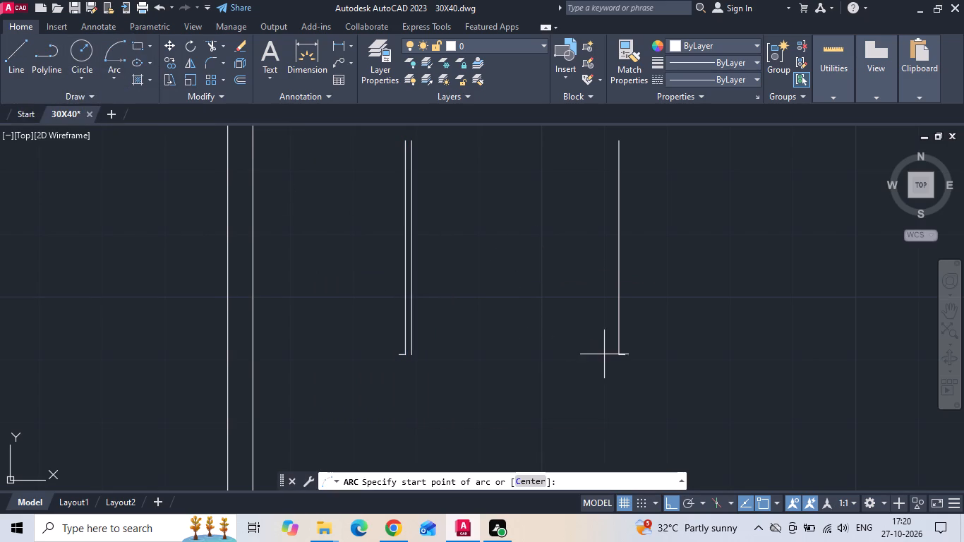
scroll(608, 355, up, 2)
click(630, 356)
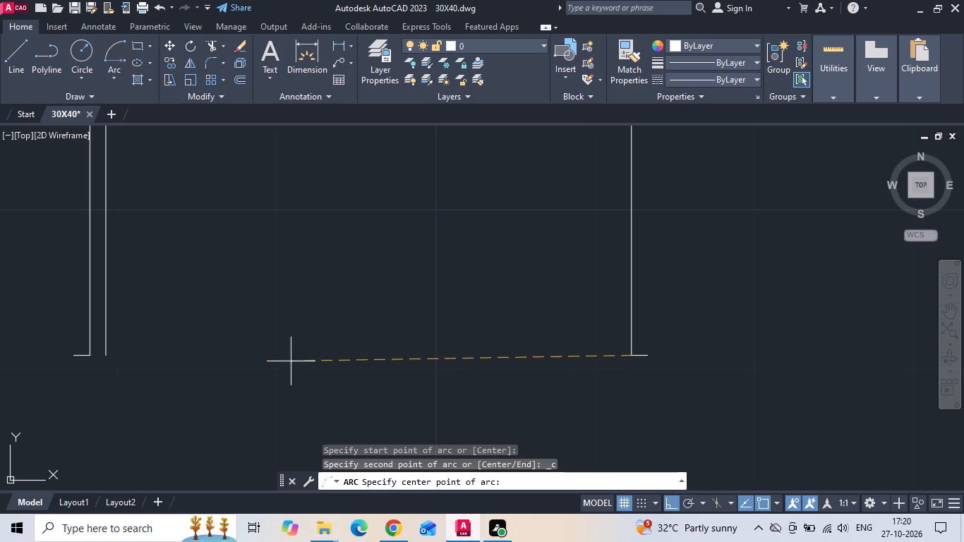
click(88, 358)
scroll(166, 374, down, 3)
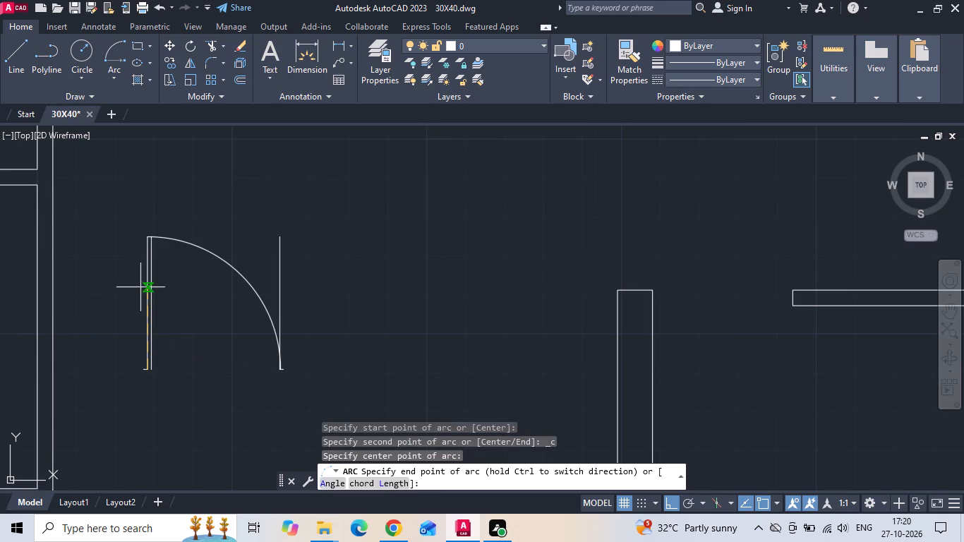
click(121, 270)
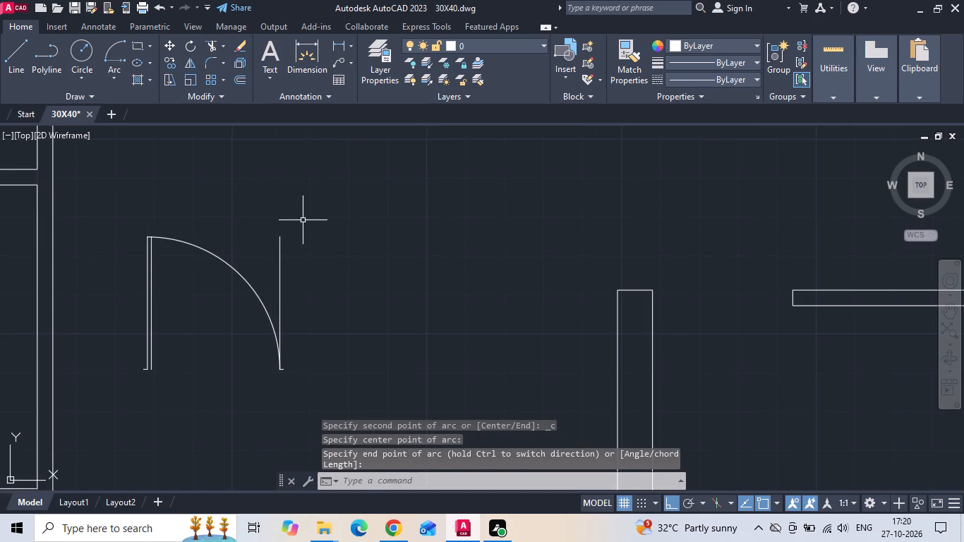
key(Escape)
Erase the far vertical construction line at the swing arc's starting end.
click(303, 220)
click(275, 245)
key(Delete)
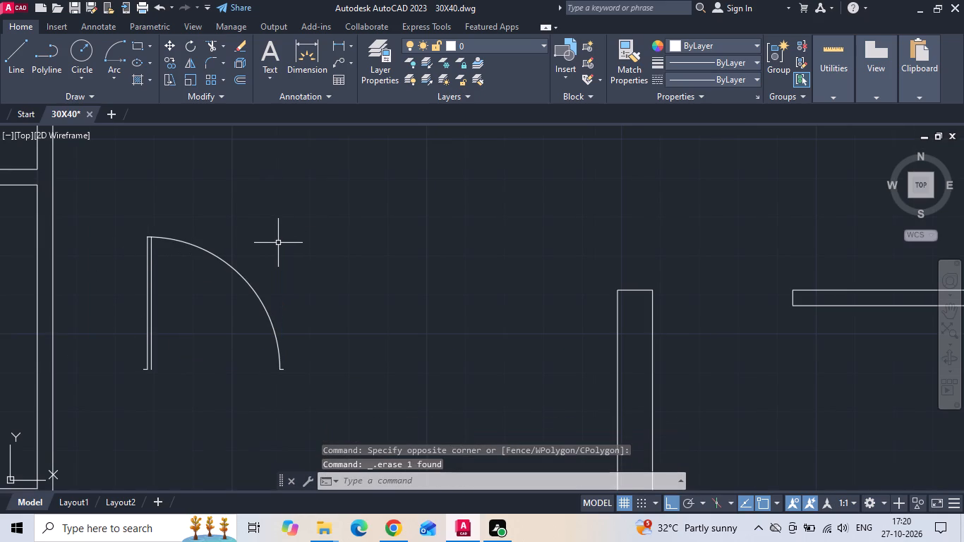
Set the colour of all the door symbol's lines and its arc to 205,105,40.
scroll(282, 241, down, 3)
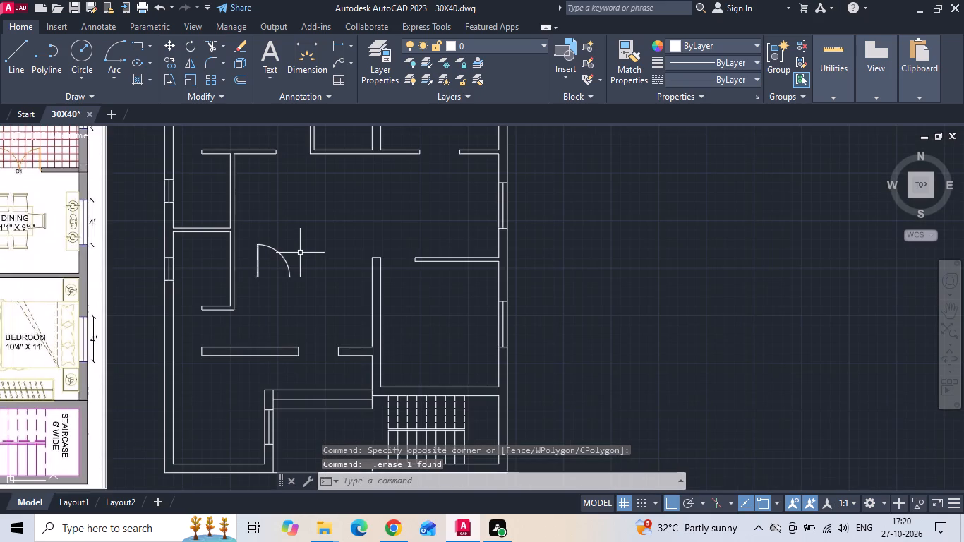
middle_drag(296, 256, 466, 240)
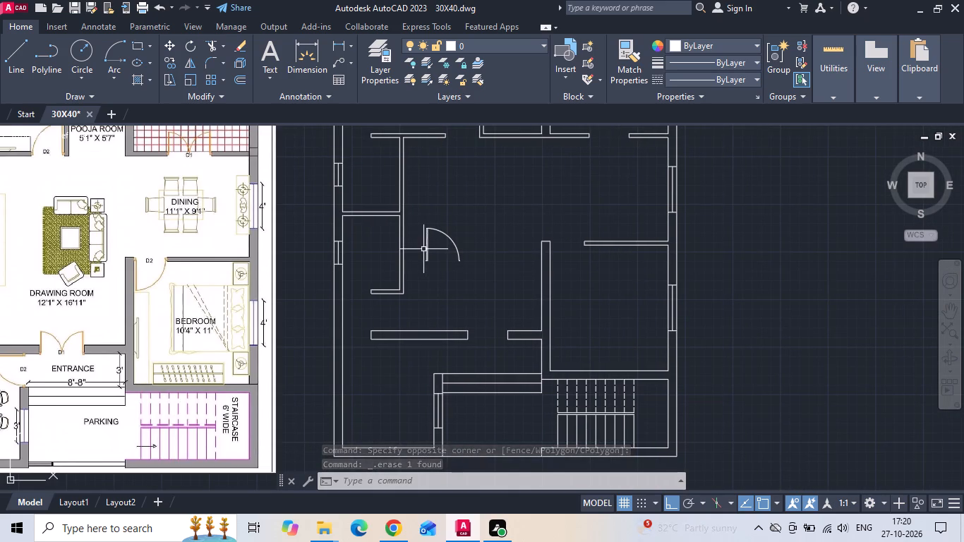
scroll(421, 251, up, 1)
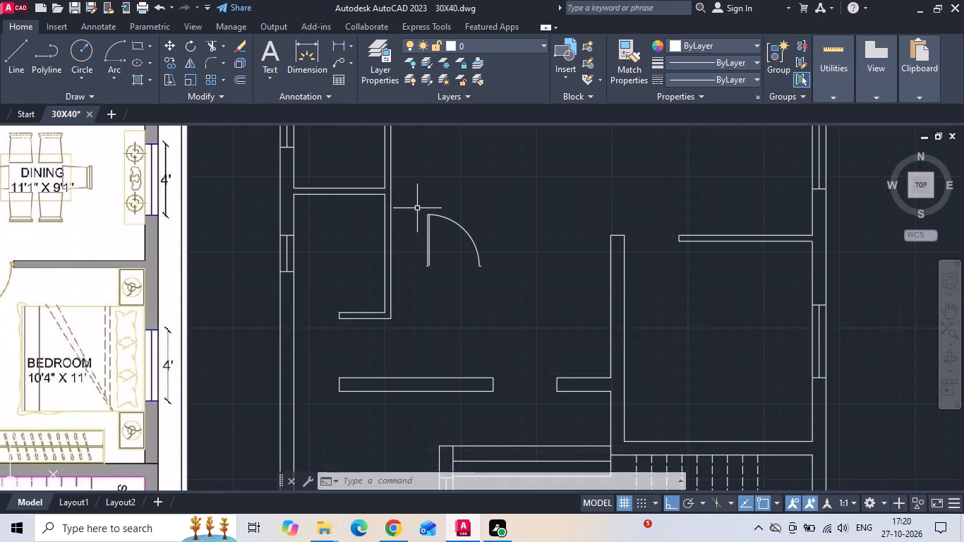
drag(416, 196, 425, 253)
click(536, 314)
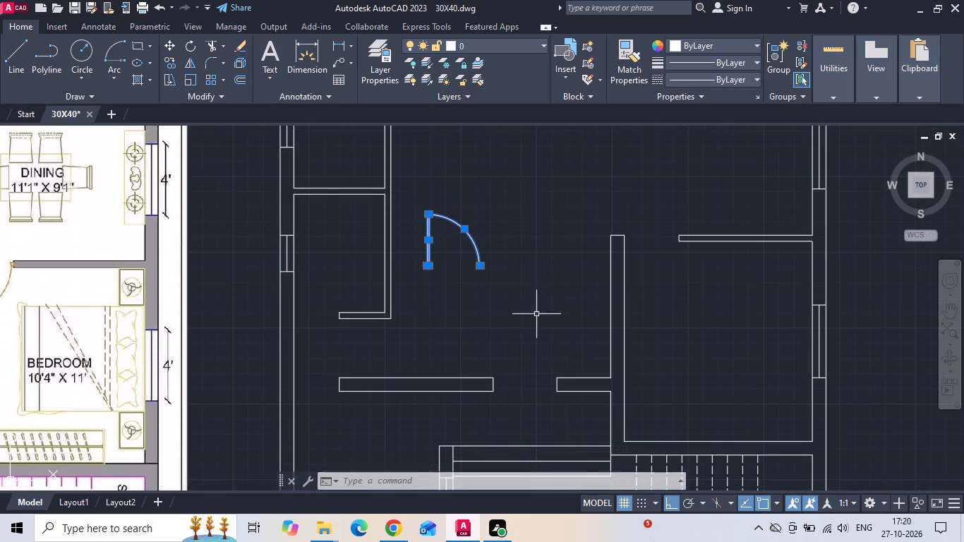
click(674, 45)
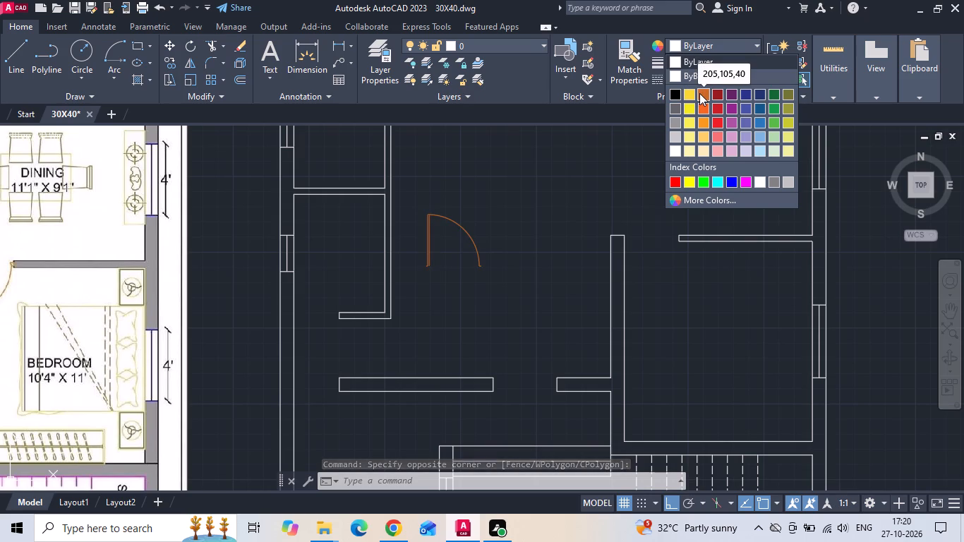
click(699, 93)
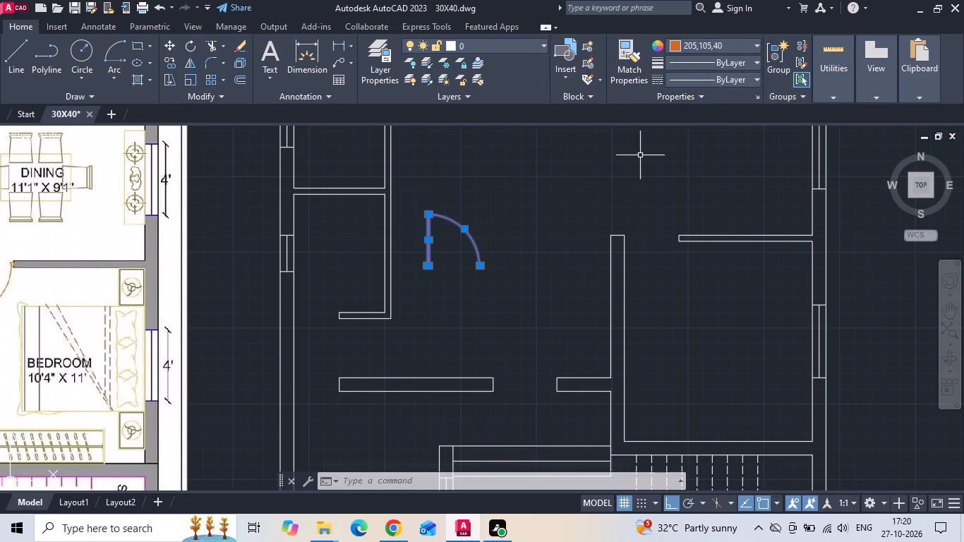
Define the orange-brown door leaf and swing arc as a block named D1, opened in the block editor, and return to the drawing.
text(B)
key(space)
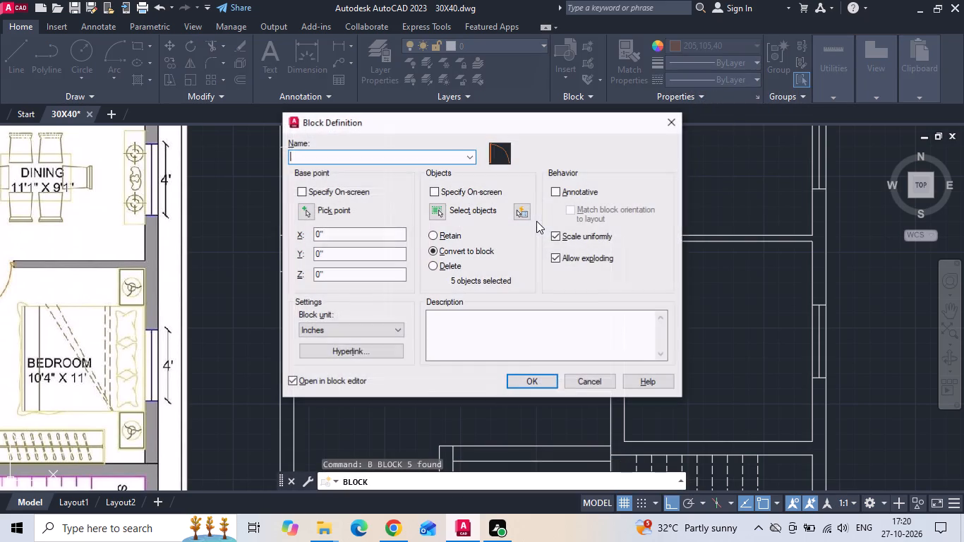
click(373, 157)
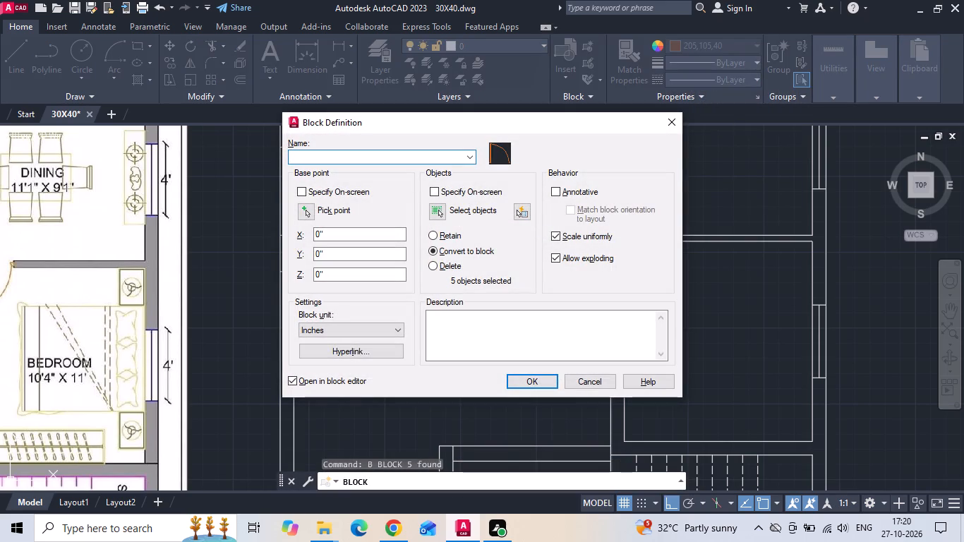
text(D1)
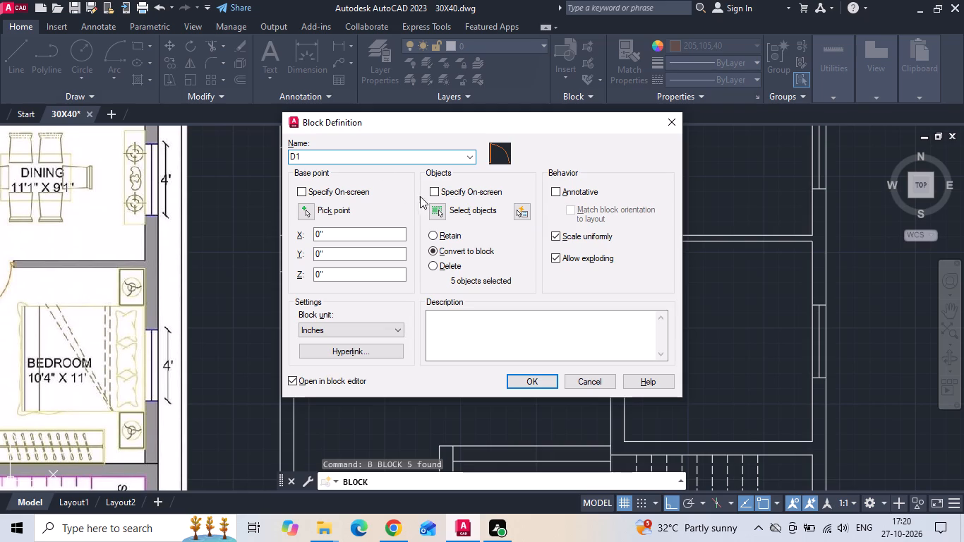
click(433, 208)
drag(418, 187, 418, 202)
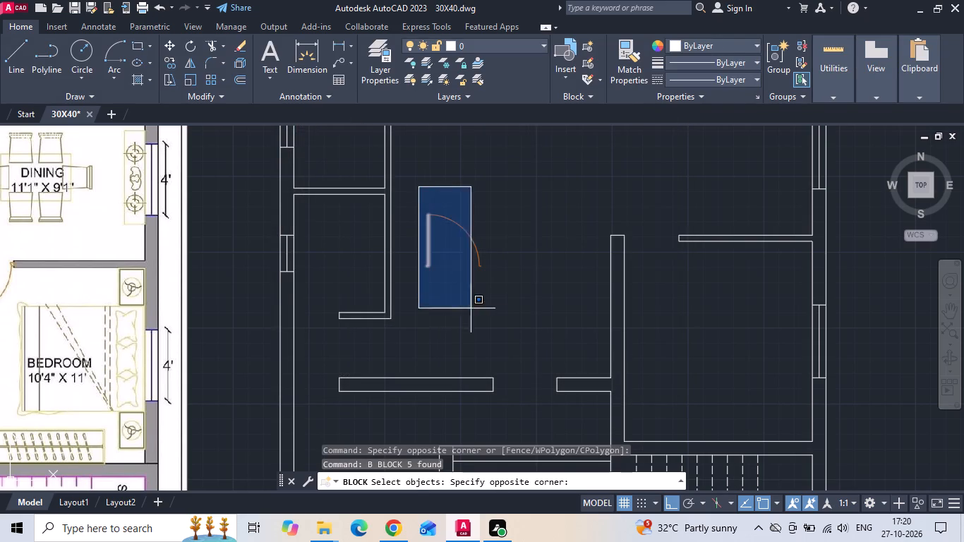
click(541, 317)
key(space)
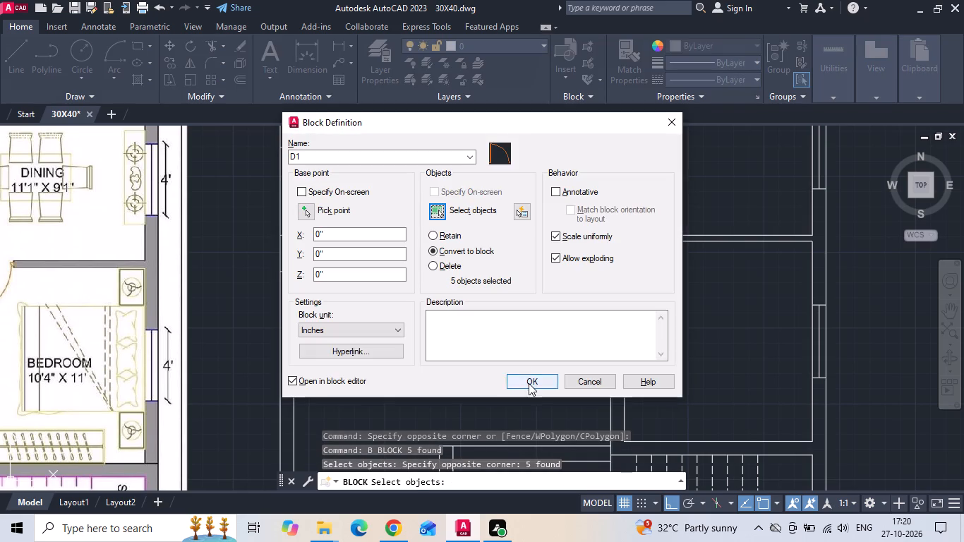
click(529, 383)
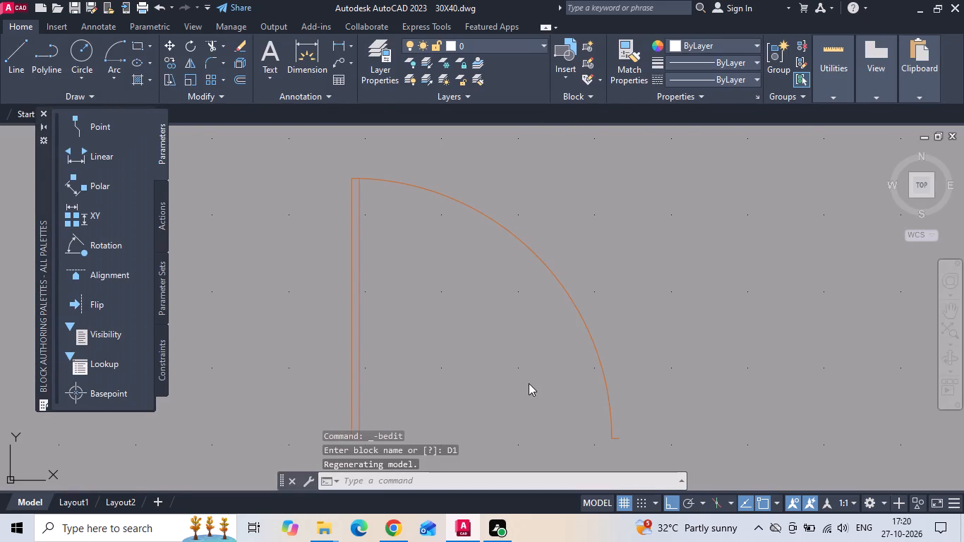
key(ctrl+s)
key(ctrl+z)
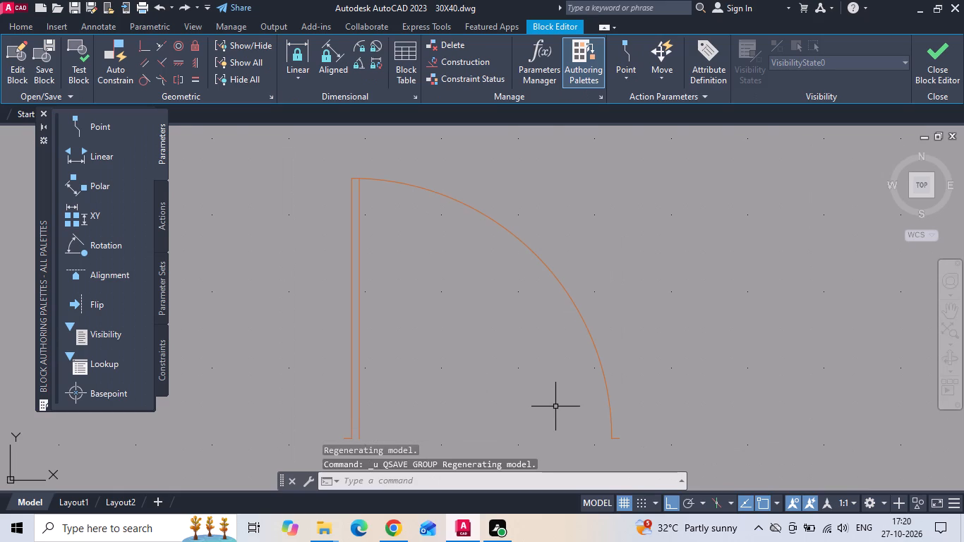
key(ctrl+z)
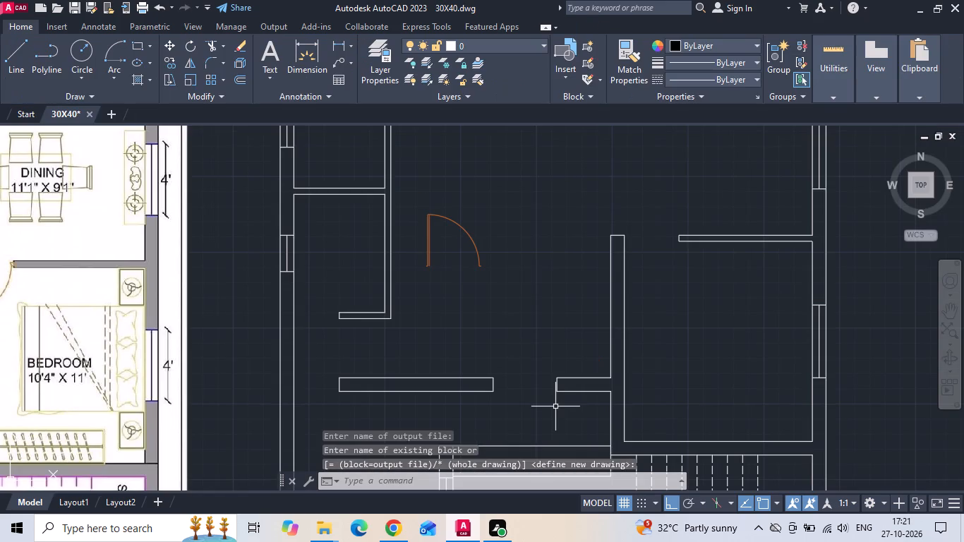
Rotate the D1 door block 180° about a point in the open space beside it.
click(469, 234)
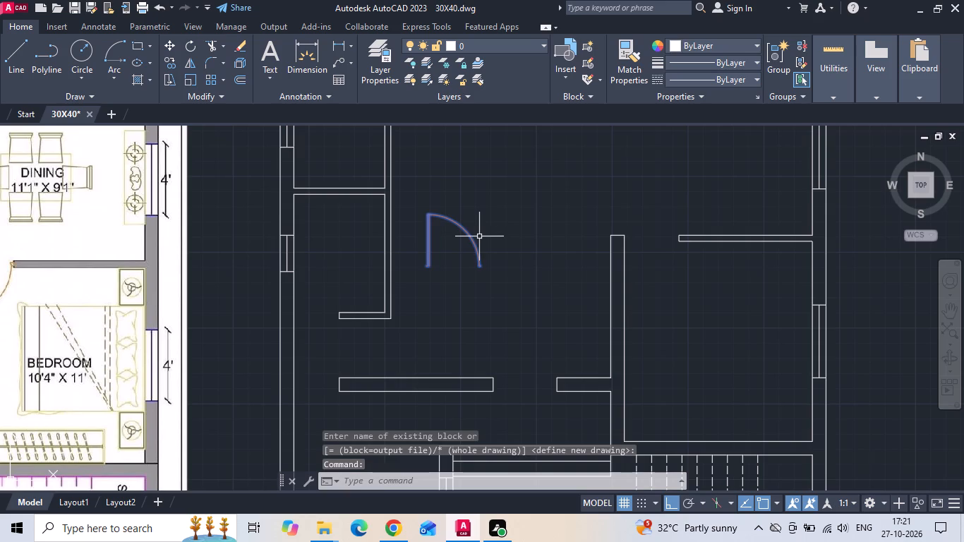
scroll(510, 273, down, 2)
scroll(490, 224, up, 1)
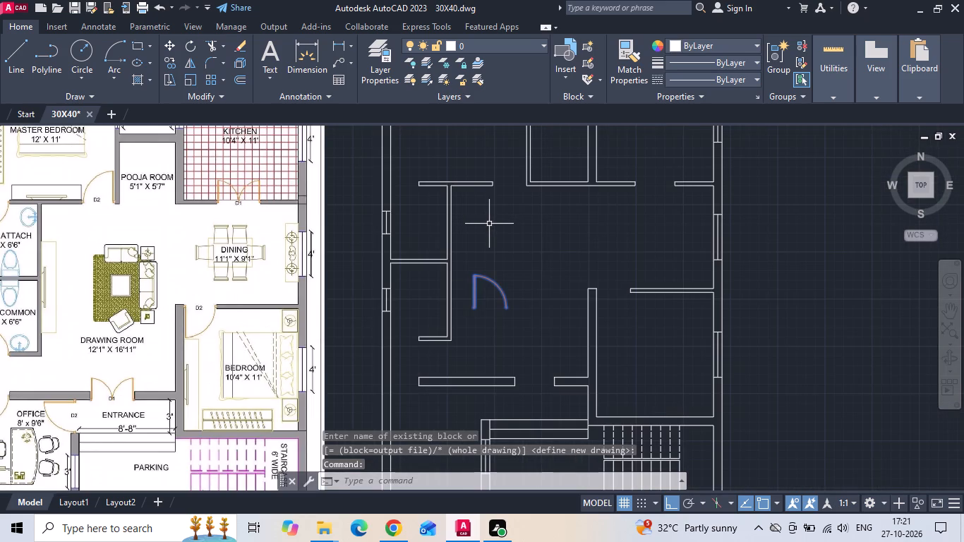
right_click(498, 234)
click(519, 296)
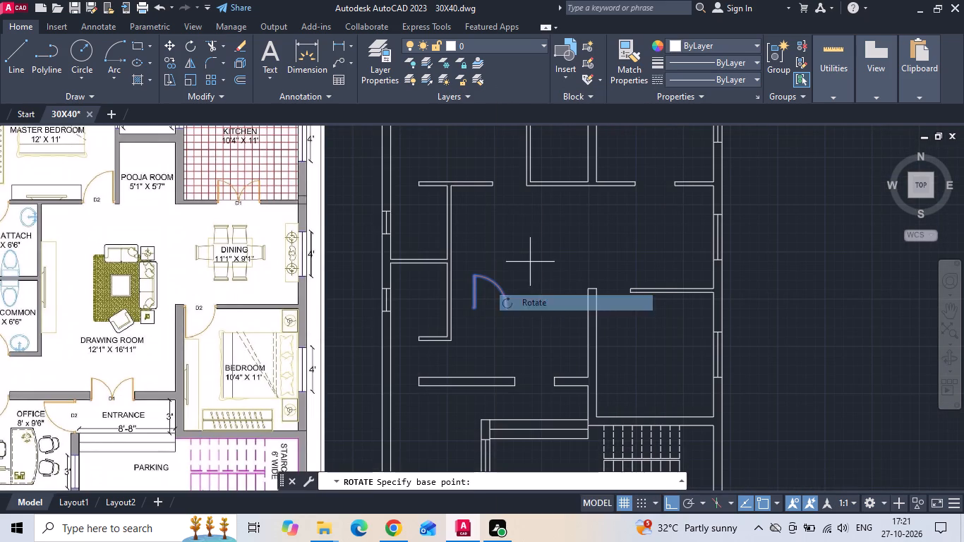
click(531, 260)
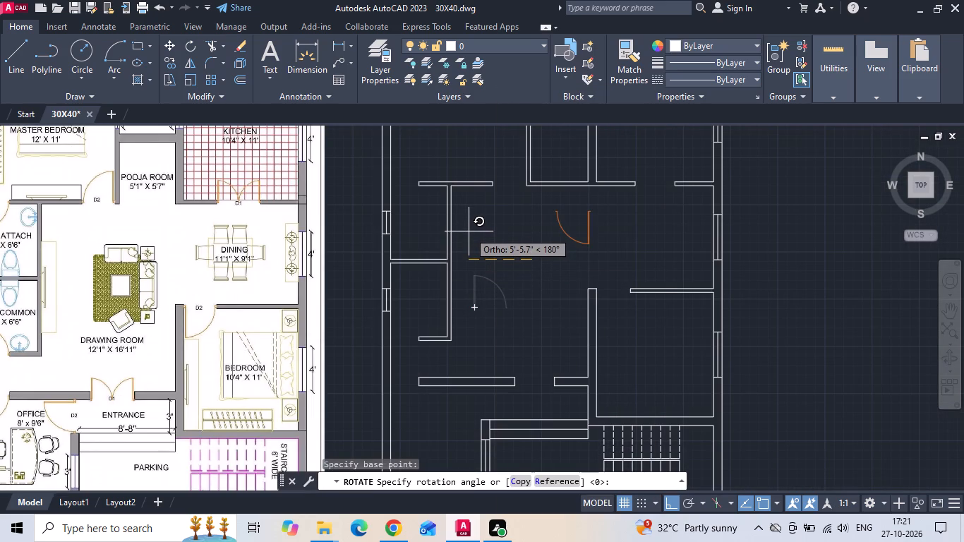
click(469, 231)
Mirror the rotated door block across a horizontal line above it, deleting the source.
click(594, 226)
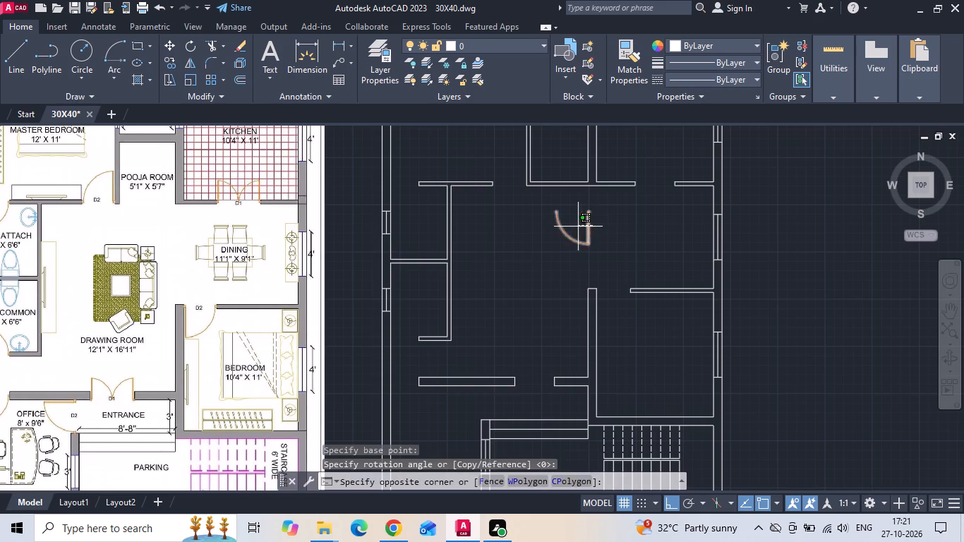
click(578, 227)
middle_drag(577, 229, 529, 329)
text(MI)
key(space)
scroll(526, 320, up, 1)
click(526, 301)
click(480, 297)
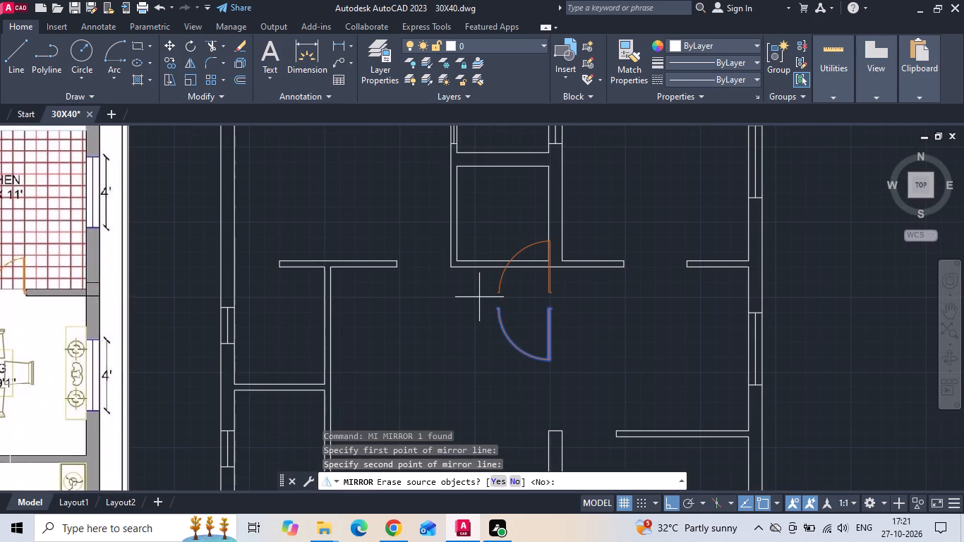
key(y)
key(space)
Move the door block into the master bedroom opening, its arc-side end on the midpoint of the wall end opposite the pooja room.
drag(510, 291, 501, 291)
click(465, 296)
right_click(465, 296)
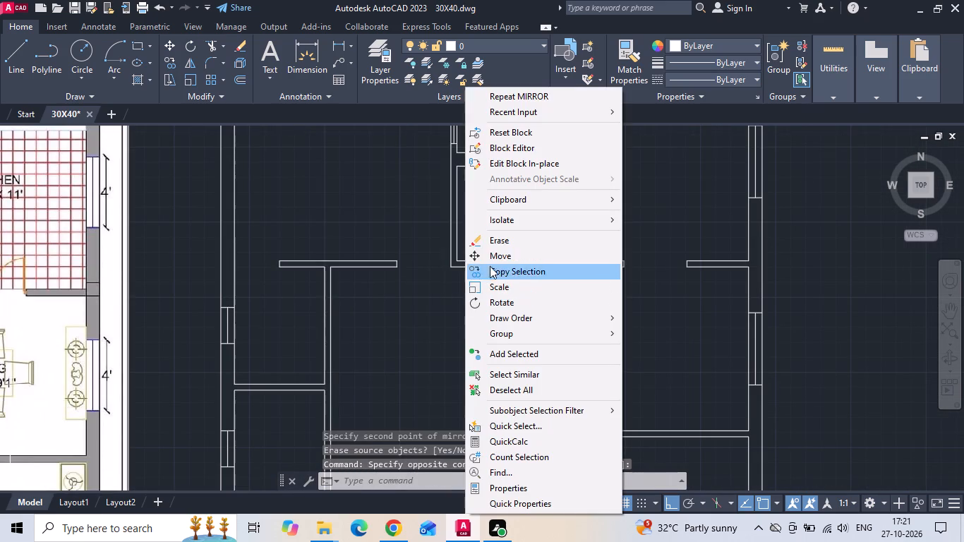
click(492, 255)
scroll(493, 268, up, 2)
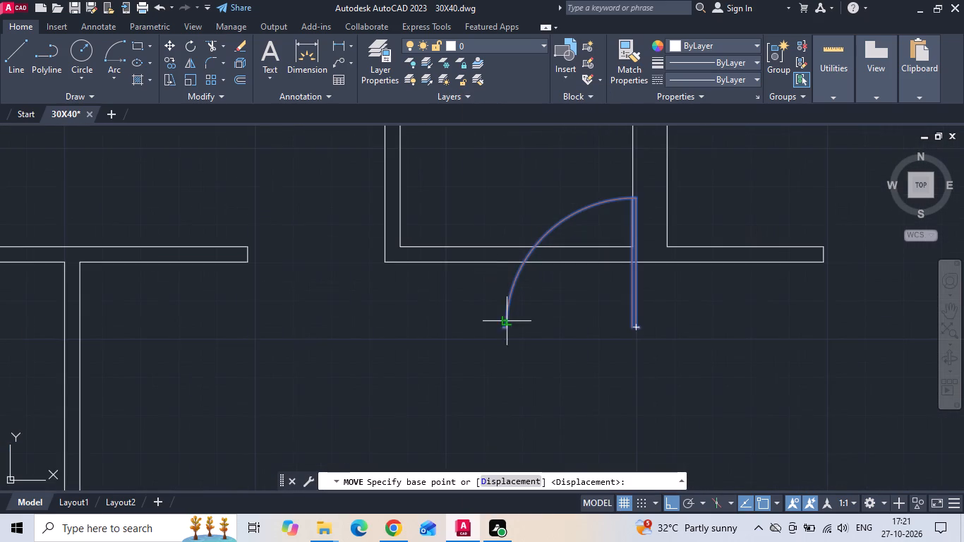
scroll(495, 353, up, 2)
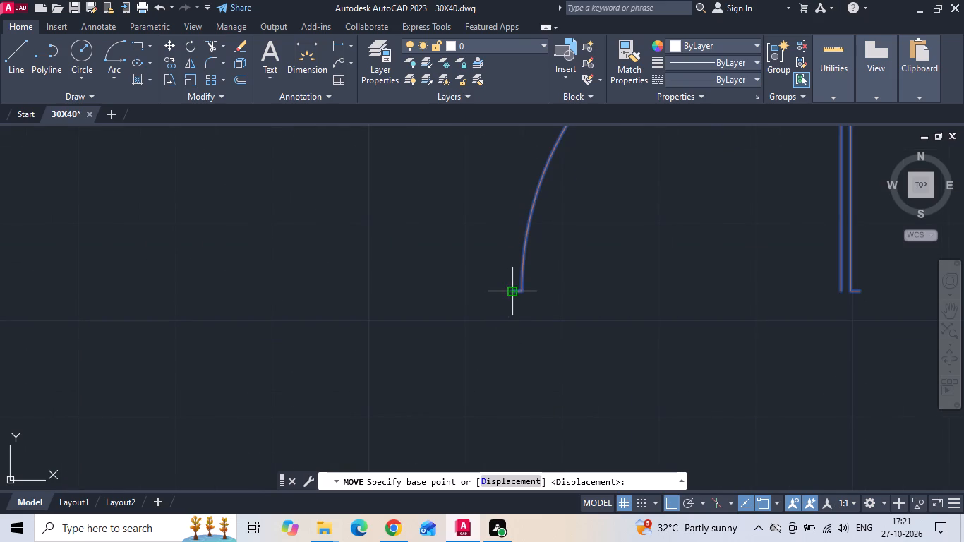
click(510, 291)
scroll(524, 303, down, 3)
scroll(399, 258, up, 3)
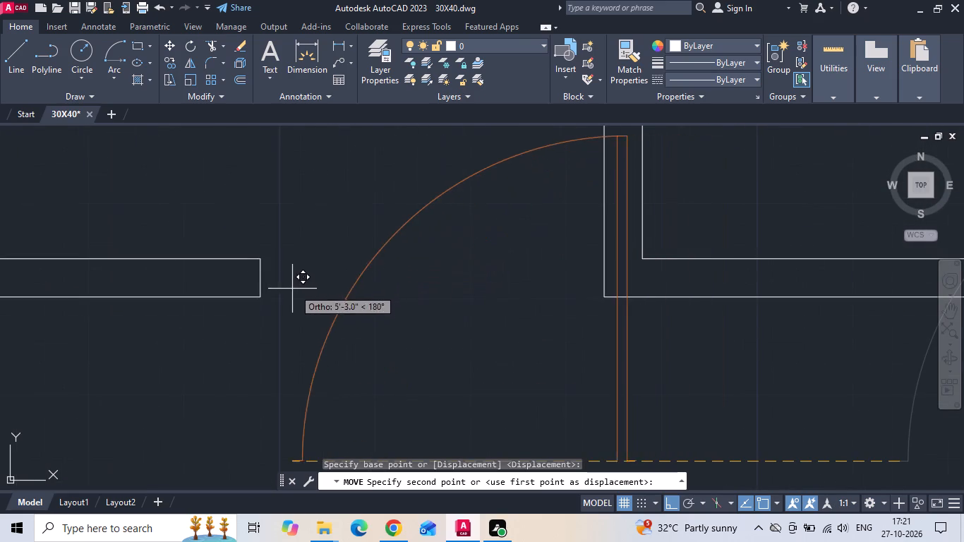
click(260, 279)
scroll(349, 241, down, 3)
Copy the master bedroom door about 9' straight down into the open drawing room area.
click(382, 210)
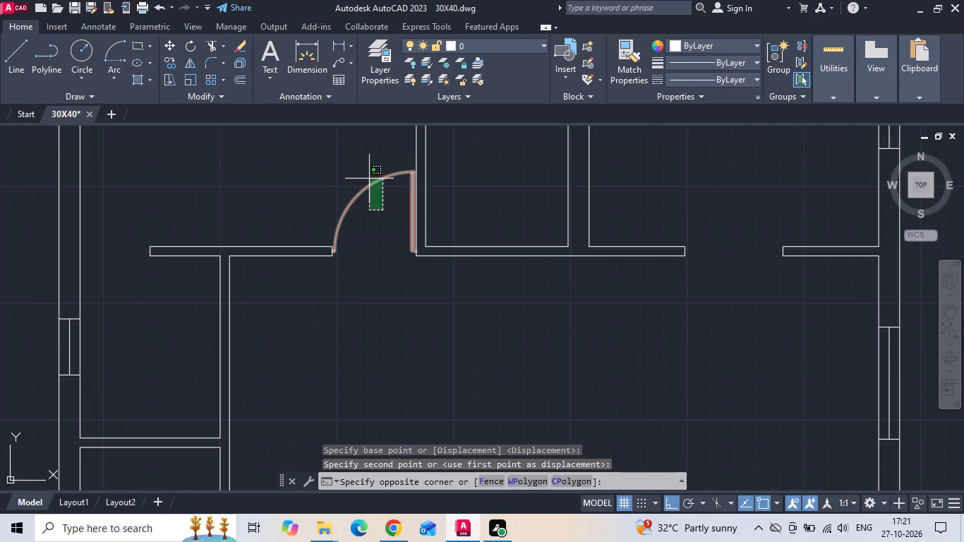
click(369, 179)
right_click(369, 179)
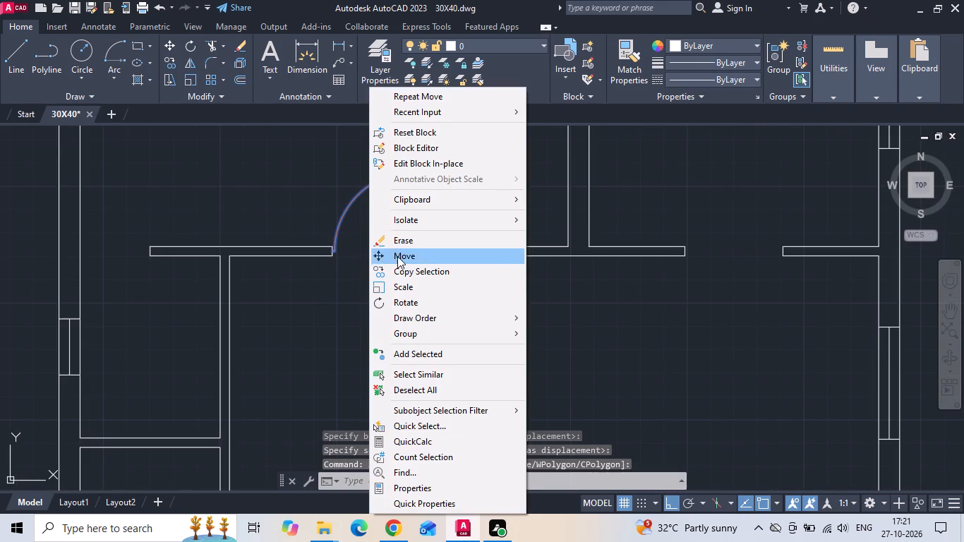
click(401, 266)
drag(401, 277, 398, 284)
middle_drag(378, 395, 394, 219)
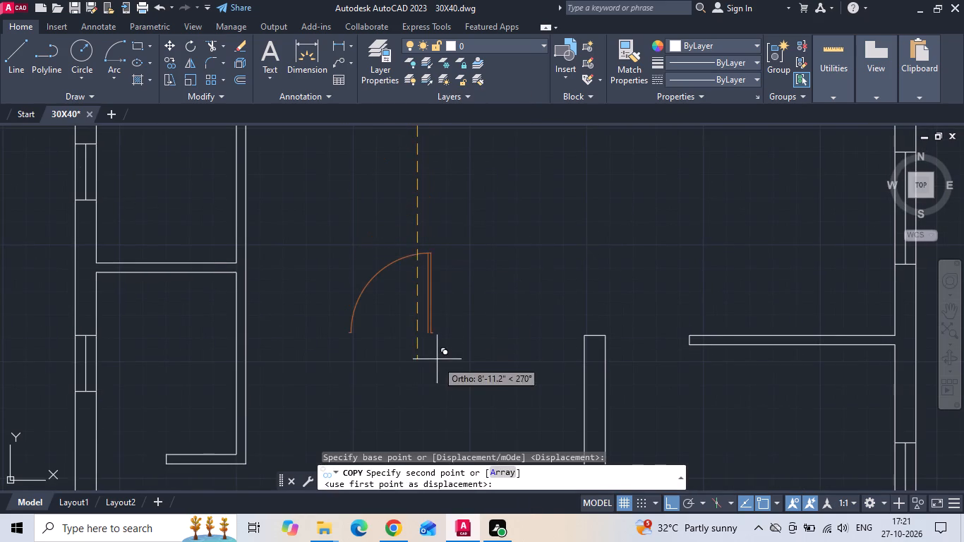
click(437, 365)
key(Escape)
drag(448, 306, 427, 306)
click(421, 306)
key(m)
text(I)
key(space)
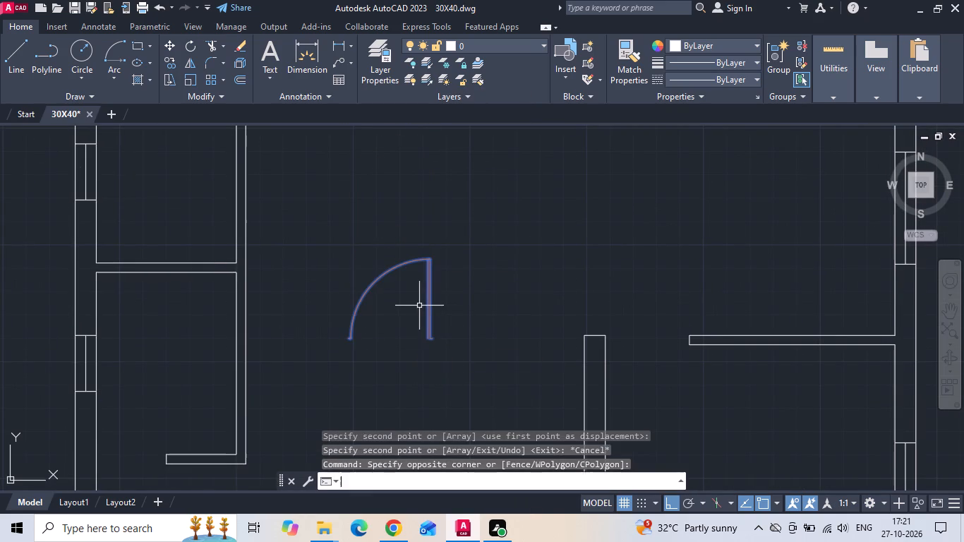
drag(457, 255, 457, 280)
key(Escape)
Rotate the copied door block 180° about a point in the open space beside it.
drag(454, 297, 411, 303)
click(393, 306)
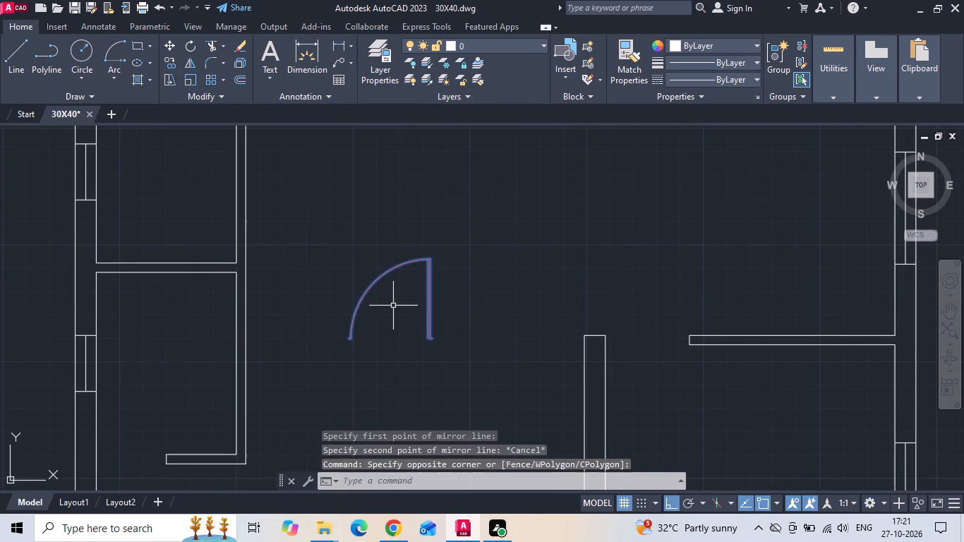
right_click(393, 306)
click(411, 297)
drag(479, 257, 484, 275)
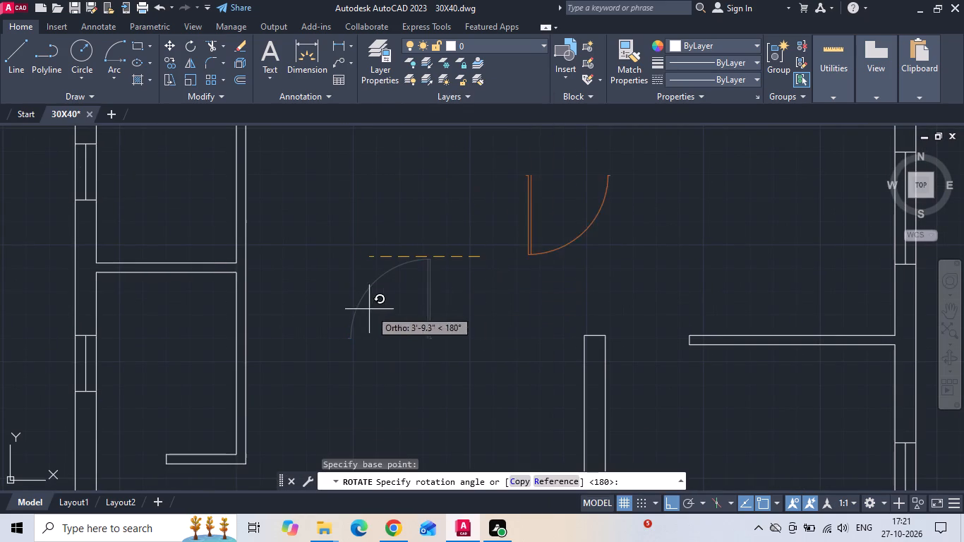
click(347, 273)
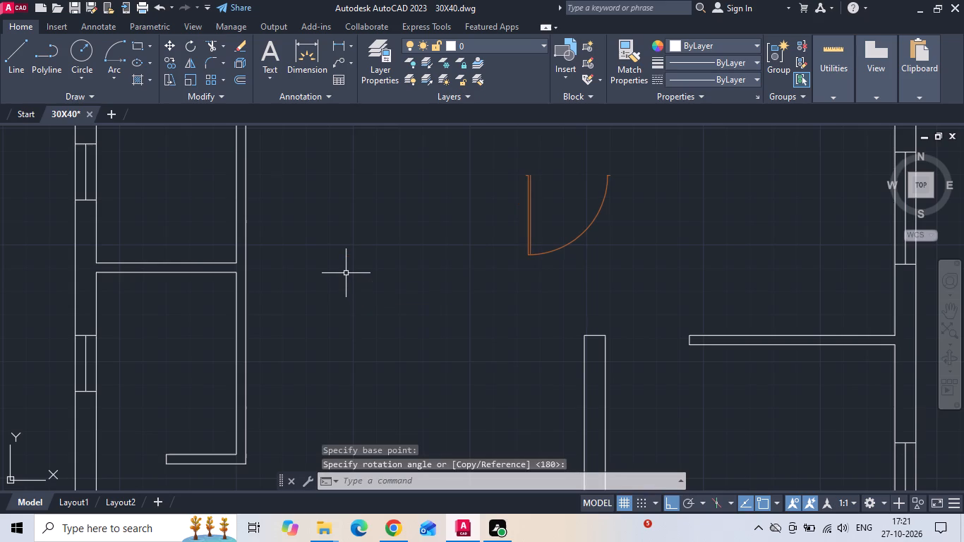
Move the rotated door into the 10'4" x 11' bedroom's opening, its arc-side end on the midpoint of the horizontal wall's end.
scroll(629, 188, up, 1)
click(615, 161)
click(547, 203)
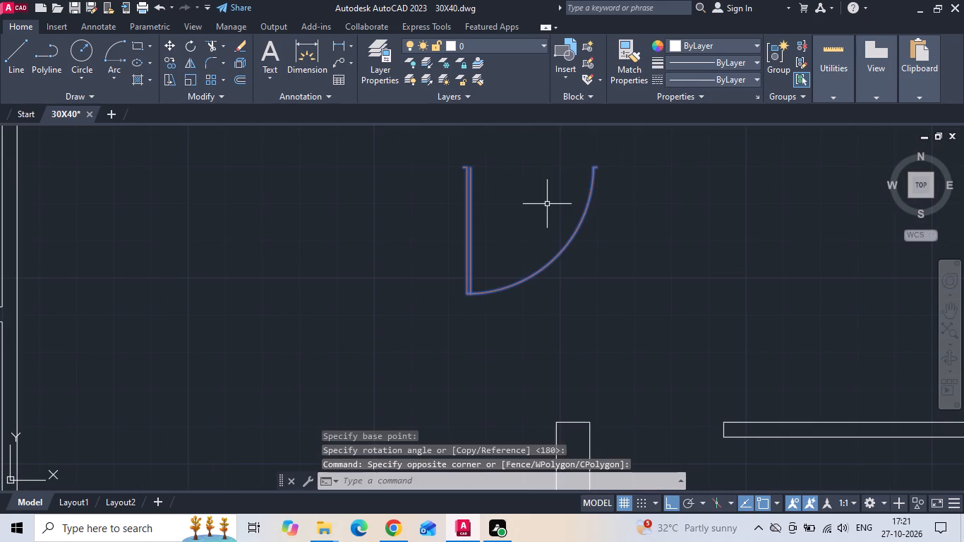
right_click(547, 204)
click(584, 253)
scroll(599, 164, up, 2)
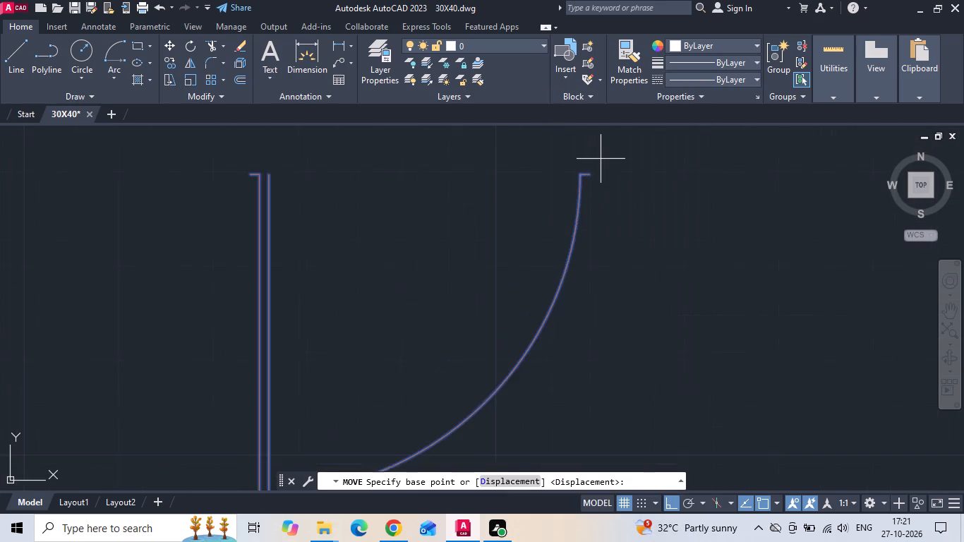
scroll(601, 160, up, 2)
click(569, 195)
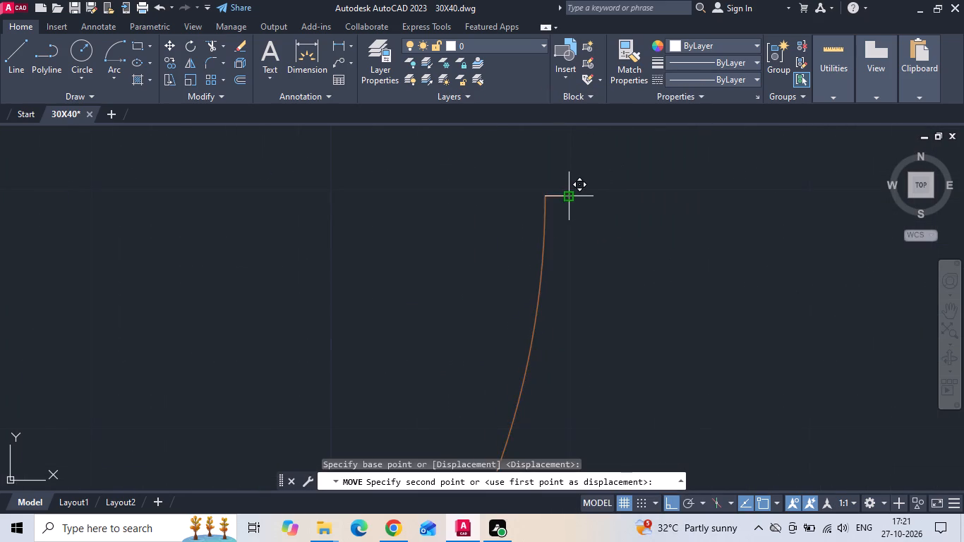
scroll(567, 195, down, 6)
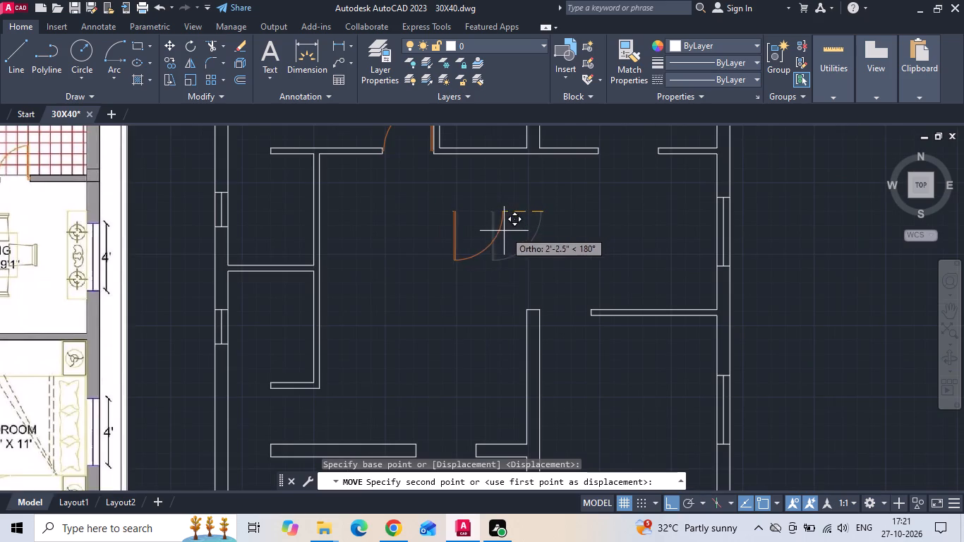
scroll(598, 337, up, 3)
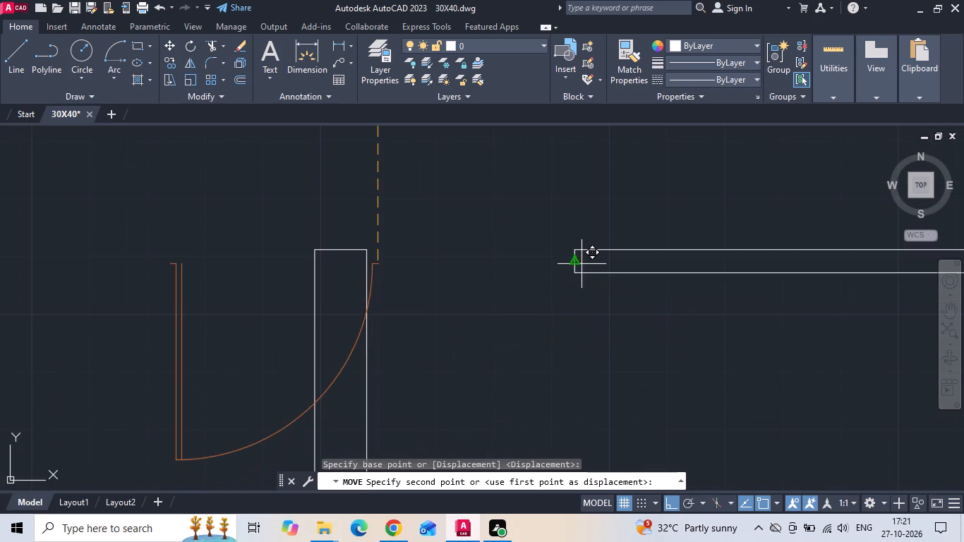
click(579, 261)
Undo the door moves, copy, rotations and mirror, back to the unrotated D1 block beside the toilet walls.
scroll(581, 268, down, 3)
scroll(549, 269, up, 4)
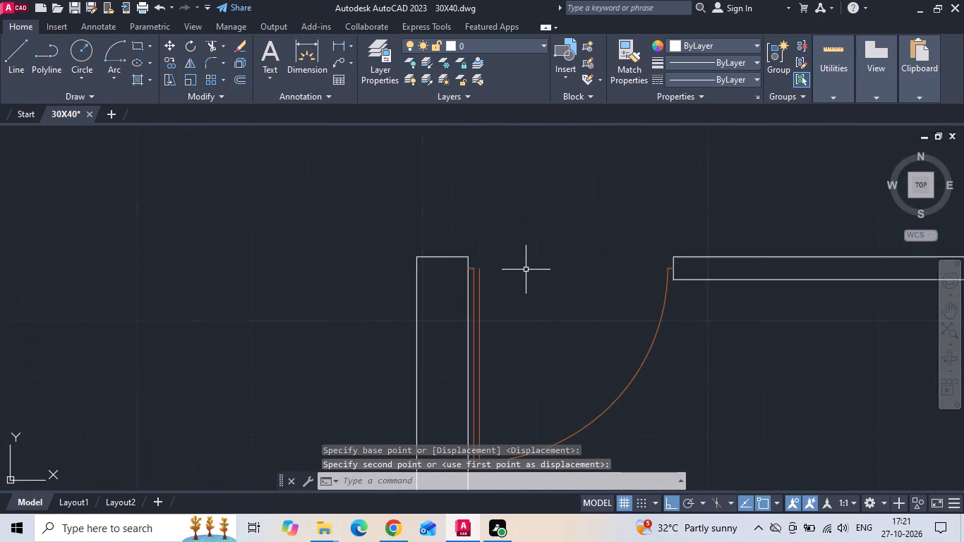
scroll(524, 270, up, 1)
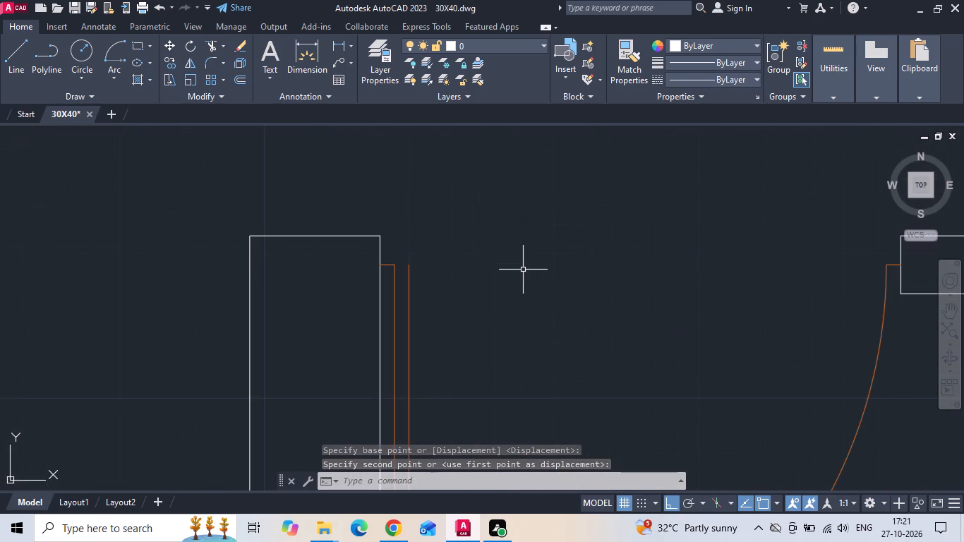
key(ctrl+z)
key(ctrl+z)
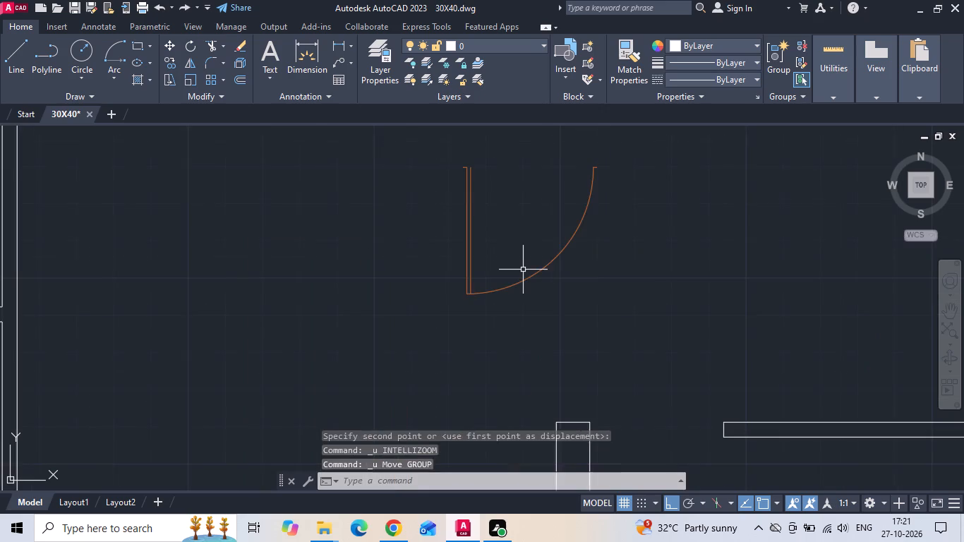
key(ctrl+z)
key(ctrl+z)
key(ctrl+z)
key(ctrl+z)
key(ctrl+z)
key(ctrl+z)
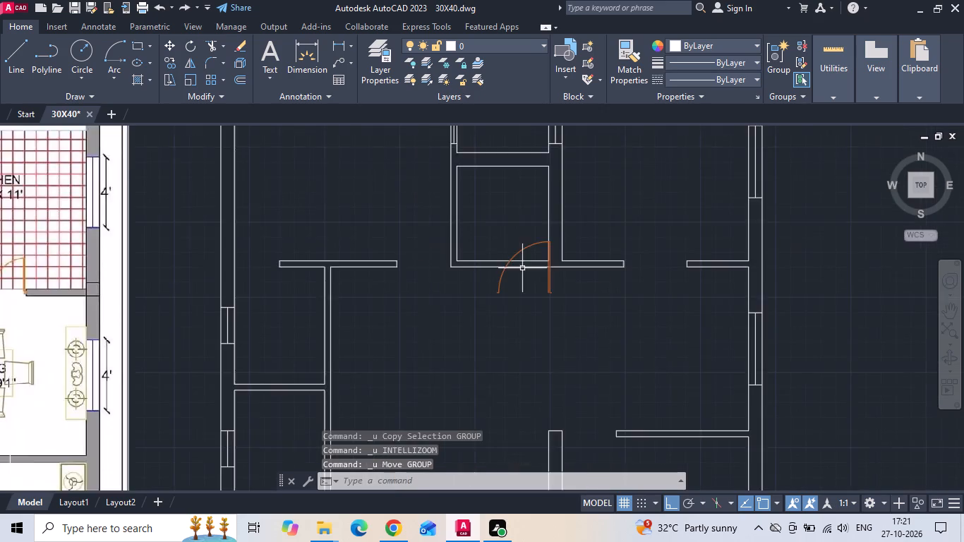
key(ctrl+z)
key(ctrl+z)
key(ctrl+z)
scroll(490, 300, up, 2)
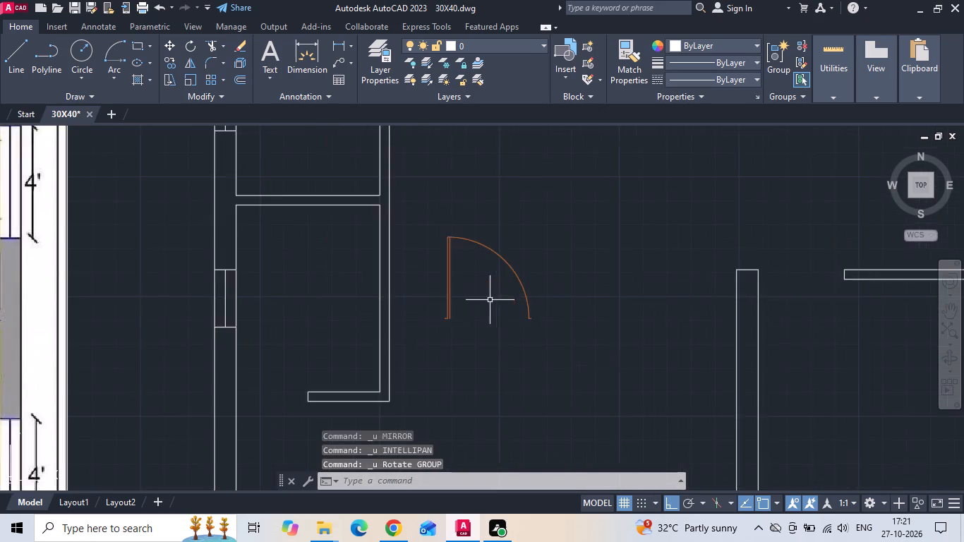
Undo the door's conversion to a block and its orange-brown colour, back to the plain white linework.
scroll(438, 310, up, 2)
key(ctrl+z)
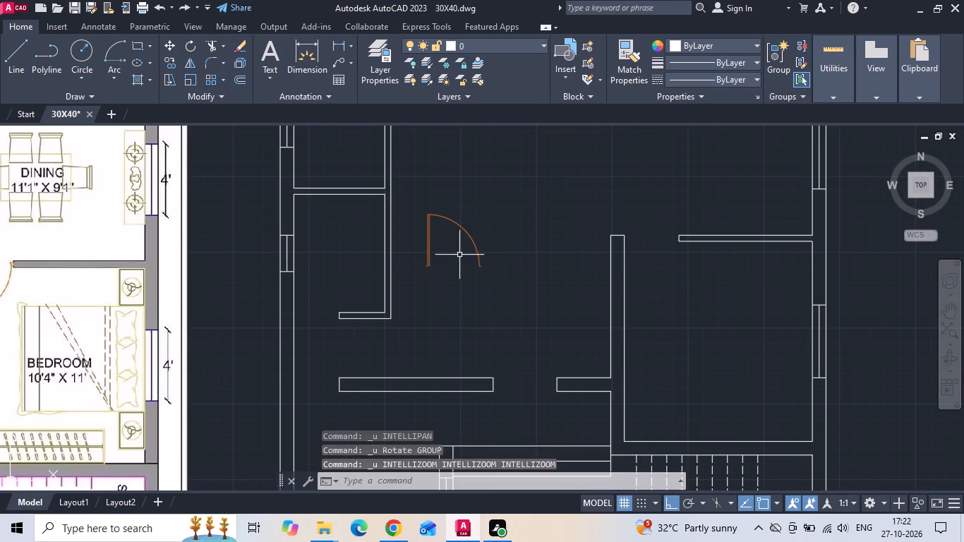
key(ctrl+z)
key(ctrl+z)
Extend the short jamb line at the foot of the door leaf across to the leaf's second vertical line.
scroll(441, 266, up, 4)
text(EX)
key(space)
click(356, 277)
drag(352, 282, 352, 277)
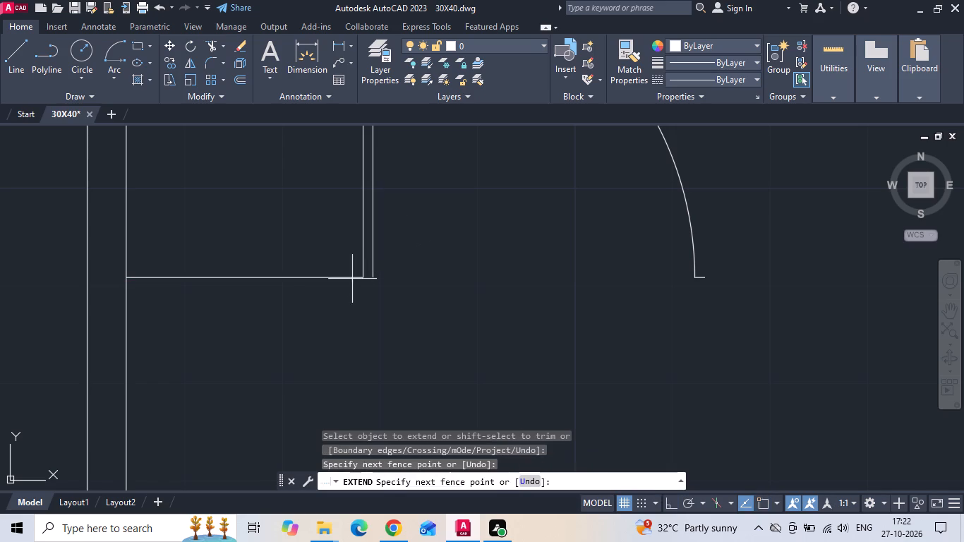
drag(352, 277, 354, 253)
key(ctrl+z)
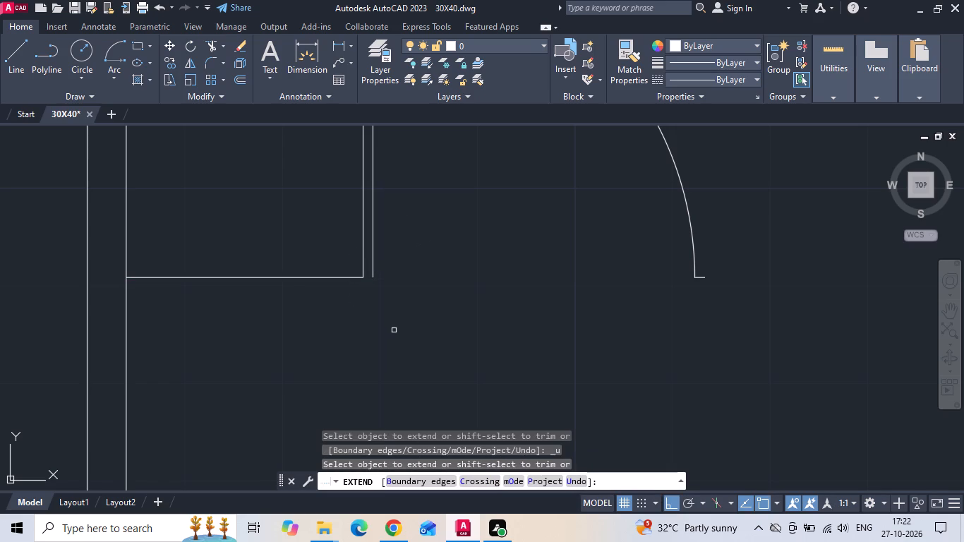
key(ctrl+z)
scroll(369, 282, up, 3)
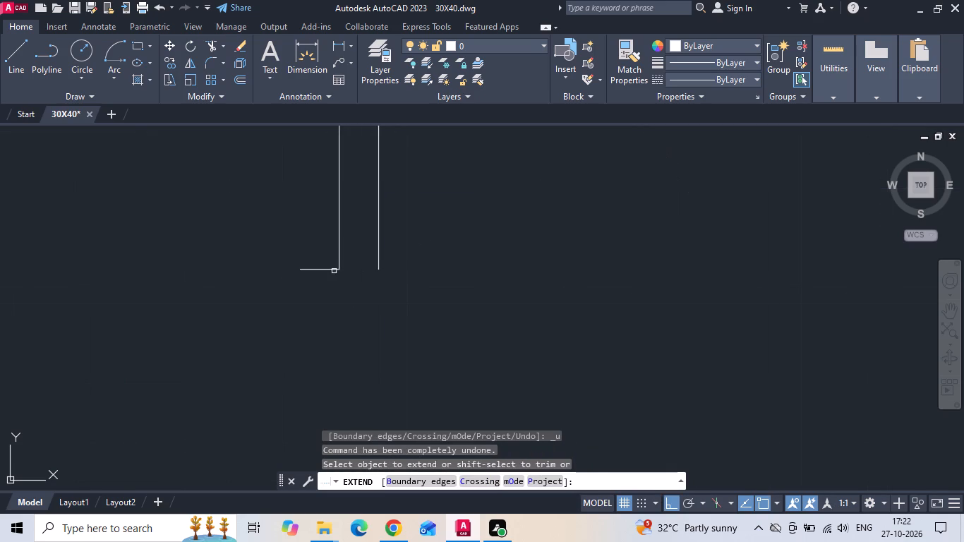
click(333, 268)
scroll(371, 293, down, 5)
key(Escape)
Set the colour of all the door's lines and arc to 242,103,34.
drag(584, 154, 584, 169)
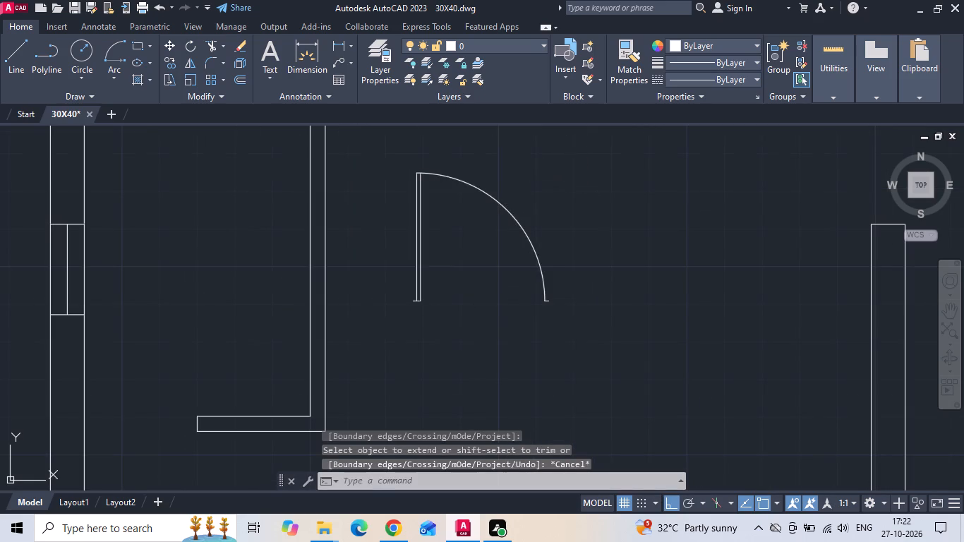
drag(584, 169, 526, 239)
click(350, 363)
click(674, 46)
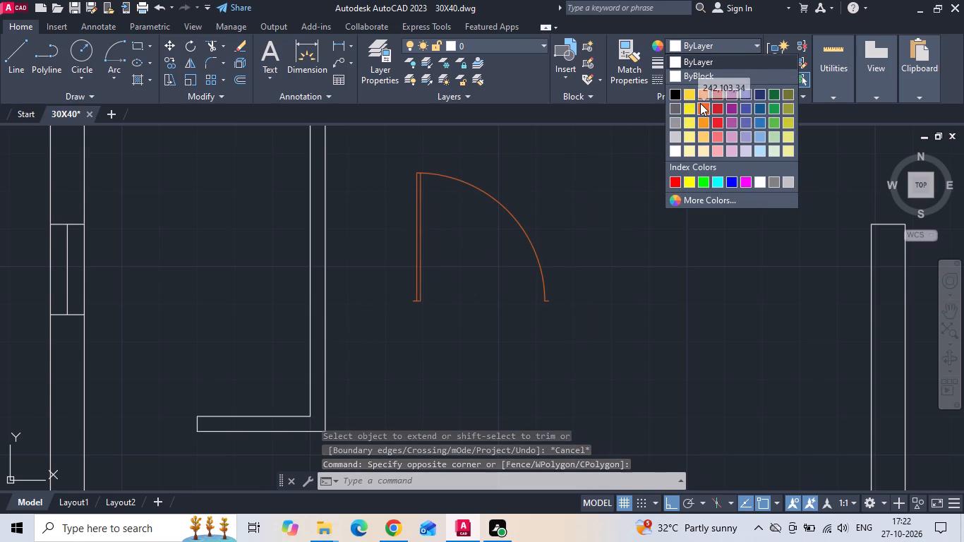
click(700, 103)
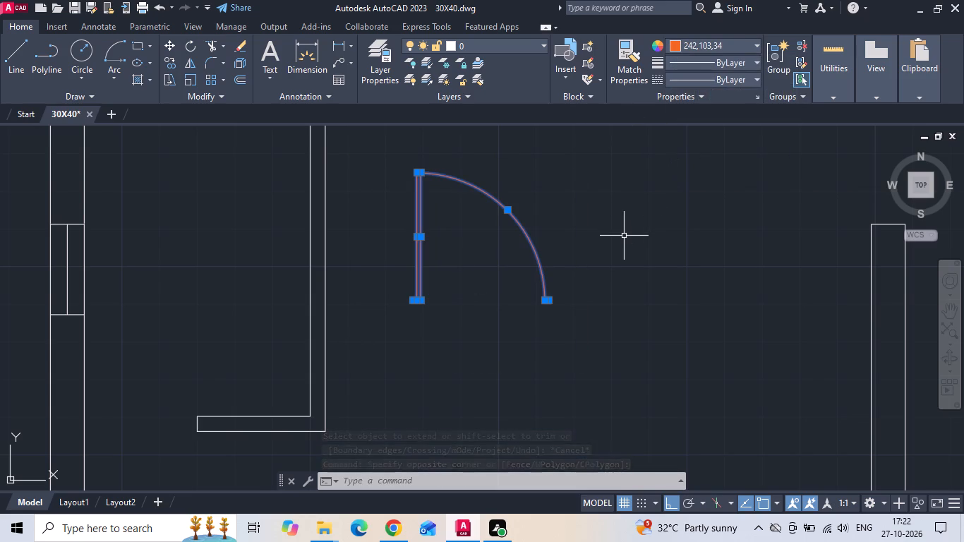
Convert the door's five objects into a block named 1, and leave the block editor without editing it.
text(B)
key(space)
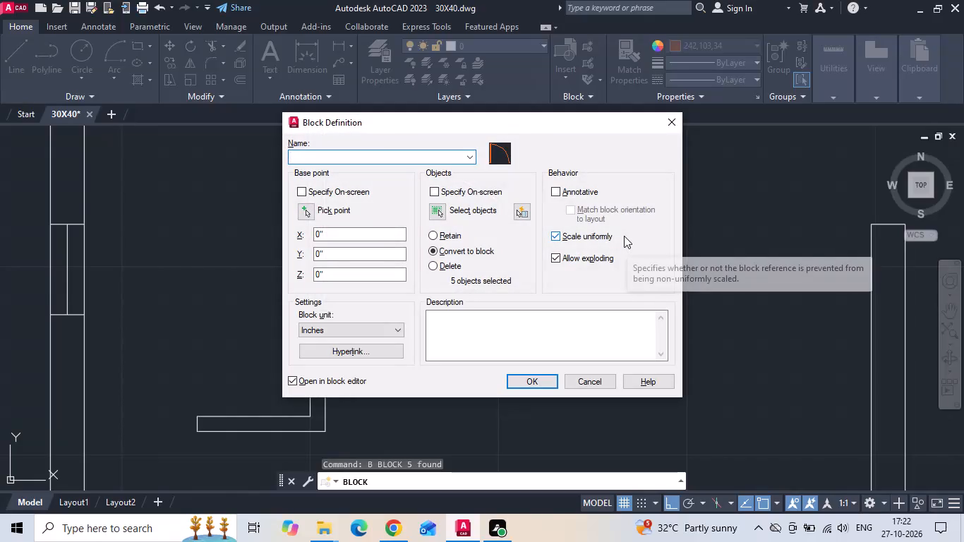
key(1)
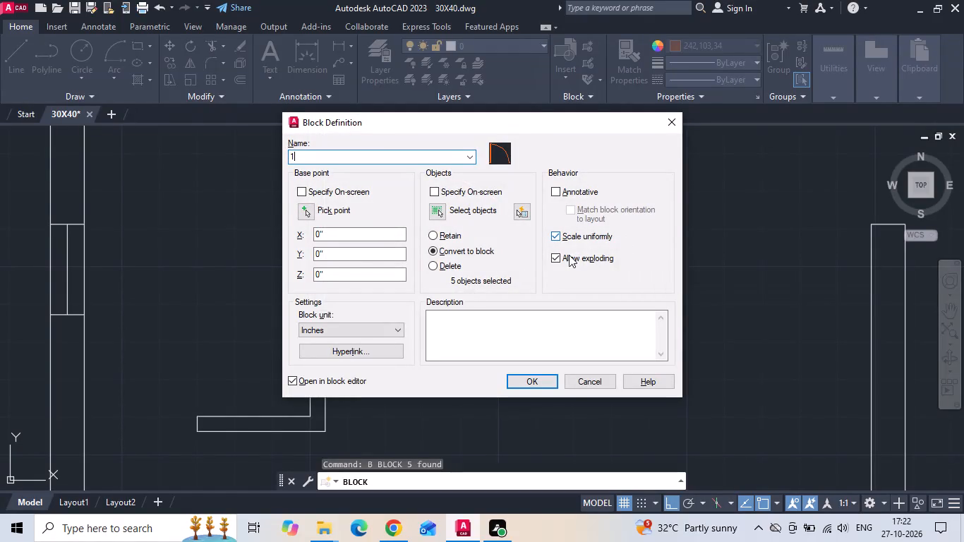
click(437, 211)
drag(397, 333, 419, 292)
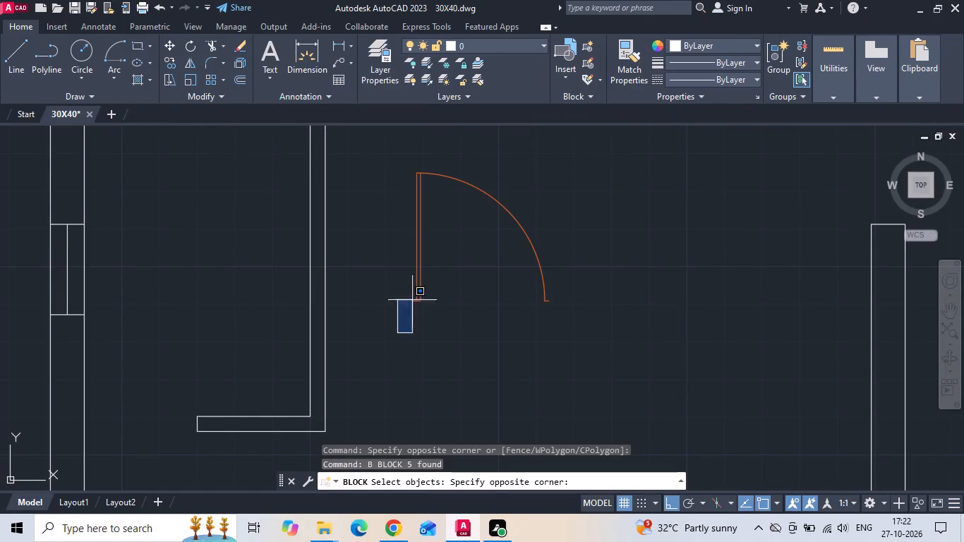
drag(419, 292, 439, 277)
click(610, 144)
key(space)
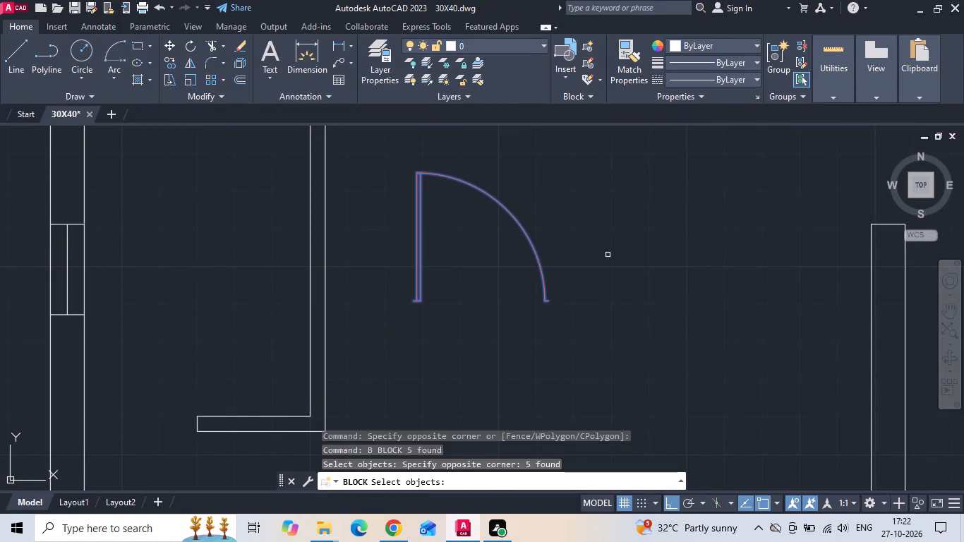
click(522, 384)
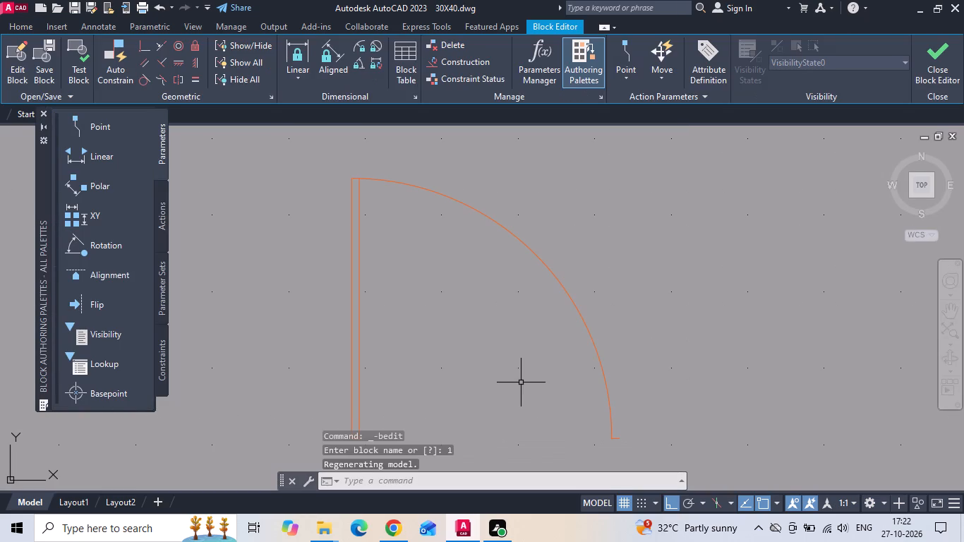
key(ctrl+z)
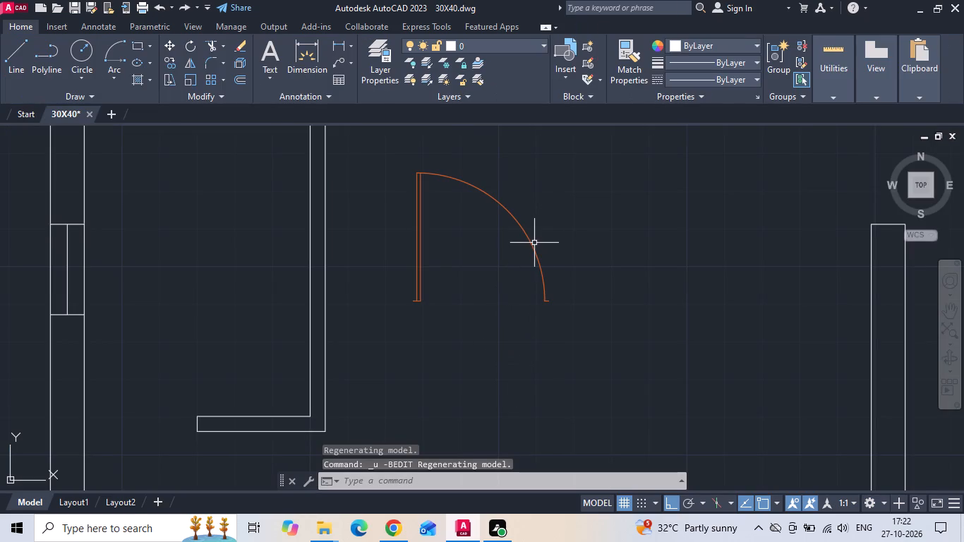
Mirror the door block about a vertical line just beyond its arc side, erasing the source.
click(533, 246)
right_click(536, 241)
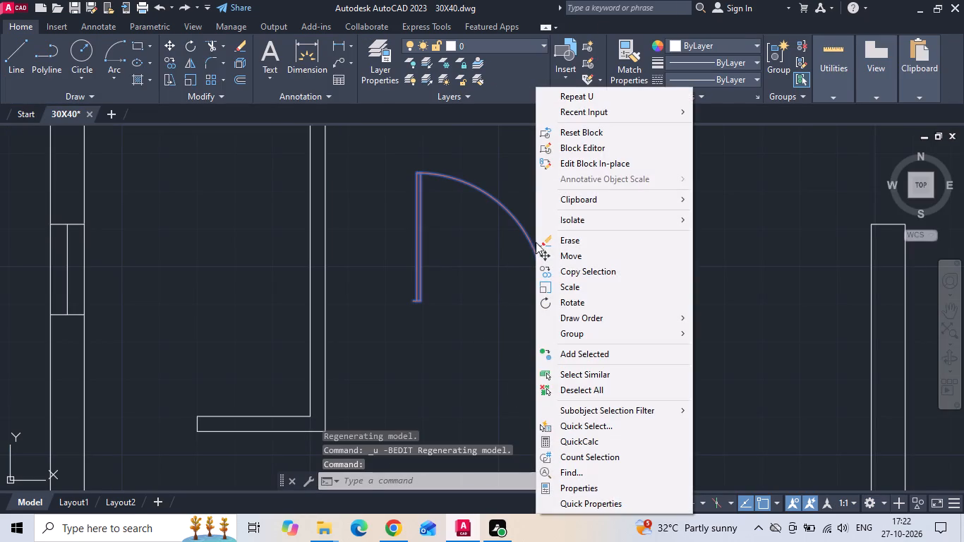
click(512, 190)
text(MI)
key(space)
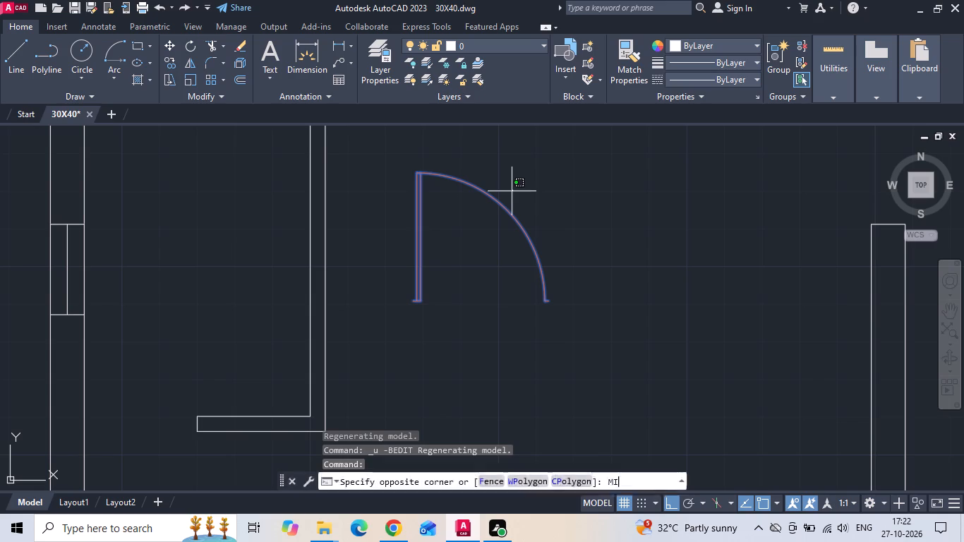
drag(591, 205, 584, 262)
click(575, 306)
text(Y)
key(space)
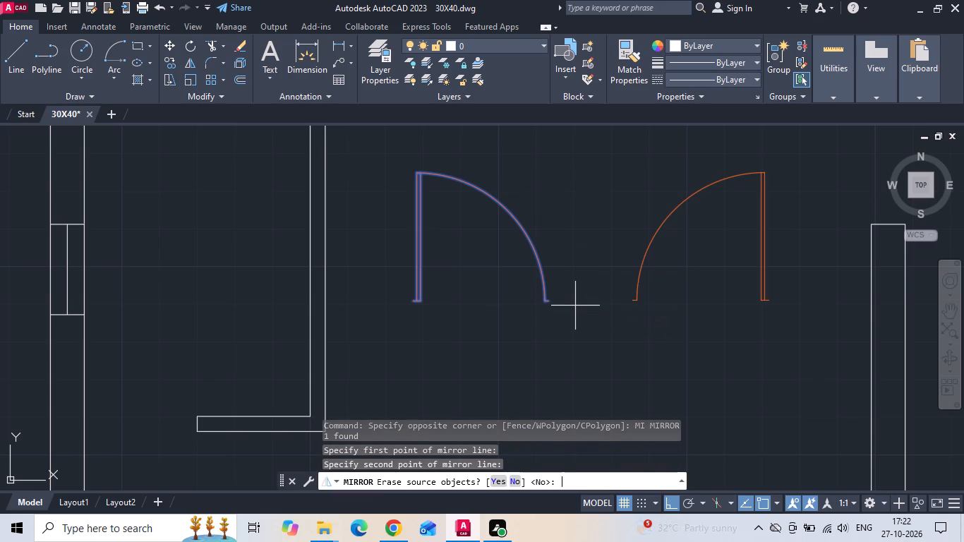
key(space)
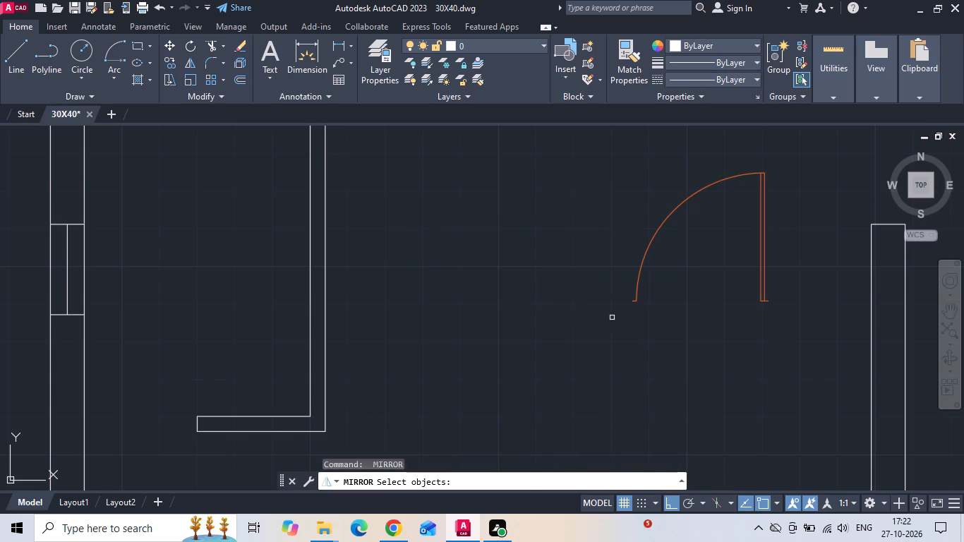
key(space)
Move the mirrored door into the master bedroom opening, its arc-side end on the midpoint of the horizontal wall's end.
drag(675, 306, 627, 287)
click(565, 251)
right_click(565, 251)
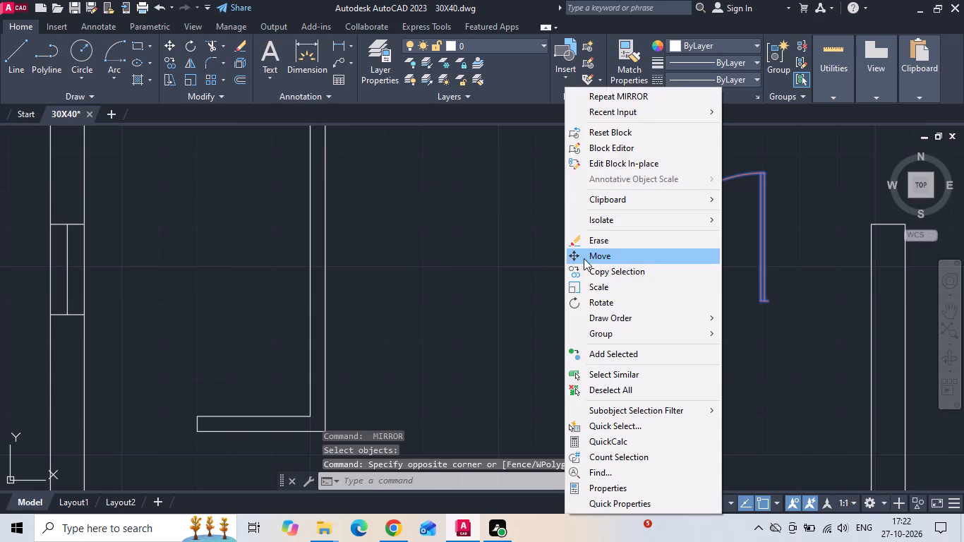
click(584, 258)
scroll(646, 287, up, 5)
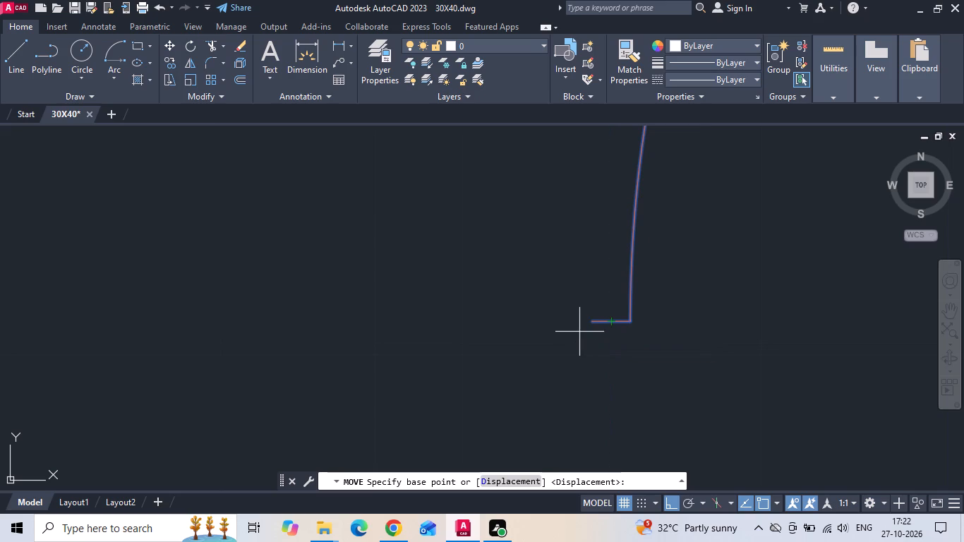
click(589, 323)
scroll(578, 338, down, 6)
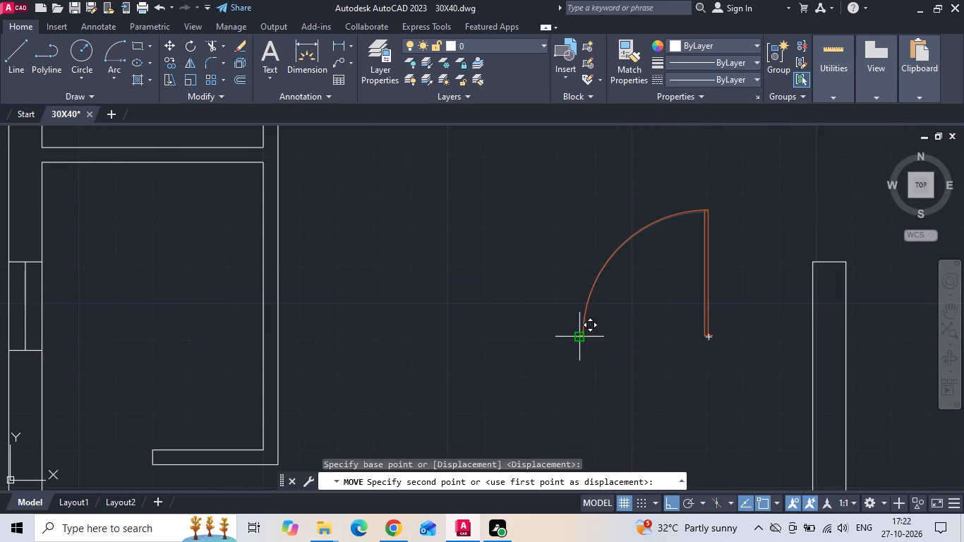
scroll(577, 339, down, 1)
scroll(523, 136, up, 3)
click(518, 190)
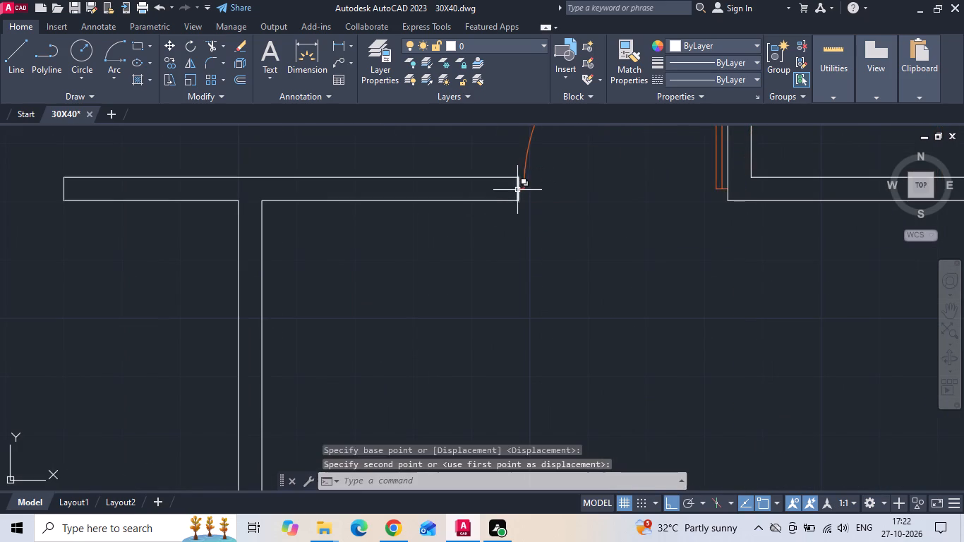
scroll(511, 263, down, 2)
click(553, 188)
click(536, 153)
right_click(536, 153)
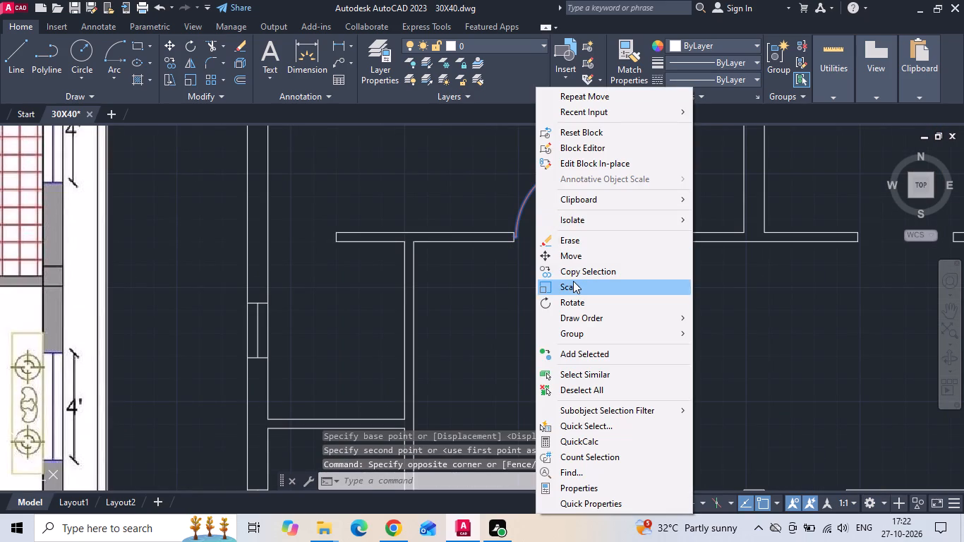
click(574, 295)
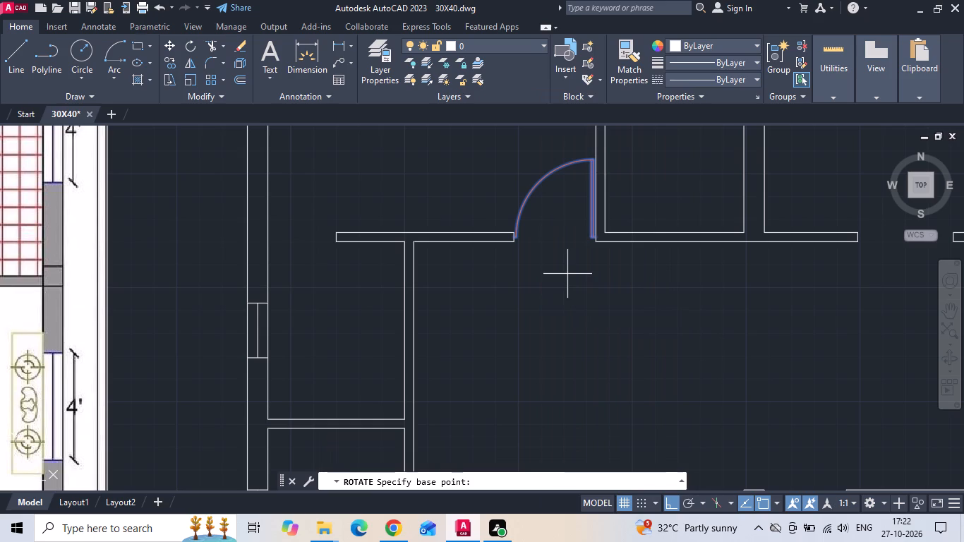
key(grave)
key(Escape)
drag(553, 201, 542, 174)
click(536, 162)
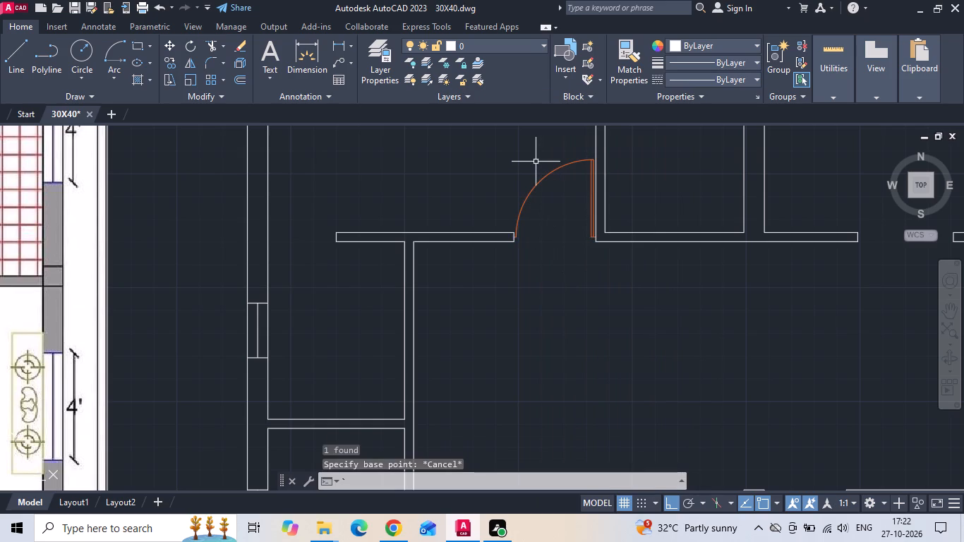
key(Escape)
Copy the master bedroom door straight down into the open area just below its opening.
drag(547, 164, 531, 193)
click(527, 205)
right_click(527, 205)
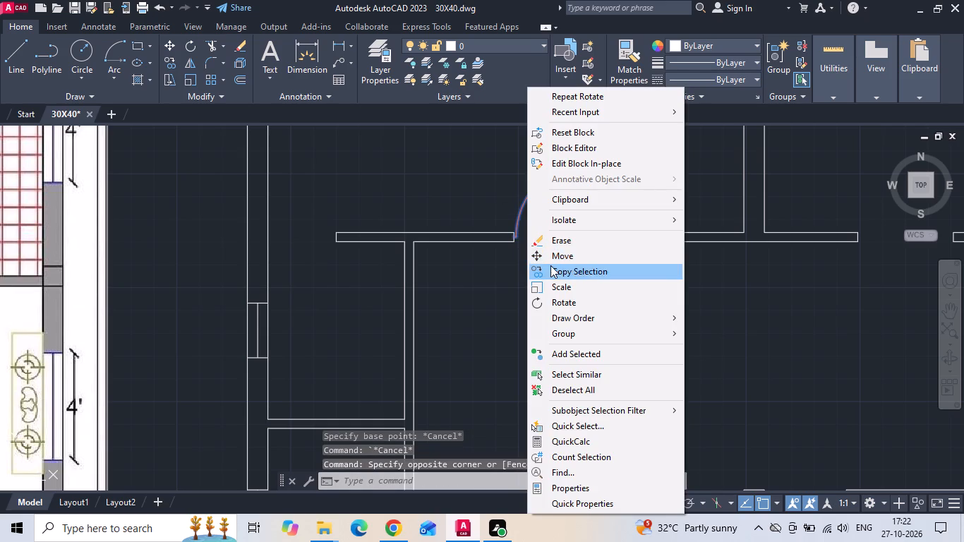
click(550, 265)
click(561, 239)
click(574, 339)
key(Escape)
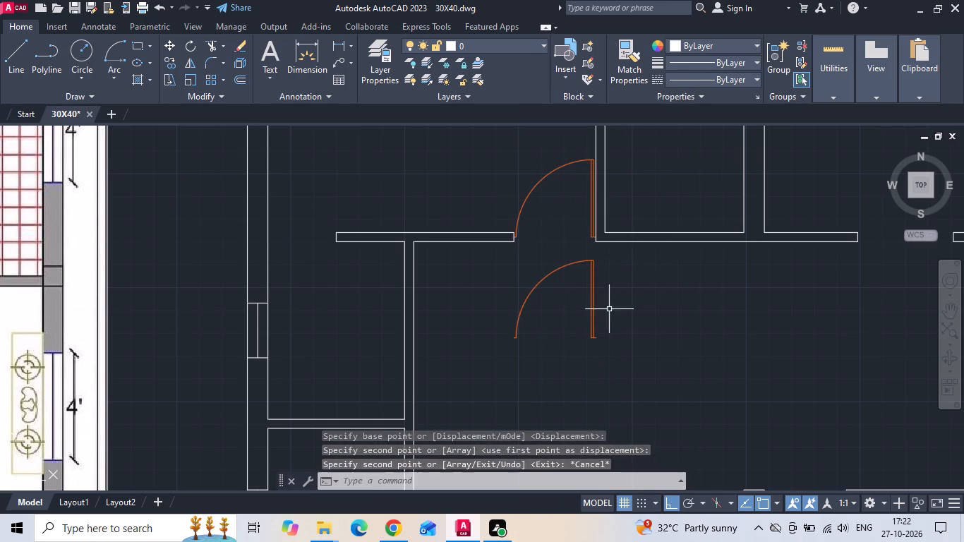
Rotate the copied door block 180° about a point in the open space beside its leaf.
drag(610, 308, 594, 313)
click(591, 314)
right_click(589, 314)
click(617, 303)
drag(622, 315, 622, 323)
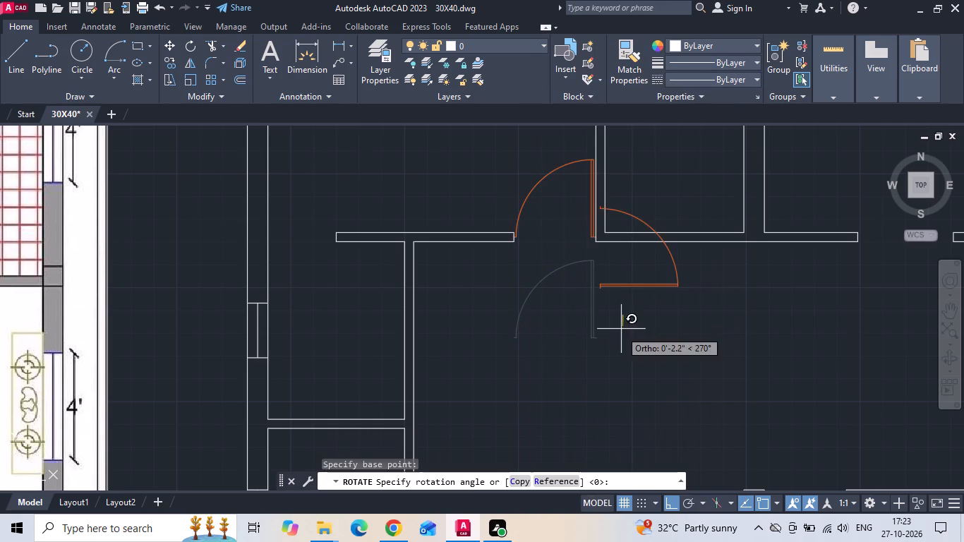
click(492, 347)
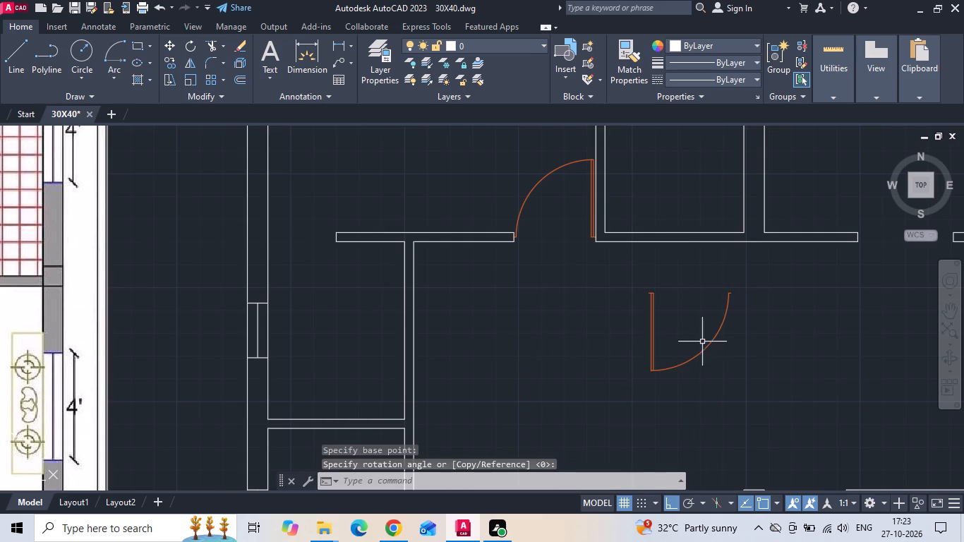
Move the rotated door block into the lower-right bedroom opening, its arc-side end on the midpoint of the horizontal wall's end.
scroll(752, 335, up, 1)
scroll(735, 265, up, 1)
drag(735, 261, 726, 263)
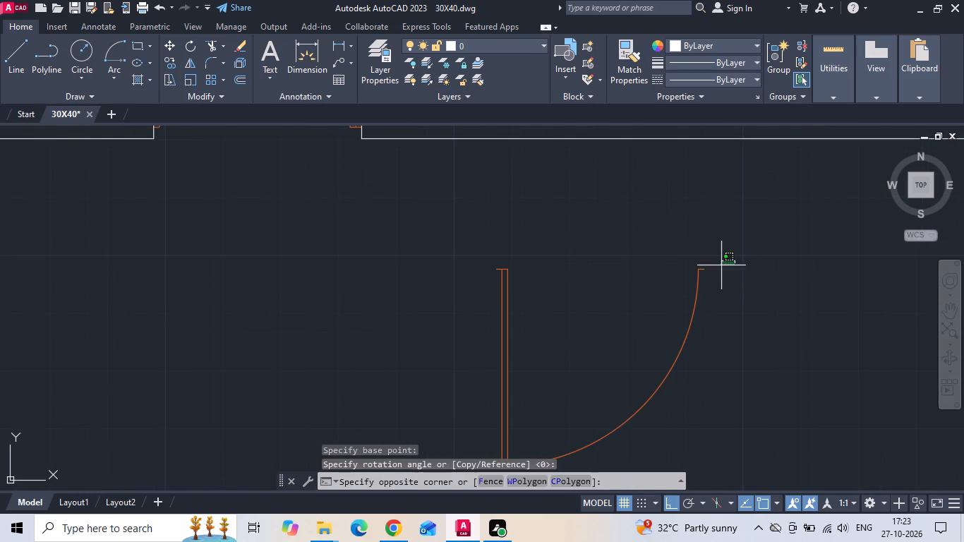
right_click(625, 306)
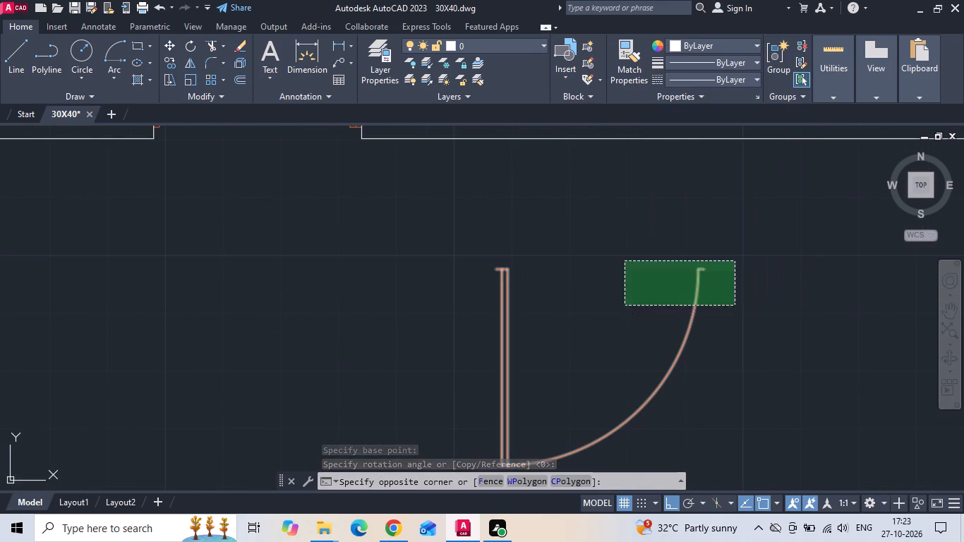
click(625, 306)
right_click(624, 306)
click(649, 262)
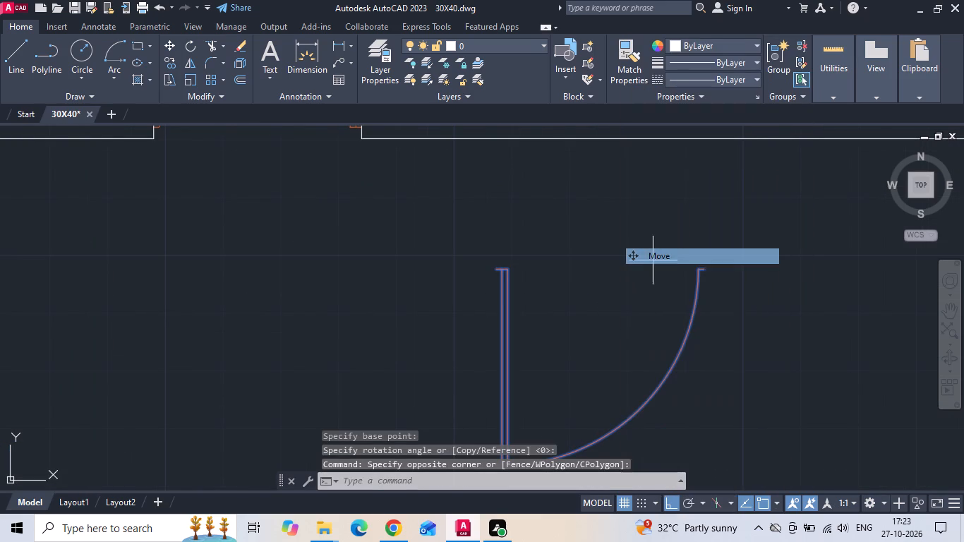
scroll(697, 259, up, 2)
scroll(755, 271, up, 2)
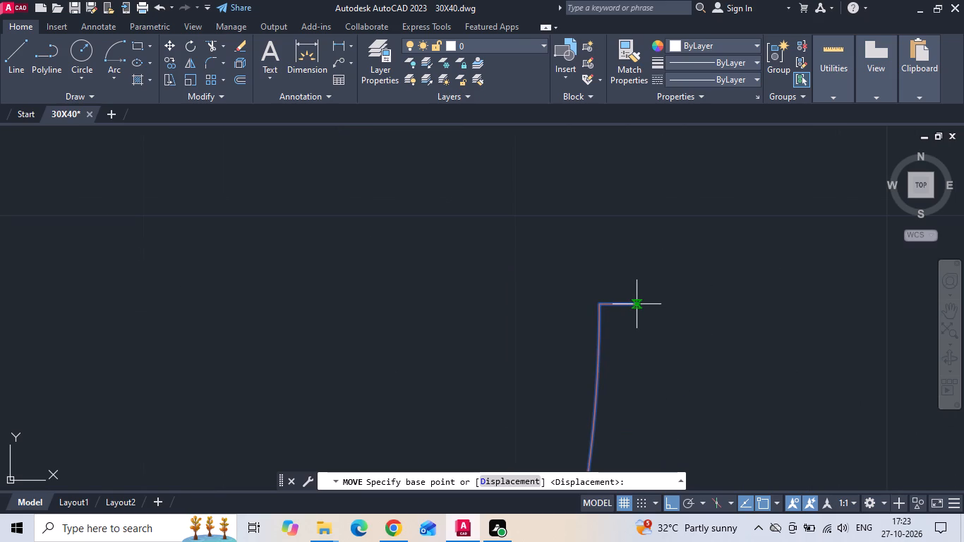
scroll(635, 299, up, 3)
click(639, 330)
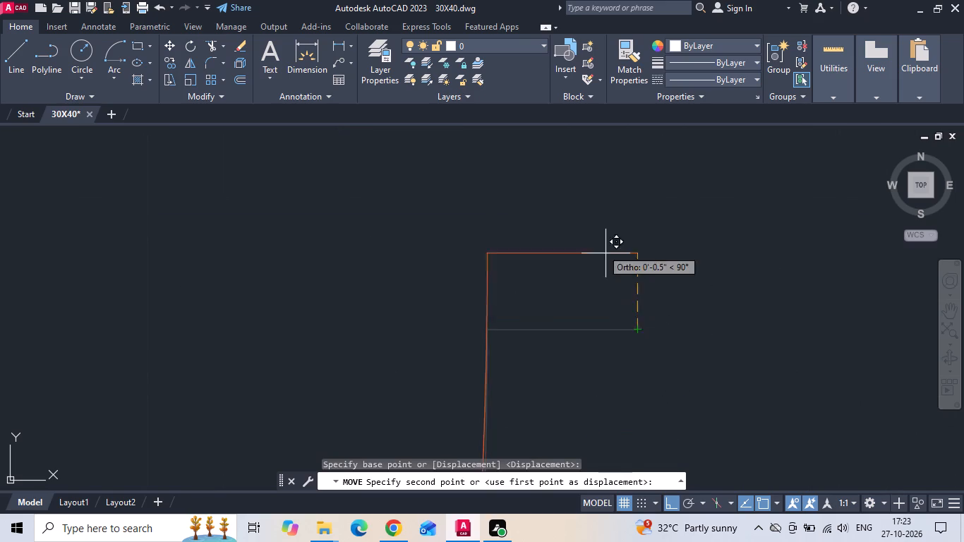
scroll(593, 241, down, 7)
scroll(503, 251, down, 2)
middle_drag(585, 362, 541, 223)
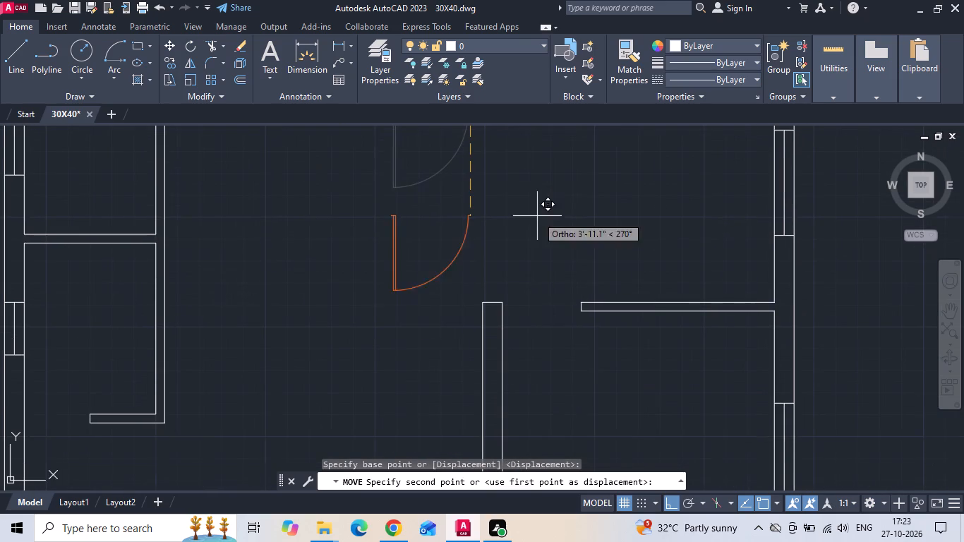
scroll(582, 314, up, 2)
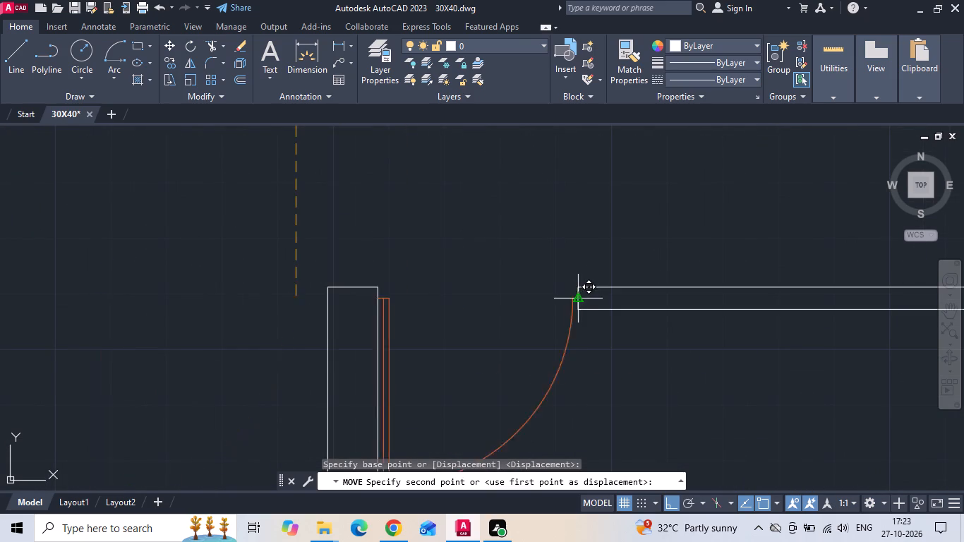
click(577, 296)
scroll(638, 241, down, 3)
scroll(641, 312, down, 2)
key(Escape)
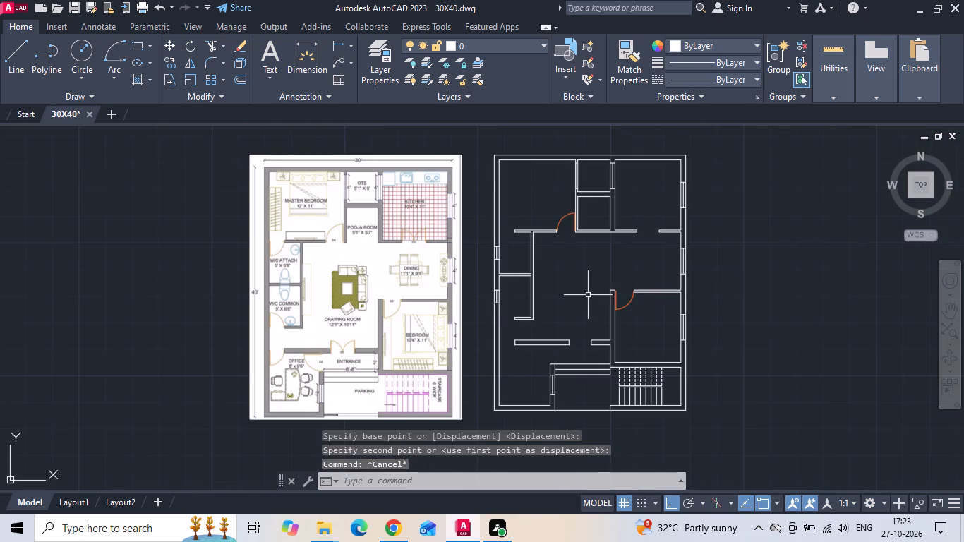
Draw a 1" horizontal line and a 2'4" vertical line up from its right end, in the open area beside the toilets.
scroll(570, 285, up, 3)
text(L)
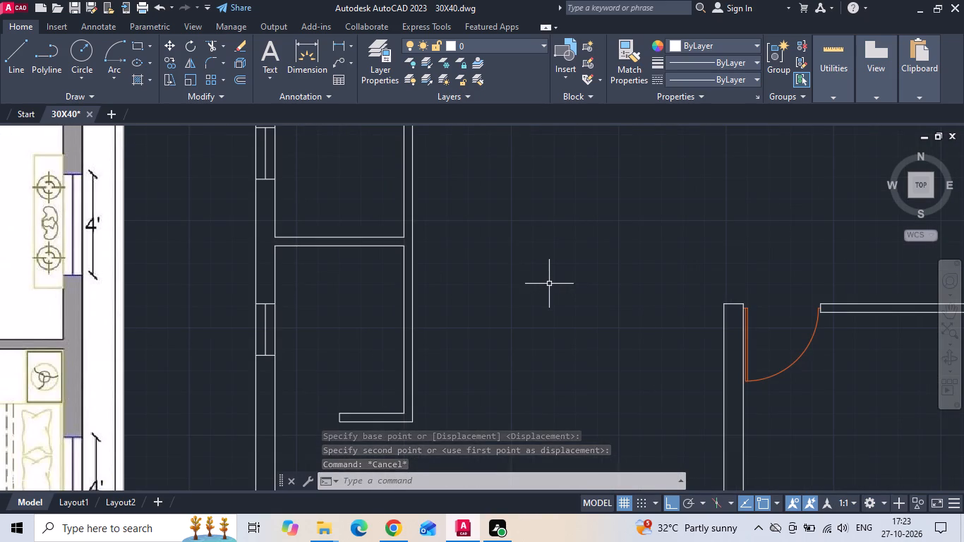
key(space)
scroll(510, 291, up, 1)
click(464, 300)
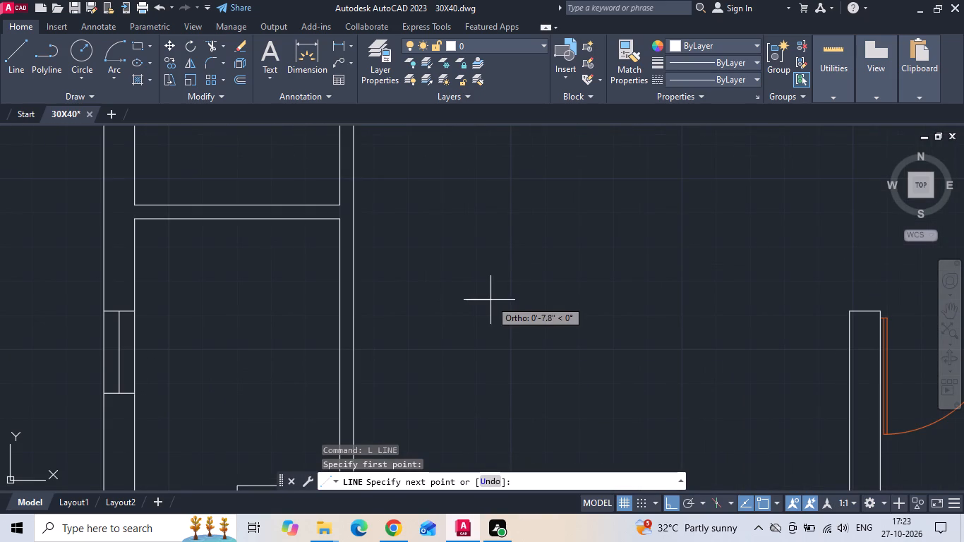
key(1)
key(space)
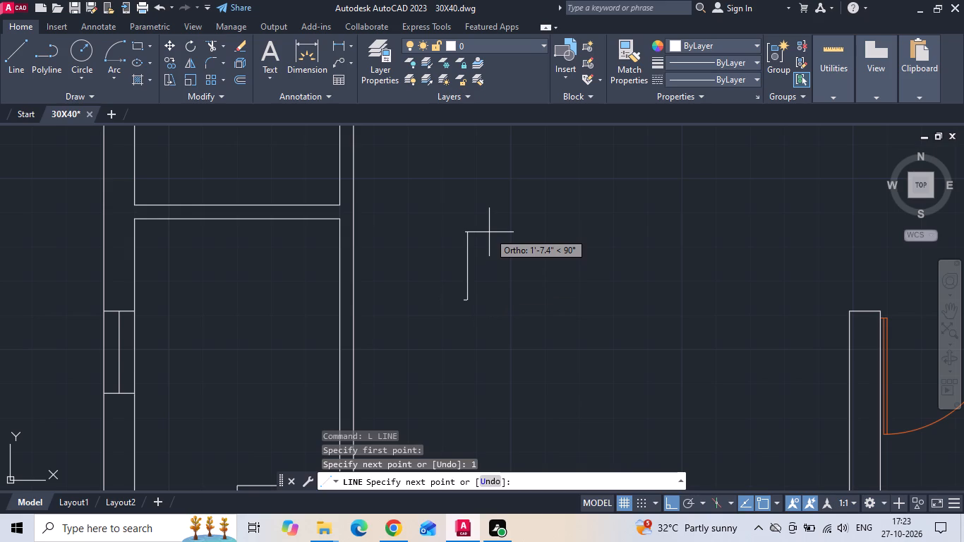
text(2'4)
key(Return)
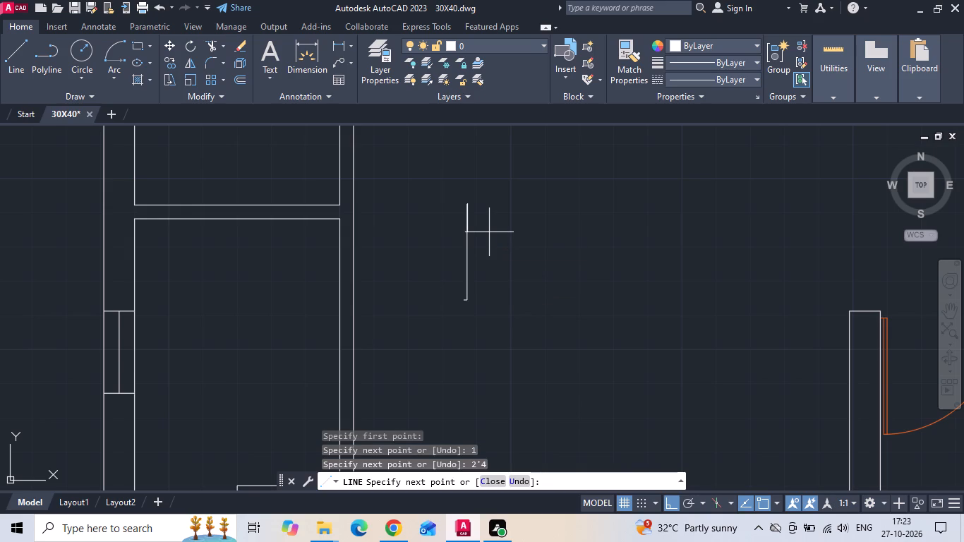
key(Escape)
Copy the 2'4" vertical line horizontally 2'4" to the right.
drag(478, 246, 462, 246)
click(455, 245)
right_click(455, 244)
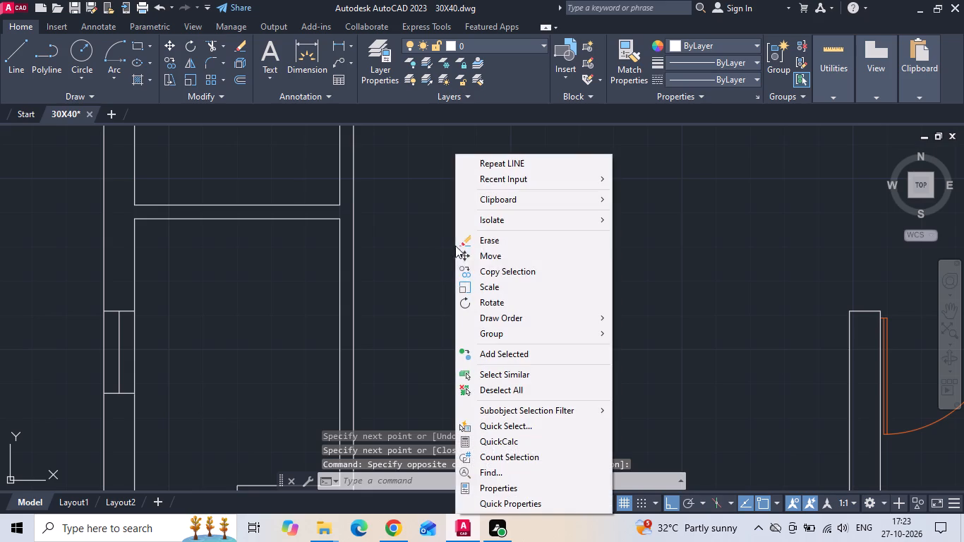
click(471, 268)
drag(532, 267, 550, 272)
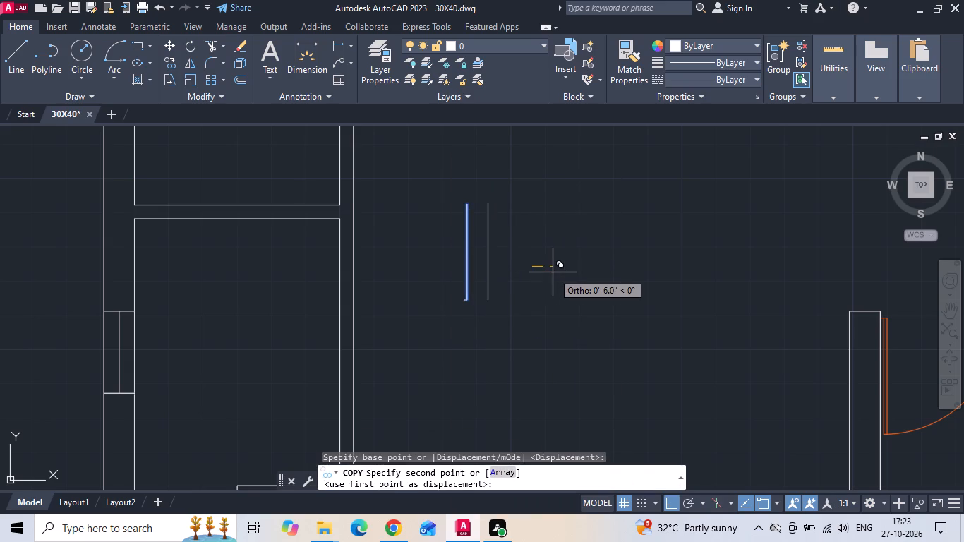
text(2'4)
key(Return)
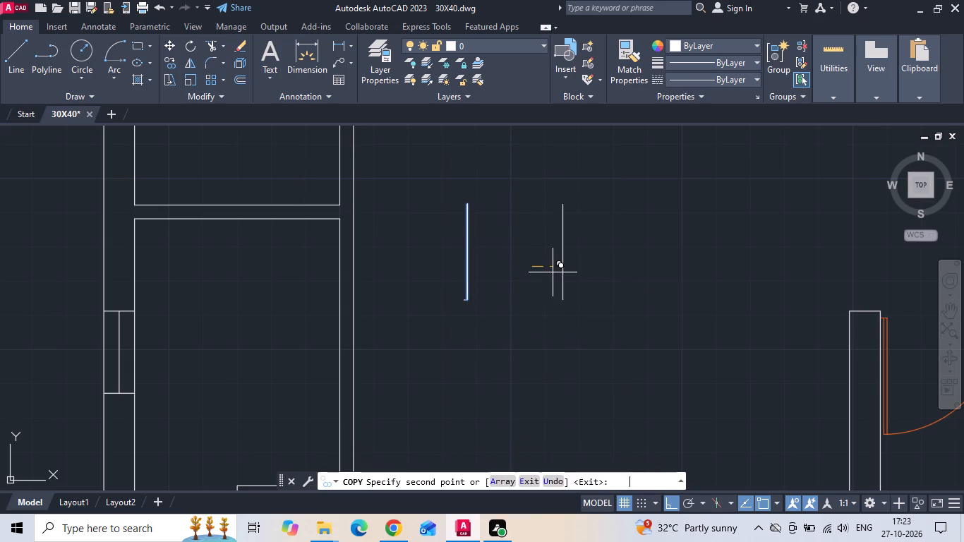
key(Escape)
Draw a 1" horizontal line outward to the right from the lower end of the copied vertical line.
text(L)
key(space)
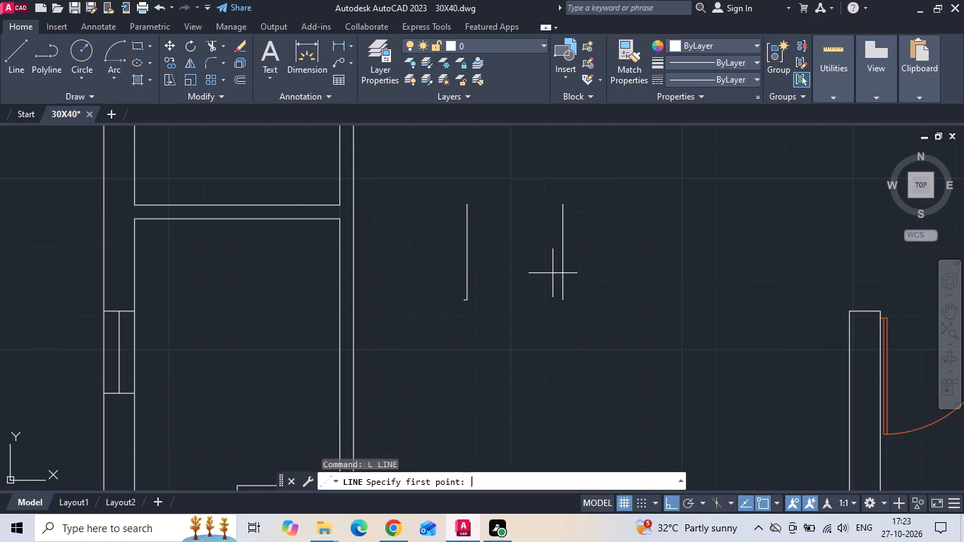
scroll(560, 297, up, 2)
drag(565, 301, 572, 303)
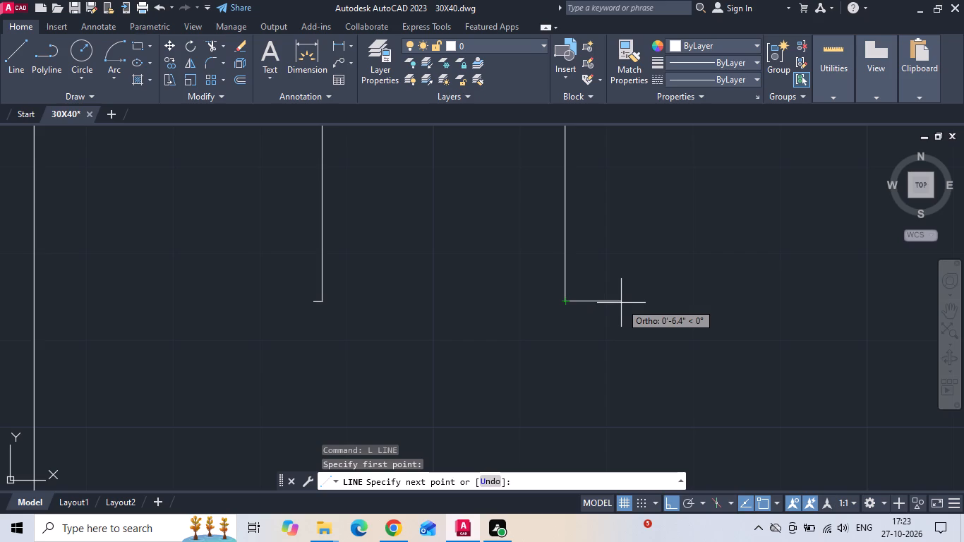
text(1)
key(space)
key(Escape)
Erase the copied vertical line, keeping the 1" line at its base.
drag(586, 235, 539, 218)
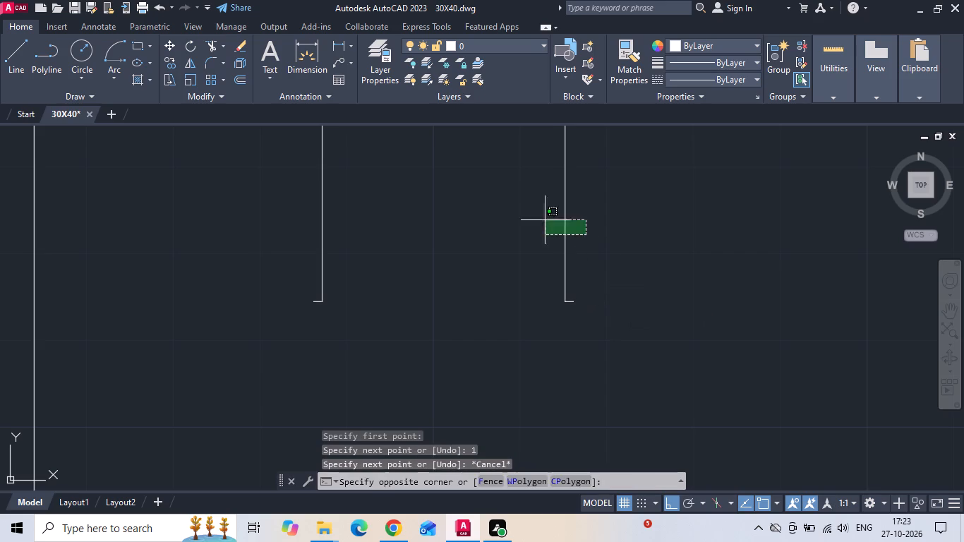
drag(539, 218, 533, 215)
click(498, 188)
key(Delete)
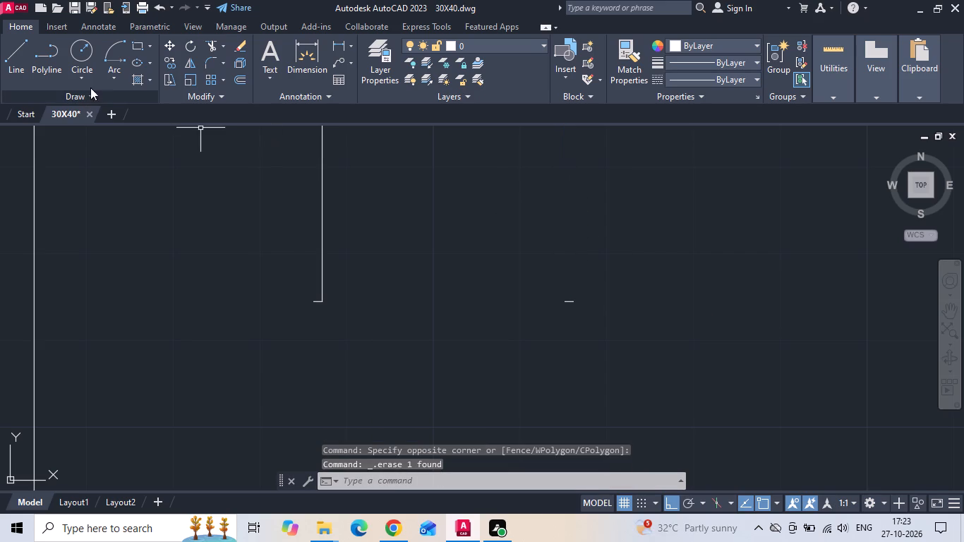
Draw the door swing as a start-center-end arc from the right 1" line, centred on the vertical line's foot, ending at its top.
click(117, 73)
click(128, 129)
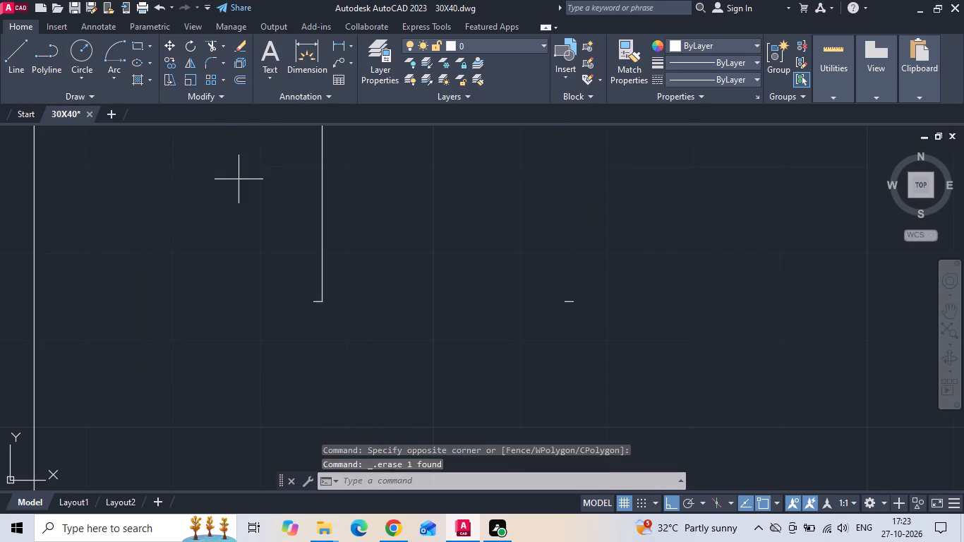
scroll(430, 262, up, 2)
click(769, 360)
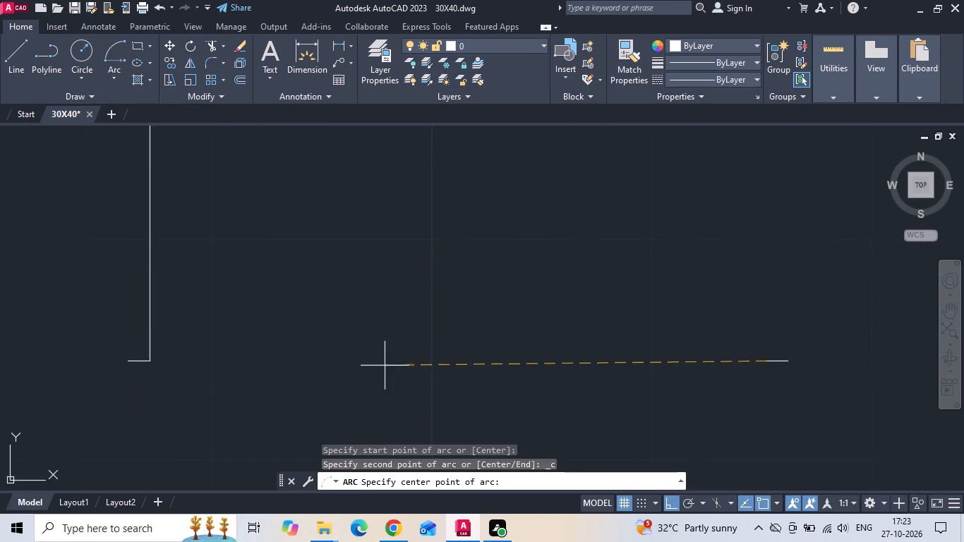
click(150, 363)
scroll(160, 370, down, 2)
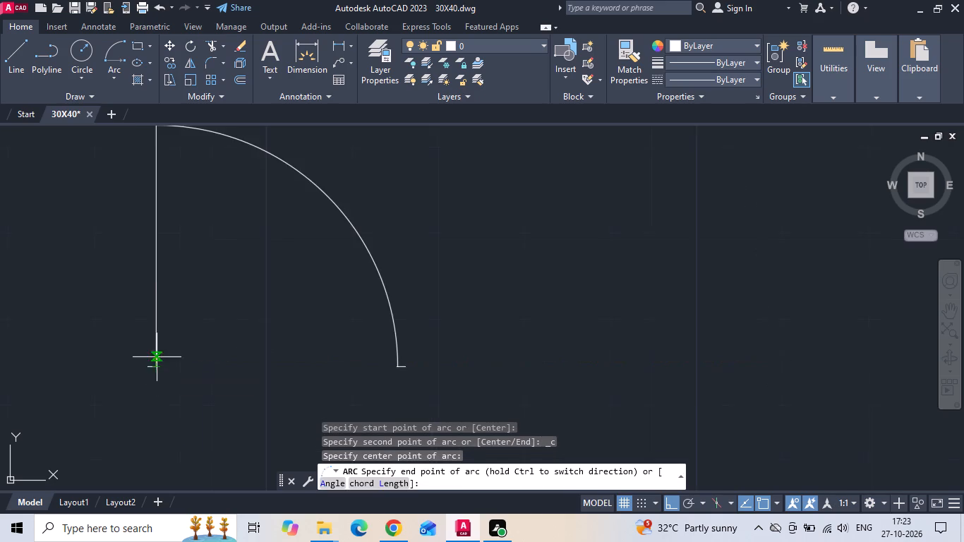
scroll(111, 256, down, 1)
click(90, 239)
Copy the door's vertical leaf line 1" to the right to give the leaf its thickness.
middle_drag(78, 257, 210, 246)
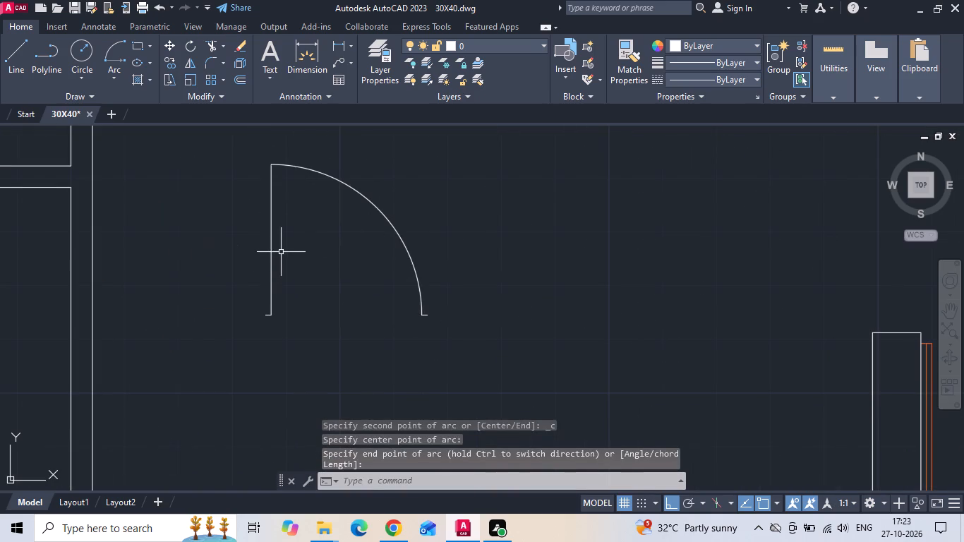
drag(295, 235, 255, 234)
click(233, 236)
right_click(232, 236)
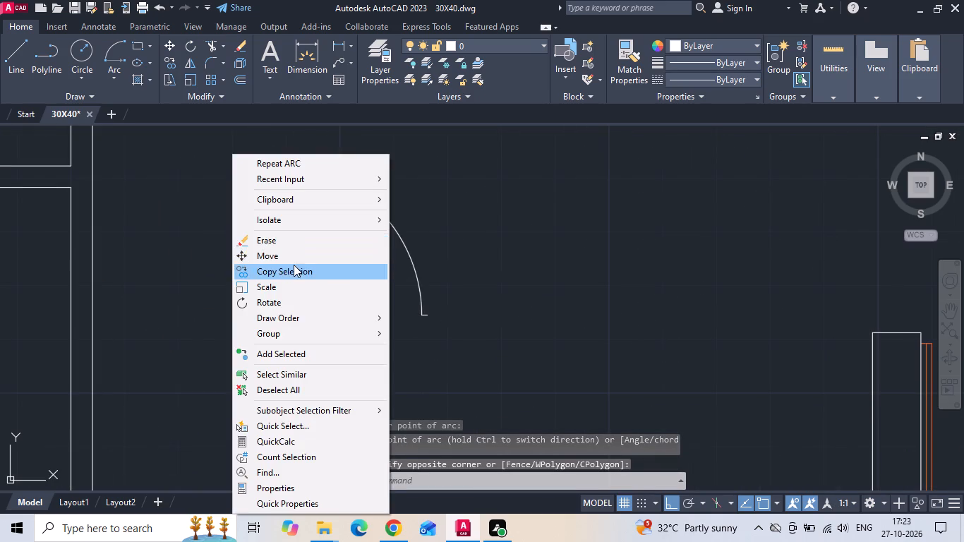
click(294, 267)
drag(327, 306, 335, 309)
key(1)
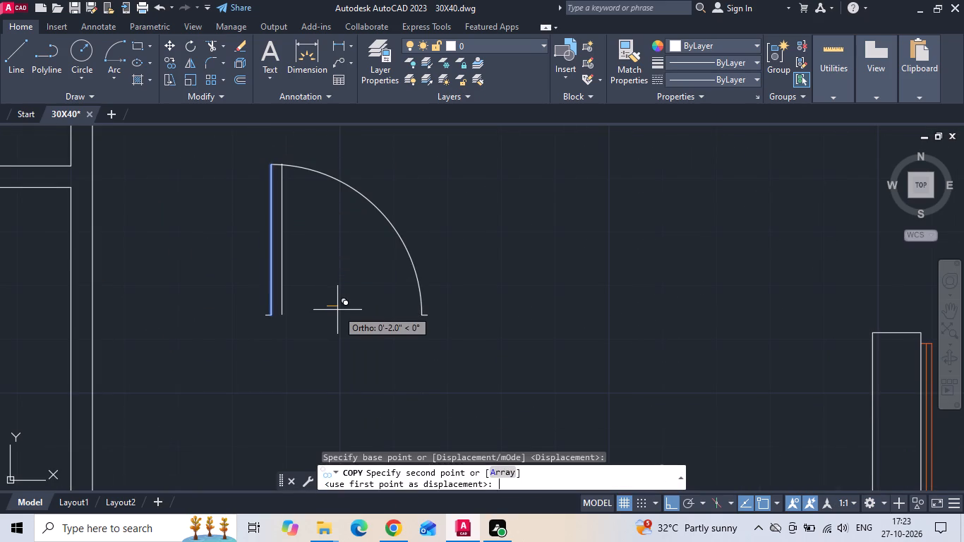
key(space)
key(Escape)
Extend the short 1" line at the leaf's foot to the second leaf line.
key(e)
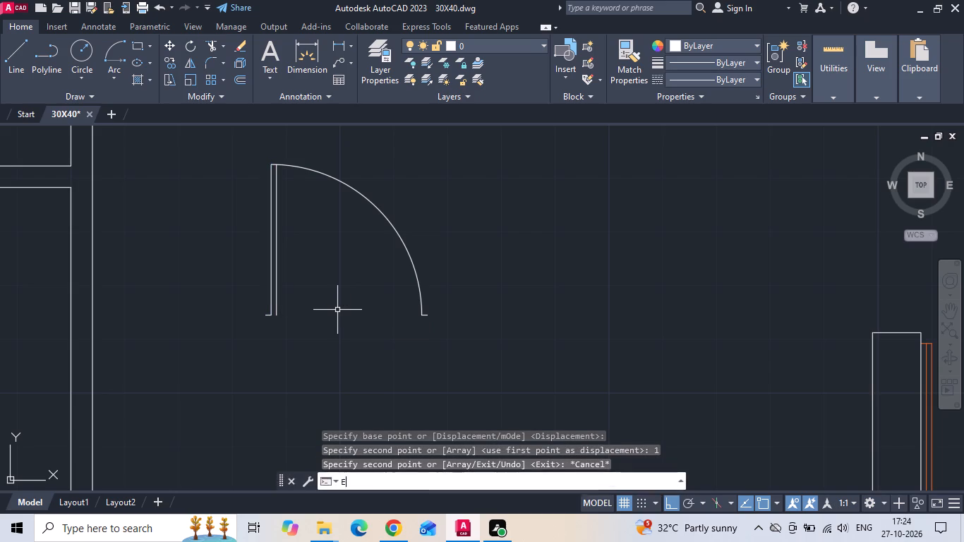
key(x)
key(space)
key(space)
scroll(243, 301, up, 2)
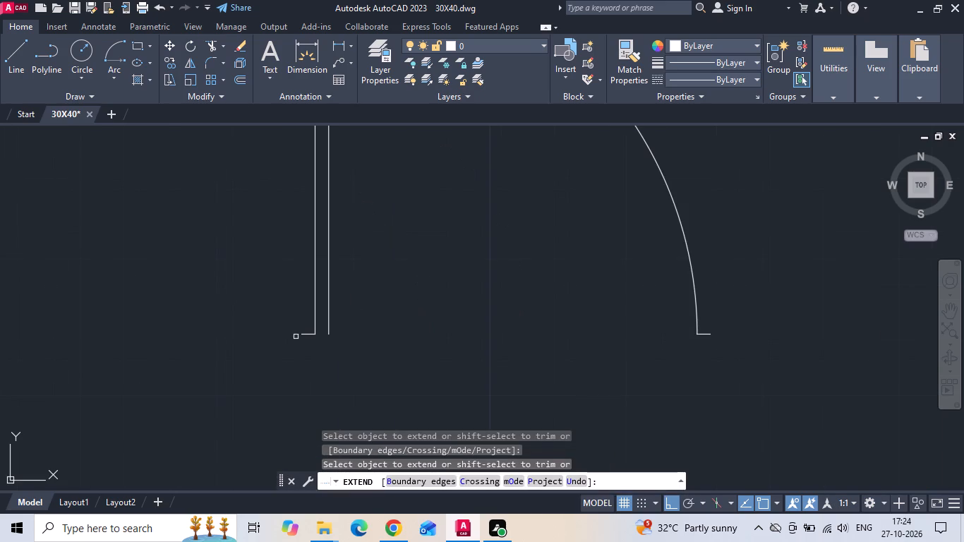
scroll(310, 334, up, 1)
click(310, 334)
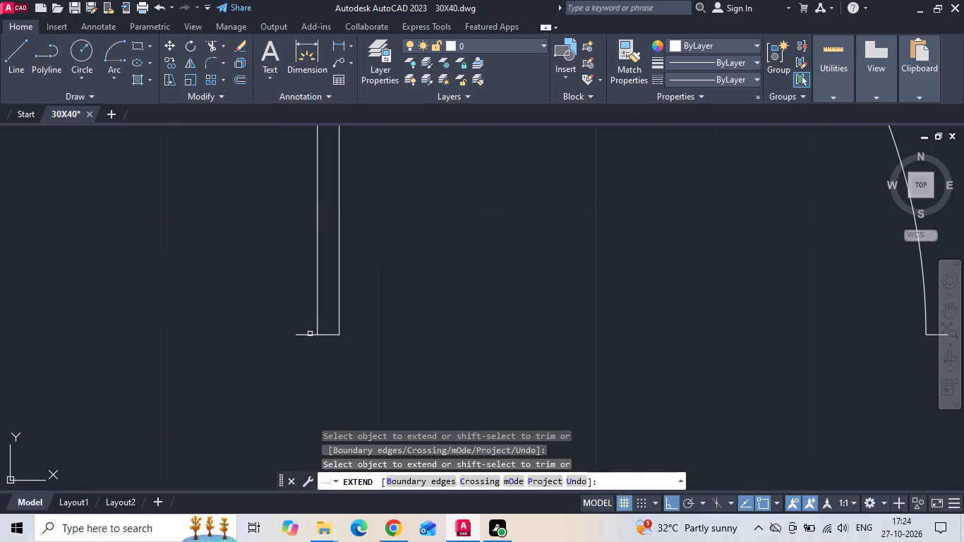
scroll(311, 335, down, 3)
key(Escape)
Colour all the new door's lines and arc orange, 242,103,34.
scroll(313, 340, down, 2)
drag(391, 262, 387, 287)
click(279, 371)
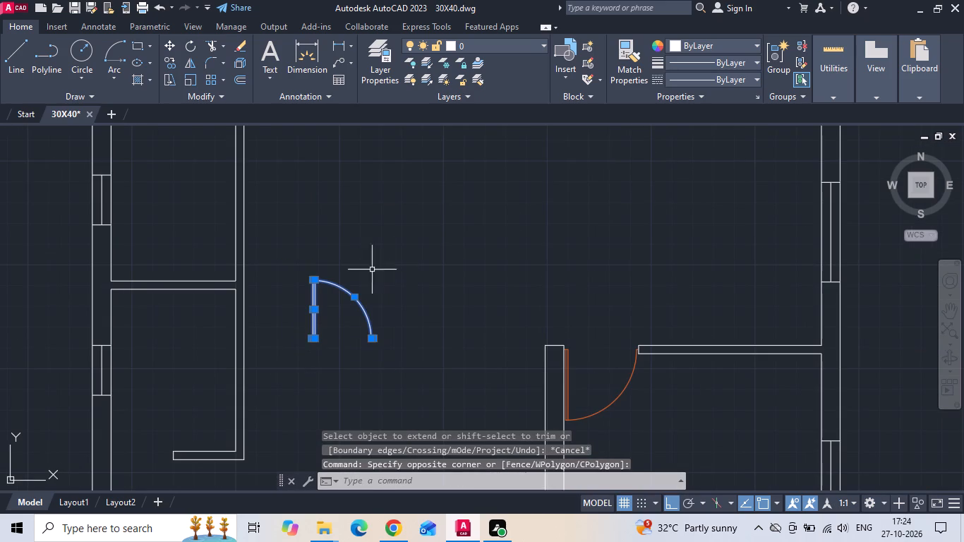
click(673, 47)
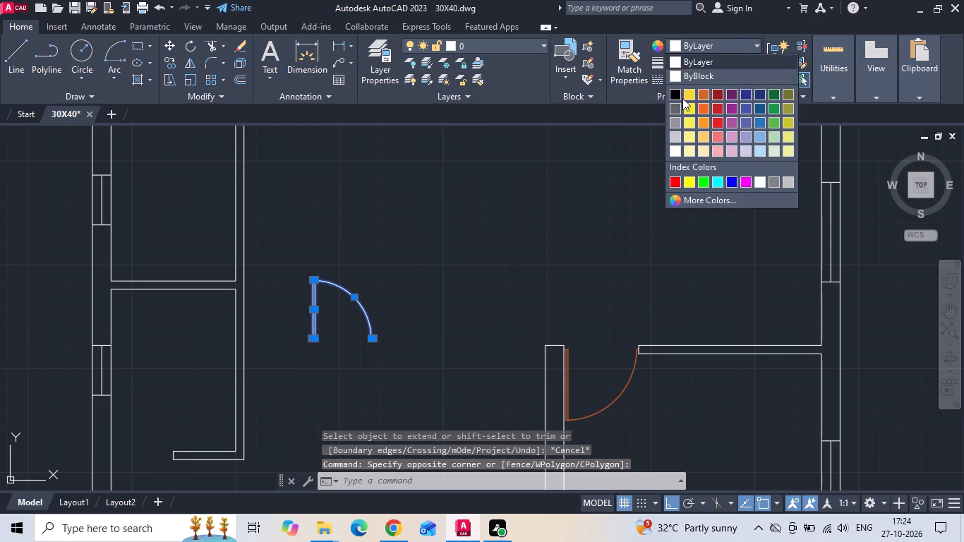
click(703, 111)
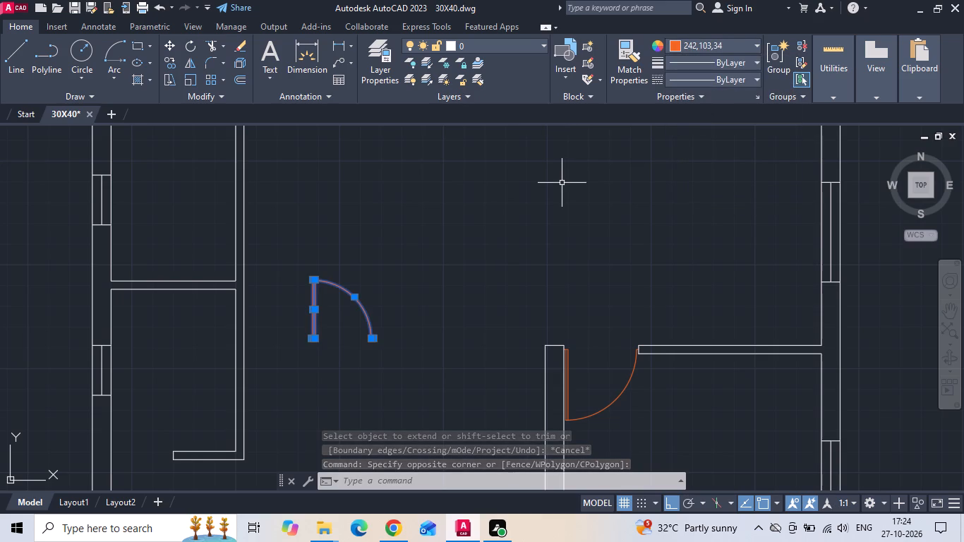
Define the small orange door's lines and arc as a block named 2, then leave the block editor.
text(B)
key(space)
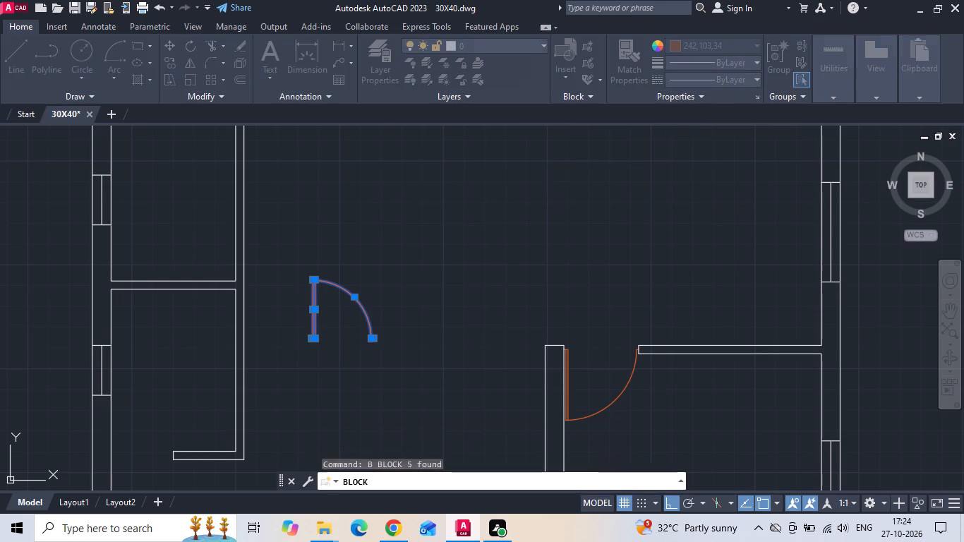
click(335, 159)
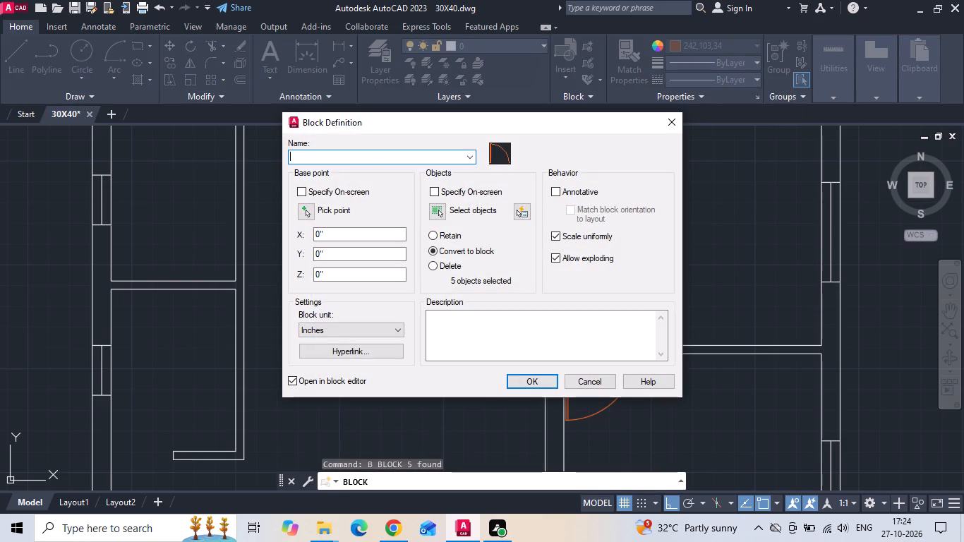
text(23)
key(BackSpace)
click(440, 212)
drag(456, 201, 447, 234)
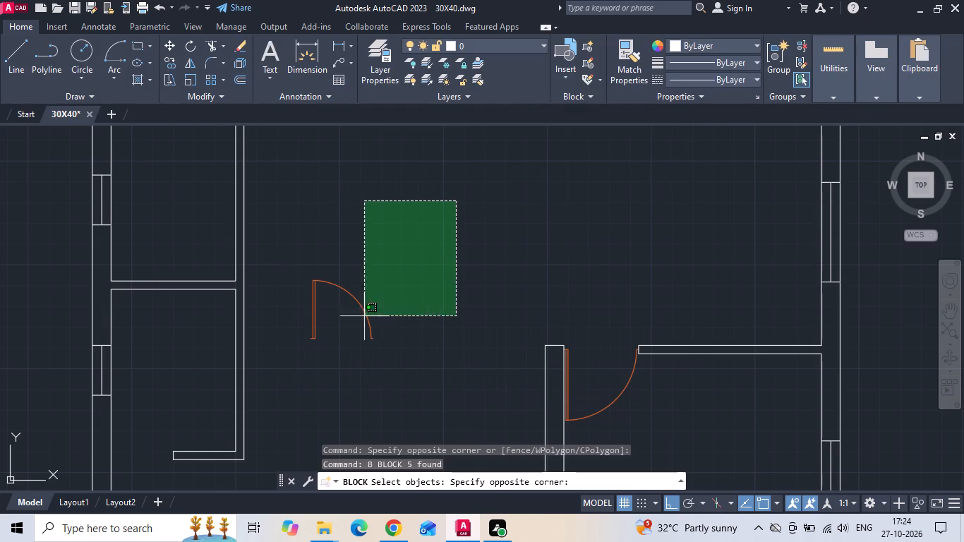
click(287, 366)
key(Return)
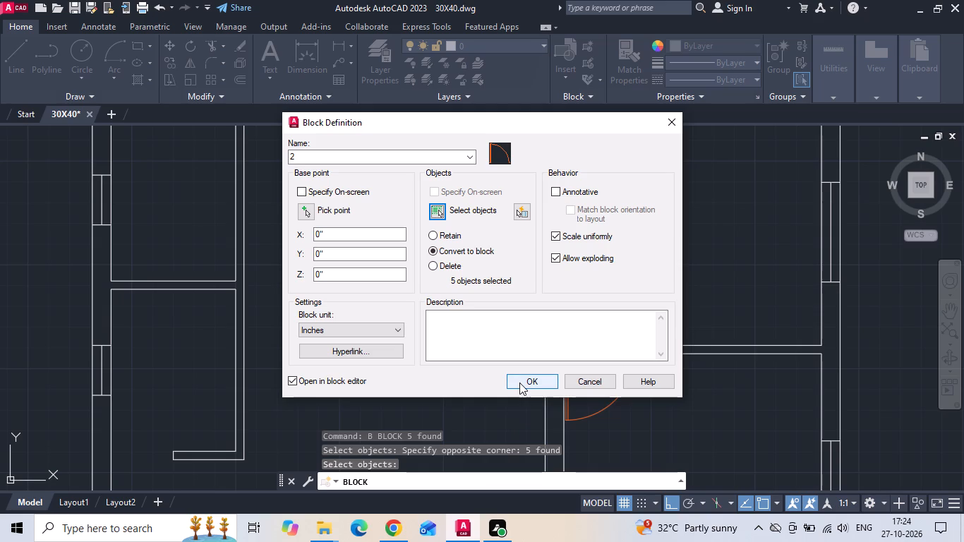
click(519, 383)
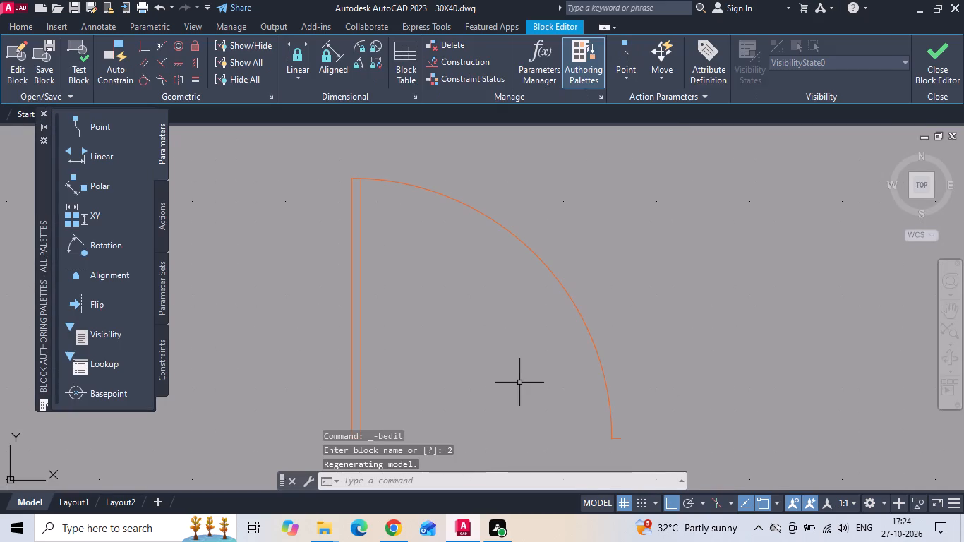
key(ctrl+z)
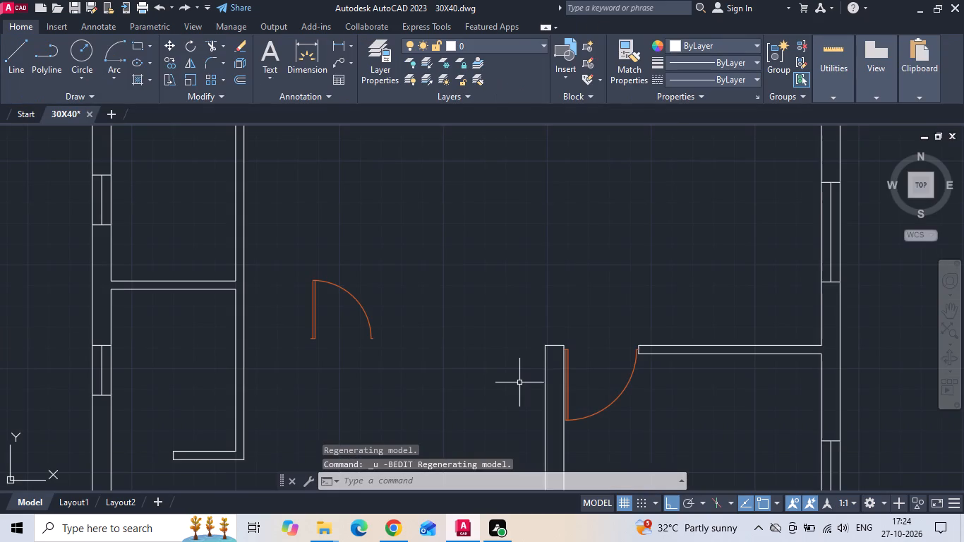
Copy door block 2 by its jamb end to the end of the W/C Common's lower wall, filling that door opening.
scroll(466, 272, down, 1)
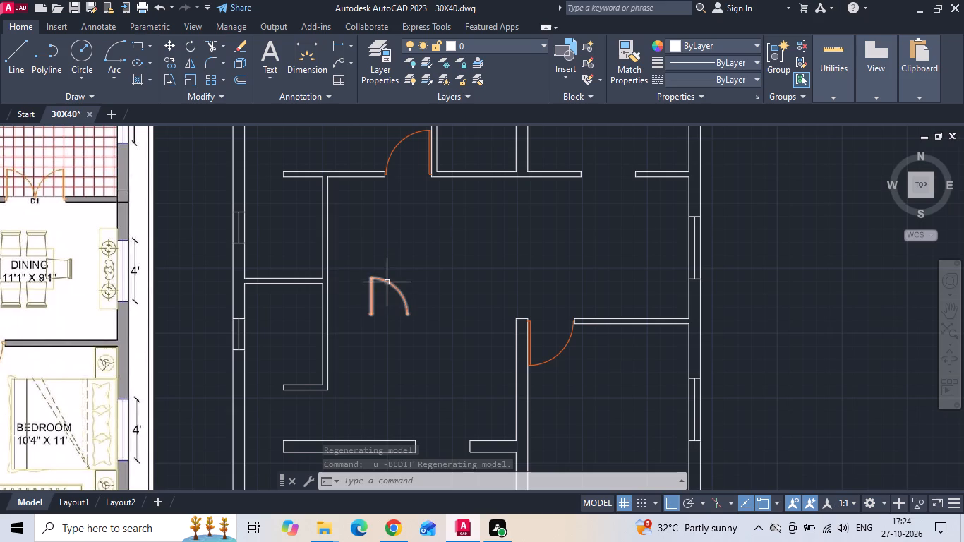
click(386, 282)
right_click(387, 244)
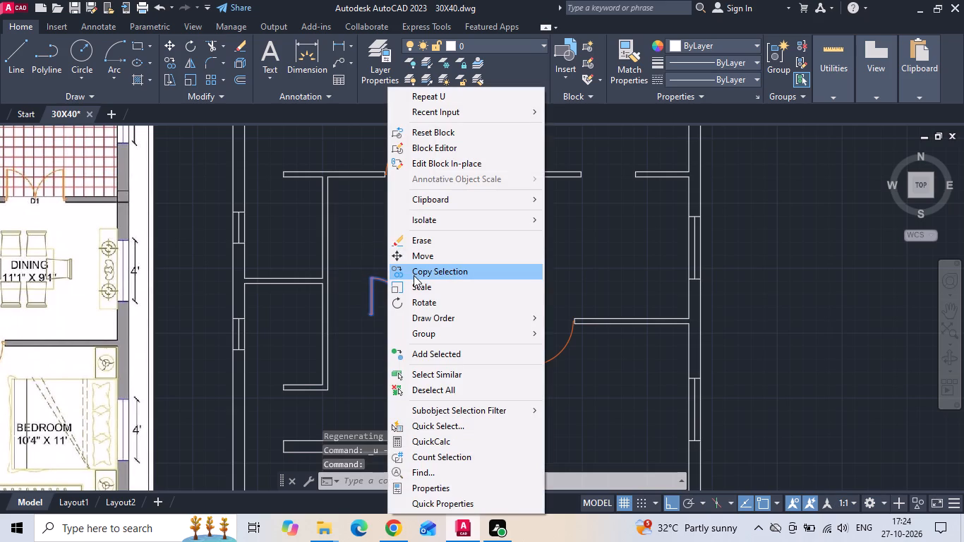
click(415, 277)
scroll(405, 307, up, 5)
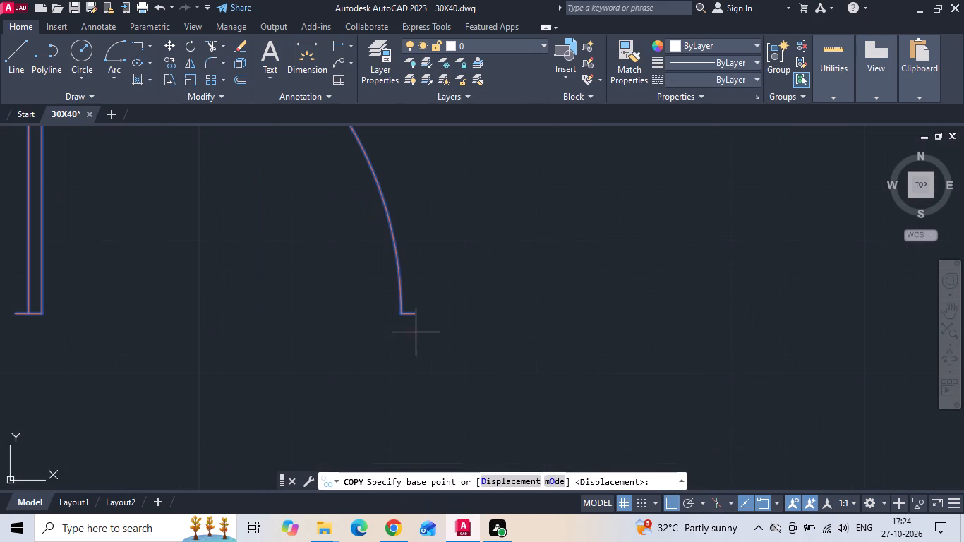
click(416, 314)
scroll(446, 296, down, 5)
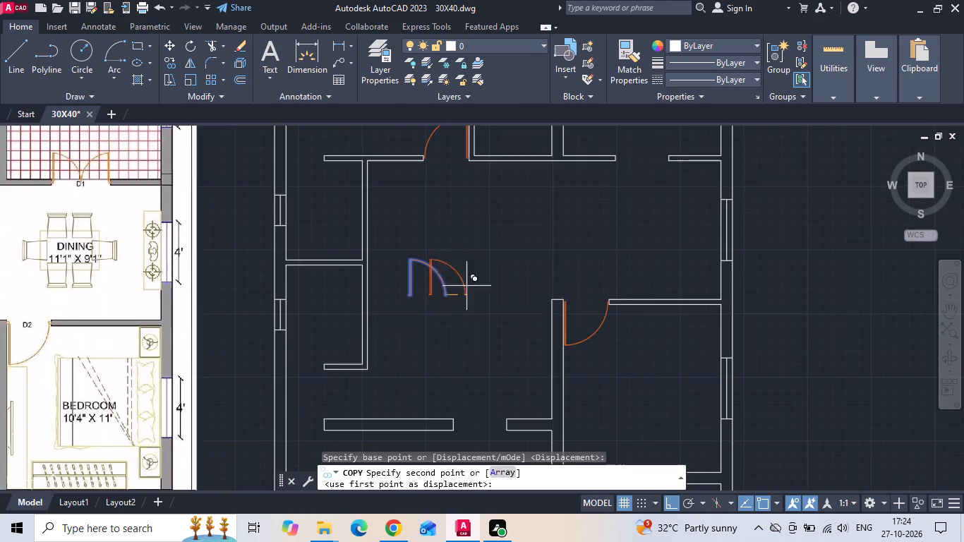
scroll(292, 374, up, 3)
click(412, 351)
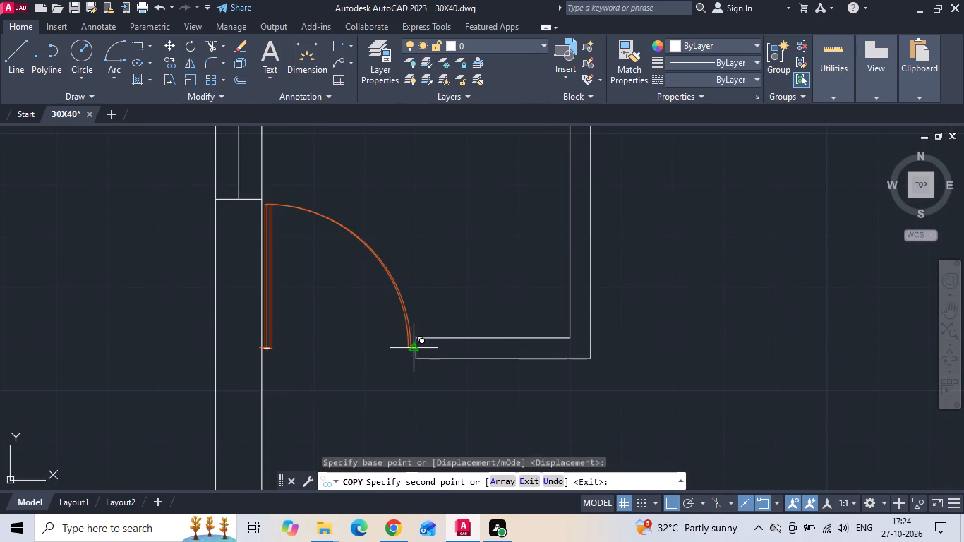
scroll(412, 355, down, 3)
key(Escape)
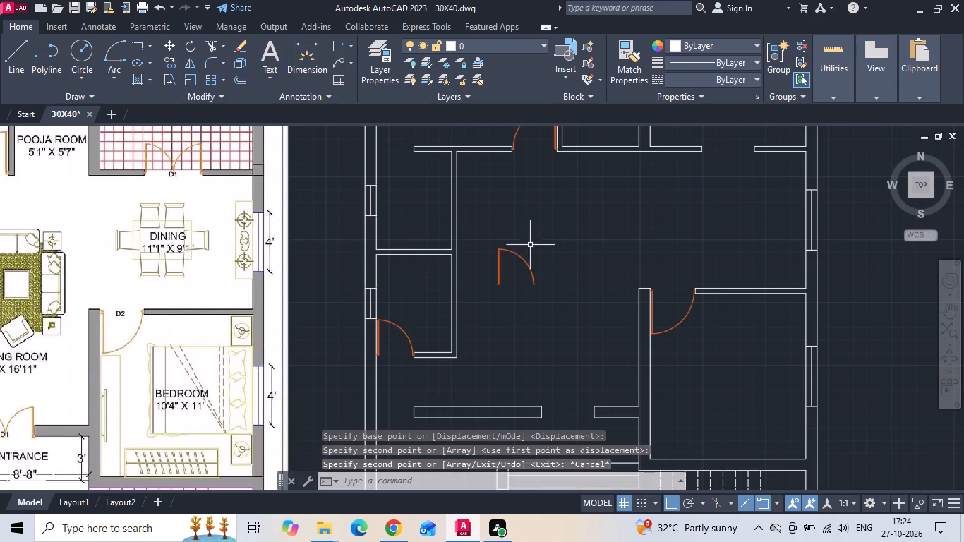
Rotate the original loose door block 2 by 180 degrees.
drag(530, 249, 521, 268)
click(521, 270)
right_click(521, 270)
click(542, 301)
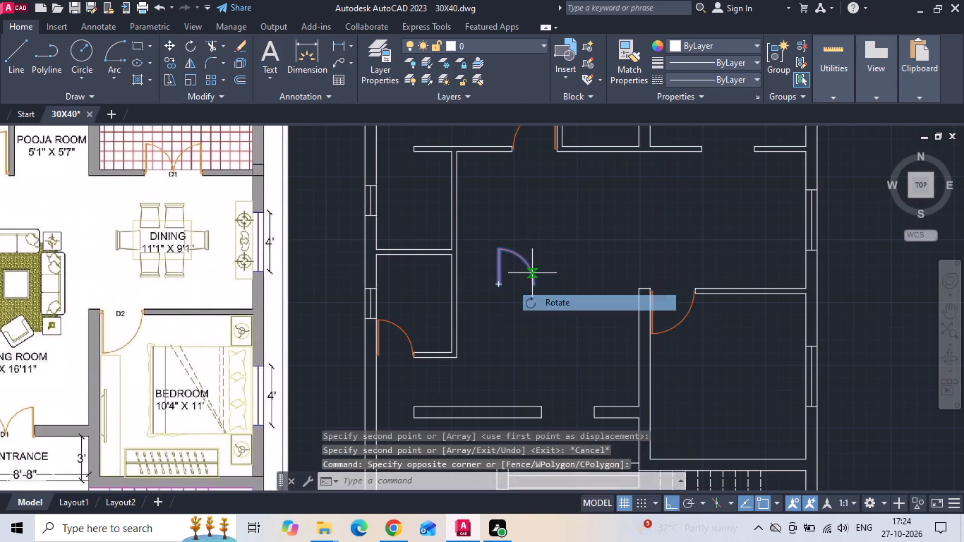
click(525, 234)
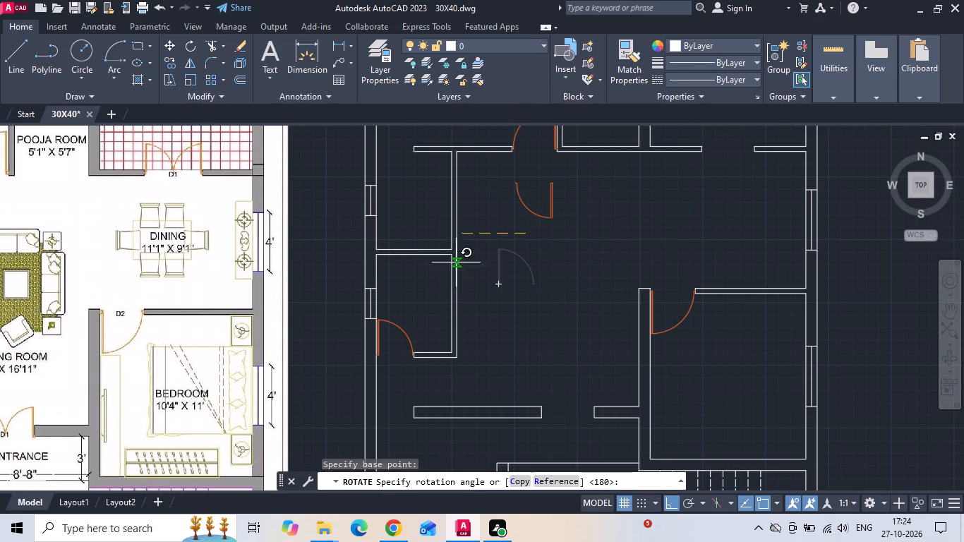
click(392, 205)
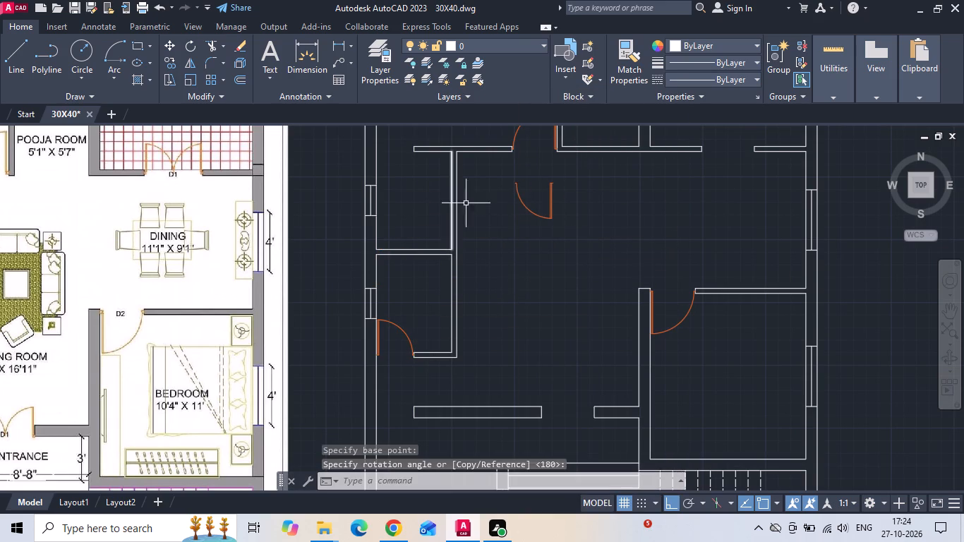
Mirror the rotated door block about a vertical line, erasing the source.
click(520, 195)
middle_drag(521, 202, 517, 277)
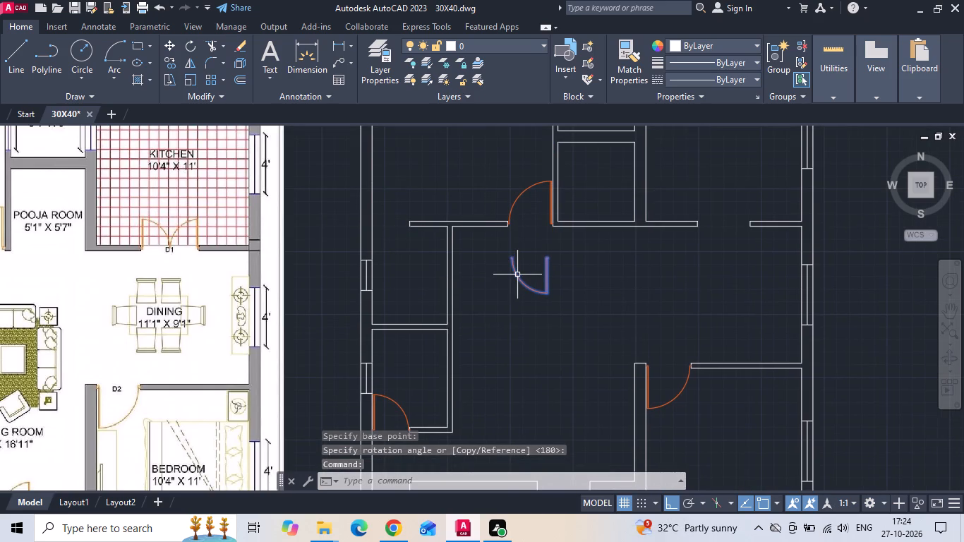
key(m)
text(I)
key(space)
drag(499, 258, 499, 282)
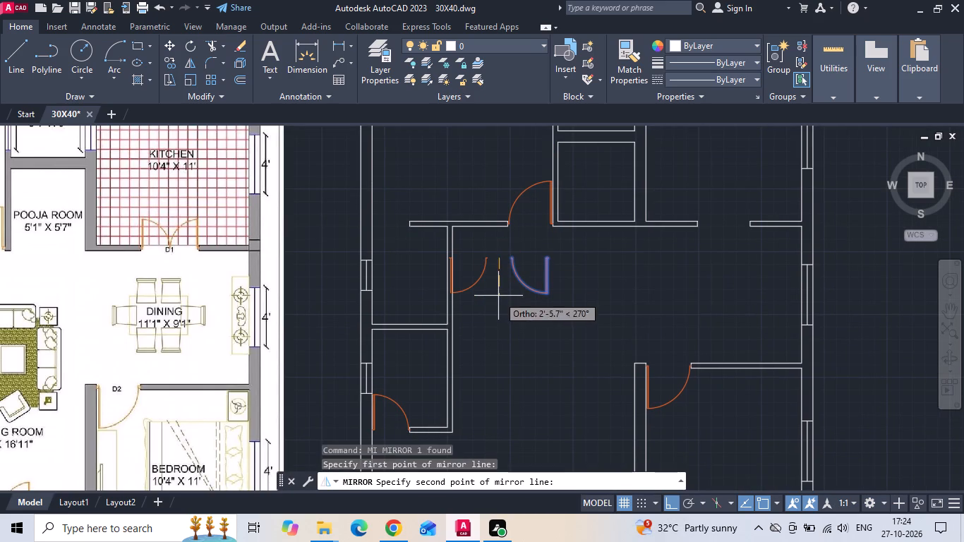
click(498, 296)
key(y)
key(space)
Move the mirrored door block by its jamb end to the end of the W/C Attach's upper wall, filling that opening.
click(491, 277)
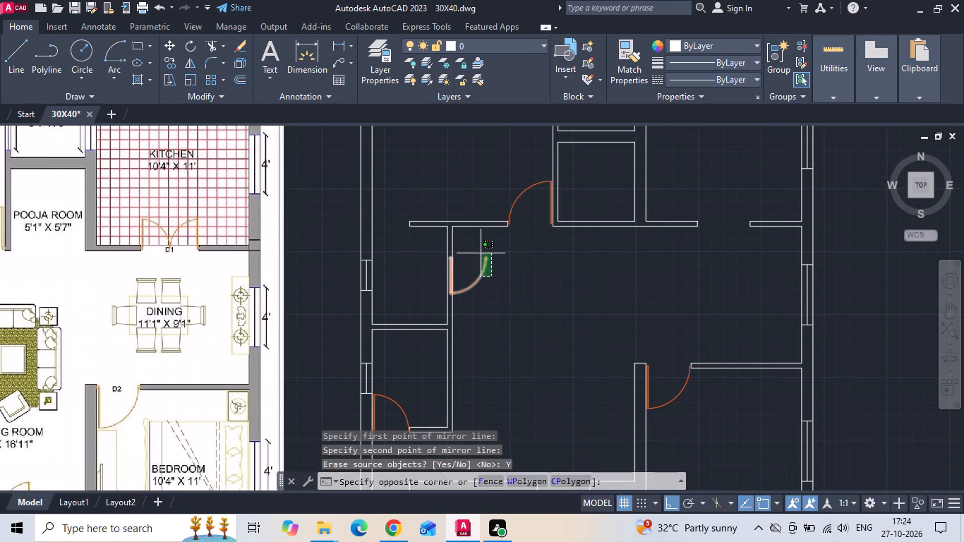
click(481, 253)
right_click(481, 253)
click(501, 262)
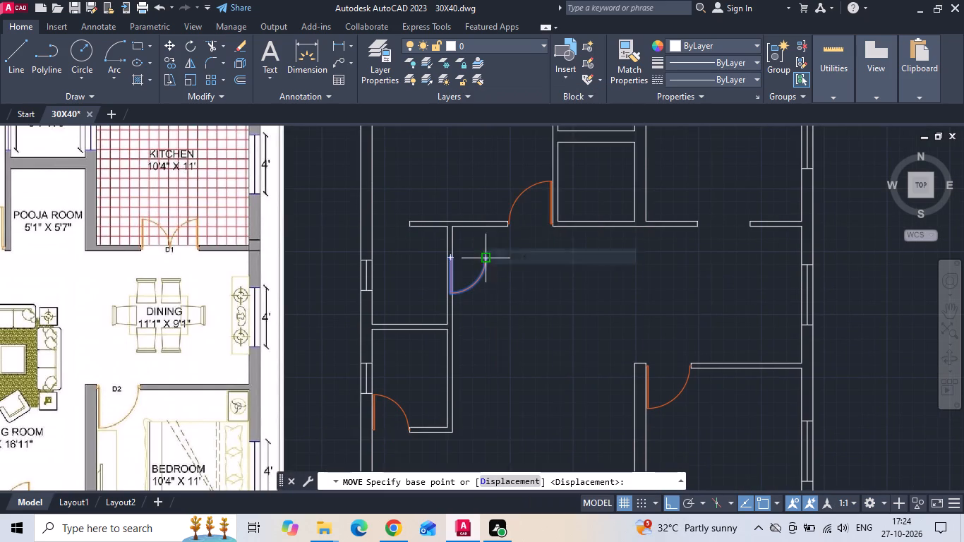
scroll(485, 257, up, 4)
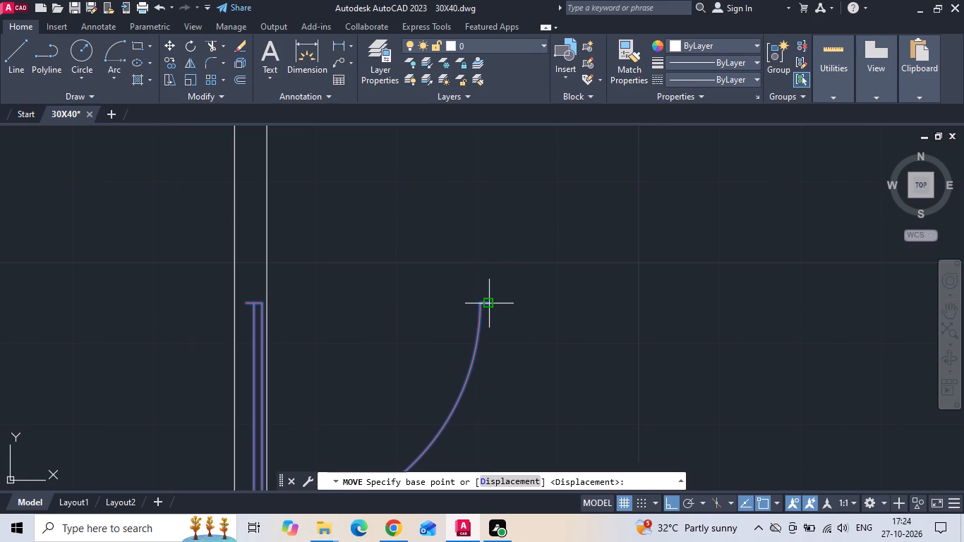
scroll(488, 301, up, 3)
click(484, 318)
scroll(574, 348, down, 2)
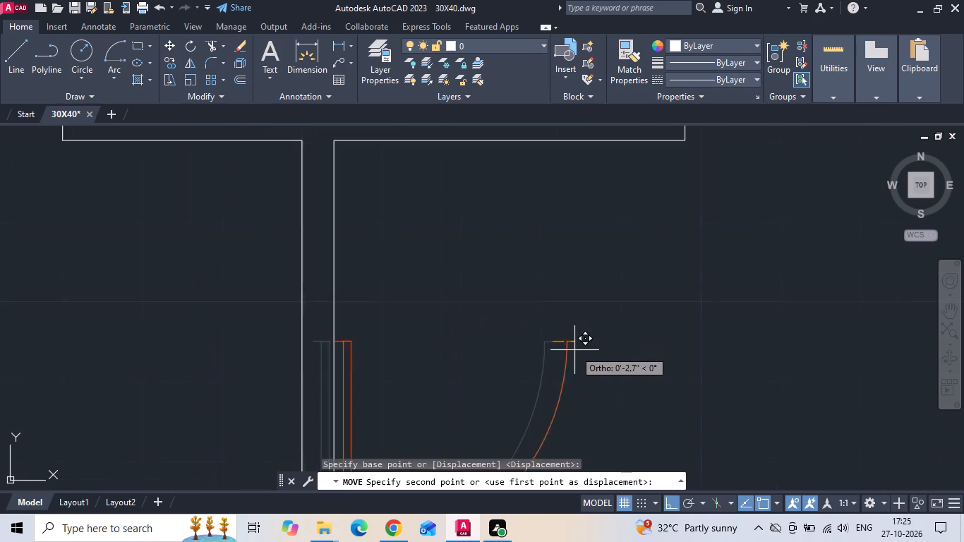
scroll(574, 350, down, 3)
scroll(338, 275, up, 2)
click(362, 249)
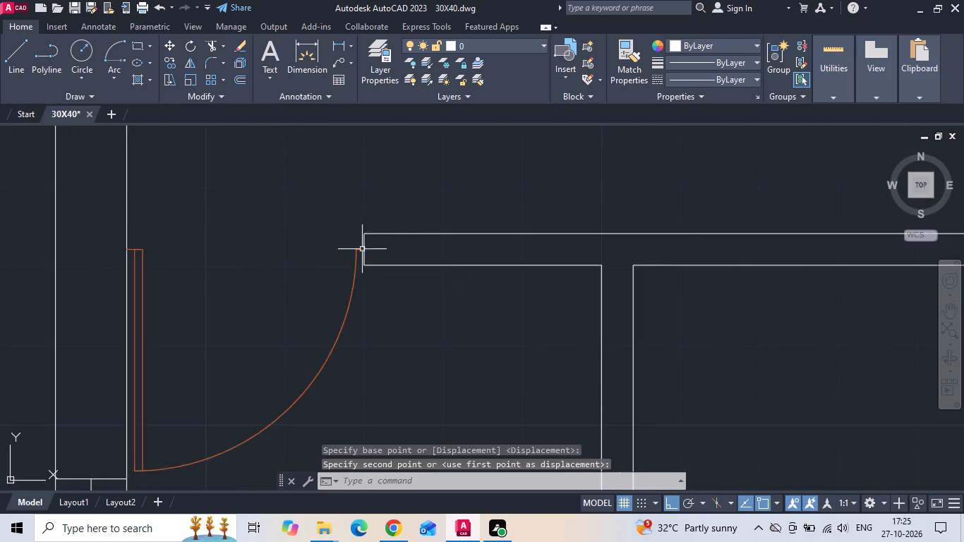
Copy the W/C Attach door by its jamb end to the free end of the office's upper wall, filling the opening there.
scroll(446, 188, down, 5)
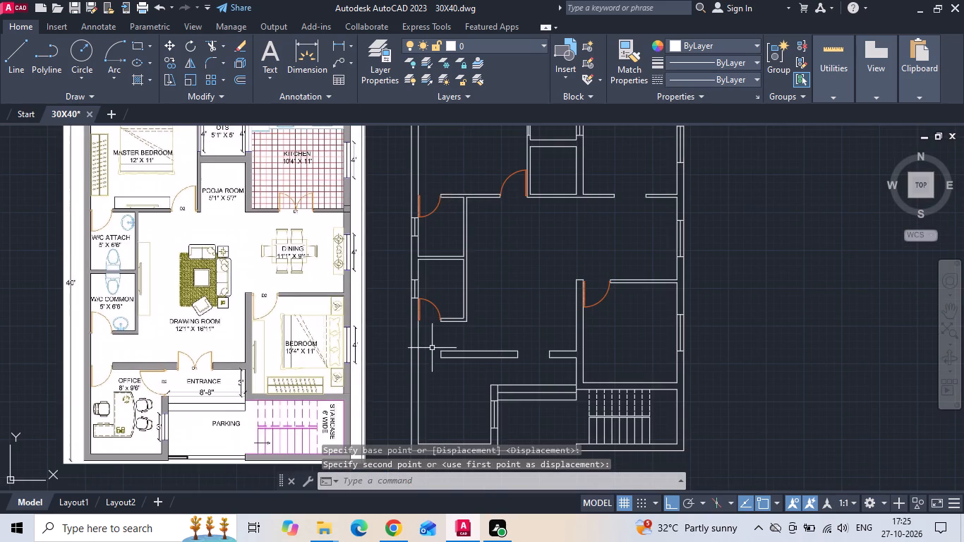
click(433, 209)
right_click(433, 209)
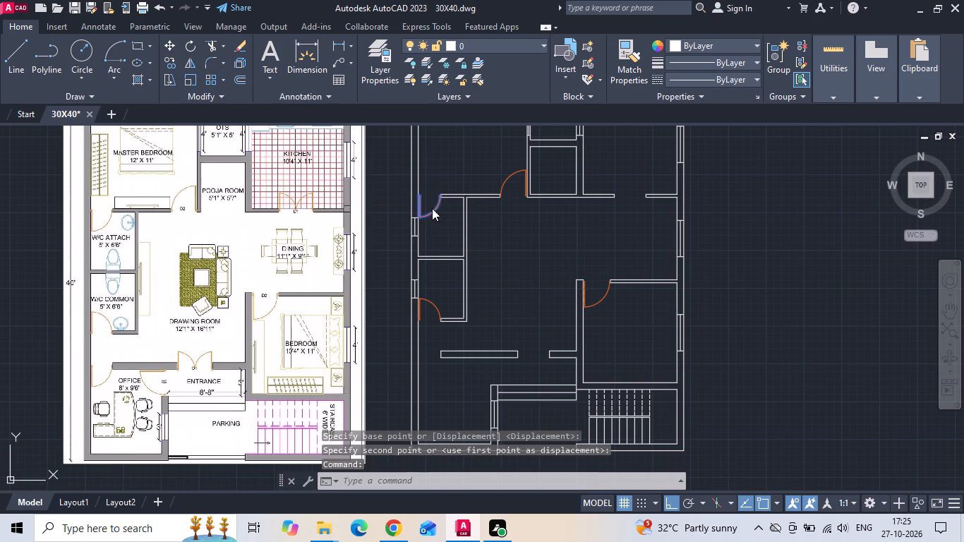
click(454, 265)
scroll(438, 185, up, 4)
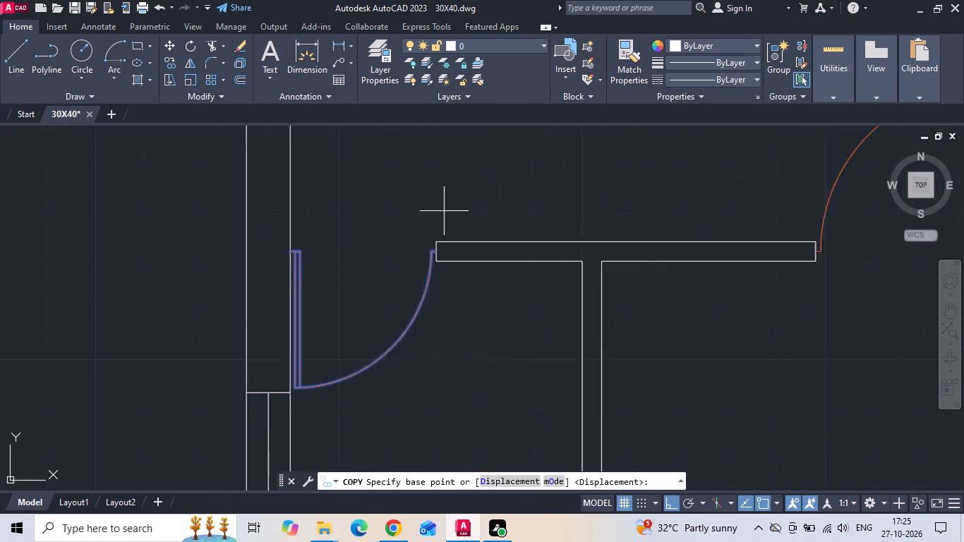
scroll(444, 212, up, 1)
scroll(425, 277, up, 3)
click(430, 264)
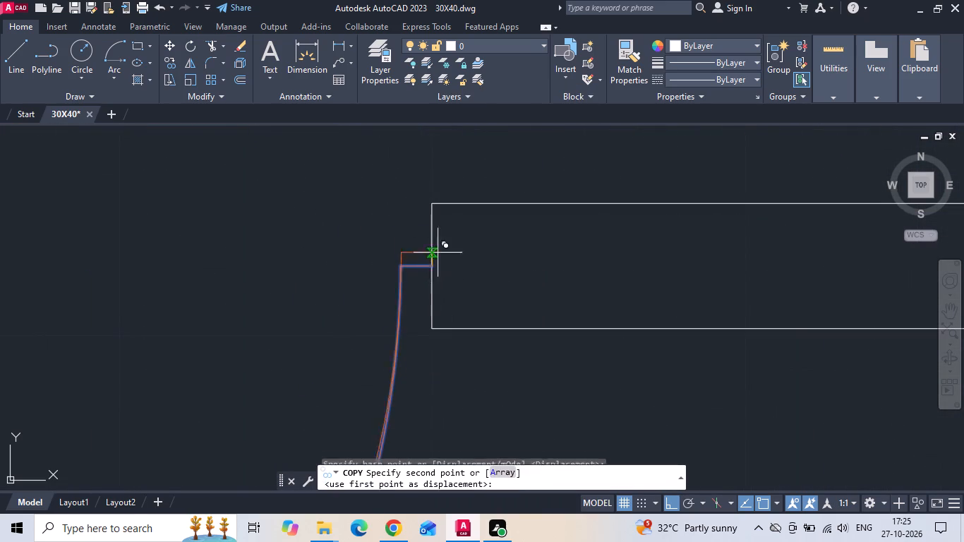
scroll(455, 227, down, 11)
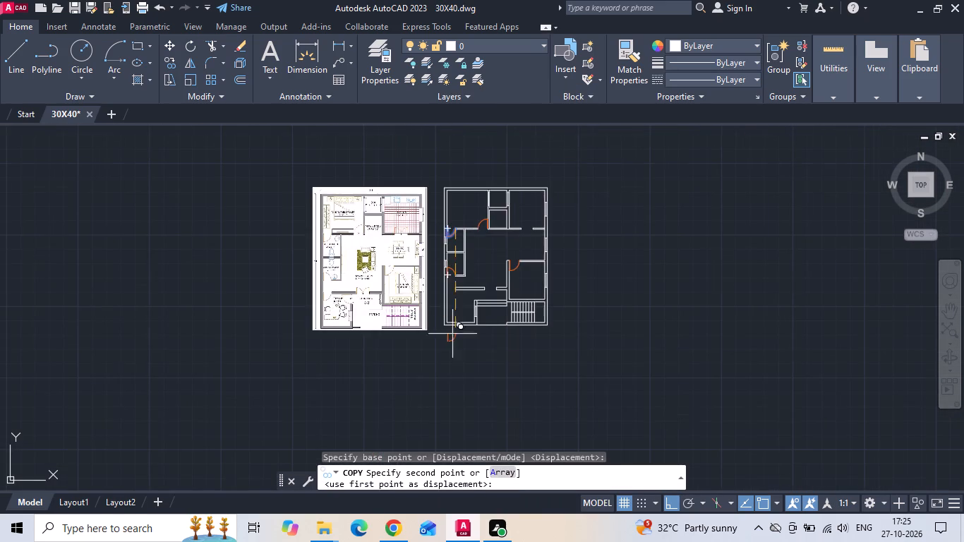
scroll(461, 316, up, 3)
scroll(426, 268, up, 1)
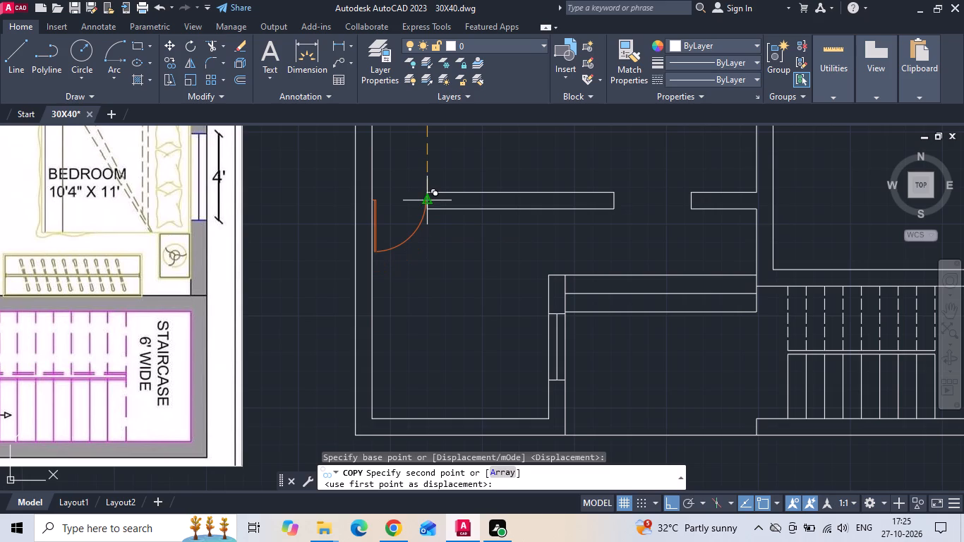
click(426, 201)
key(Escape)
Copy the larger master bedroom door to the office-entrance opening, above the corner of the office's inner wall.
scroll(390, 286, down, 2)
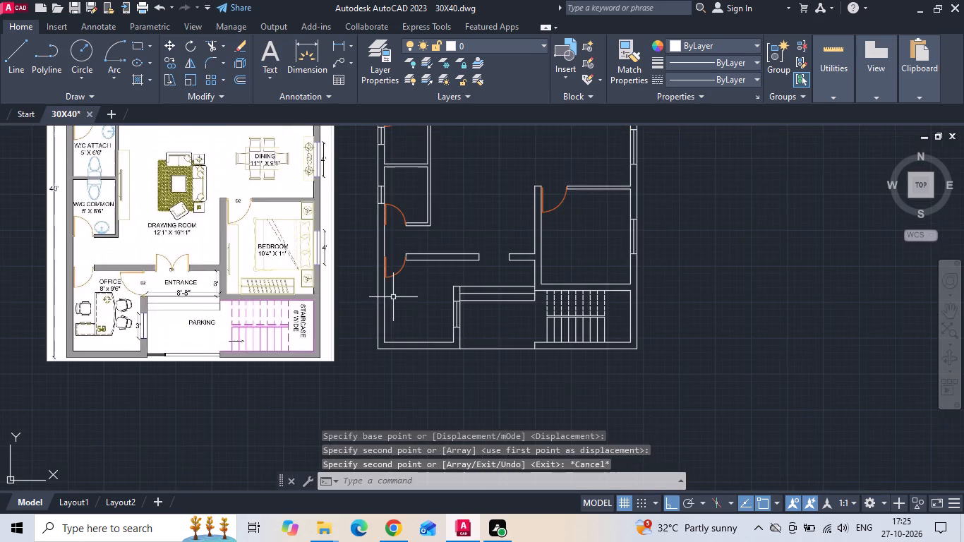
scroll(404, 291, down, 1)
click(447, 165)
right_click(447, 165)
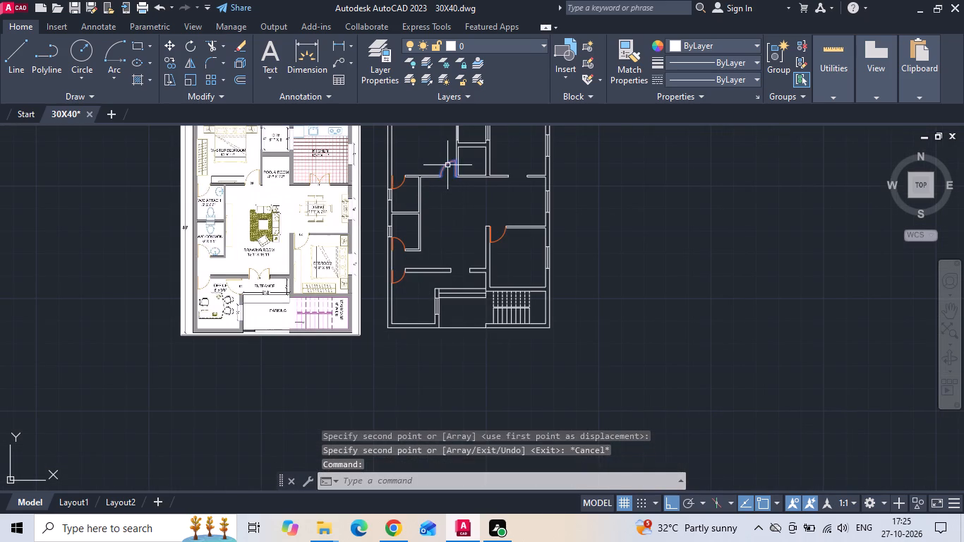
click(474, 274)
click(457, 183)
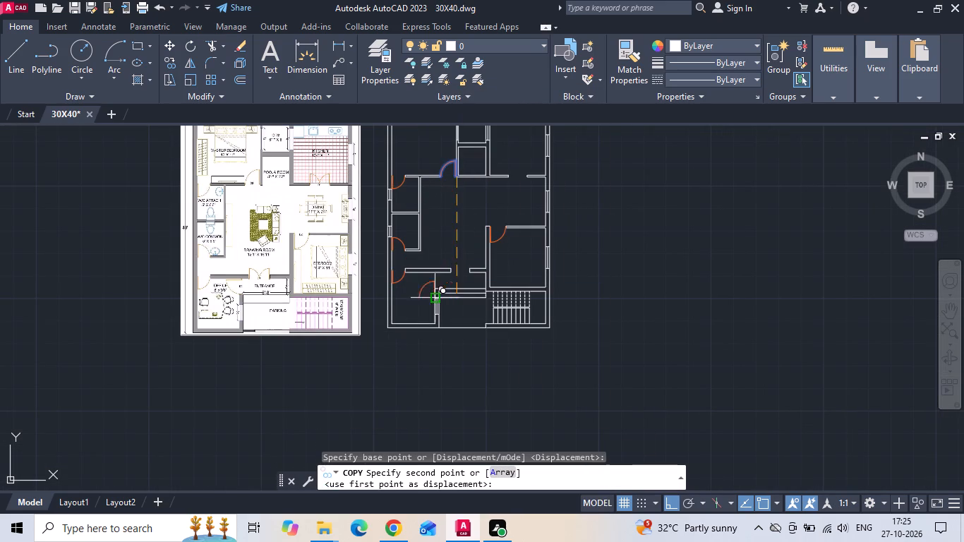
scroll(434, 301, up, 3)
click(444, 248)
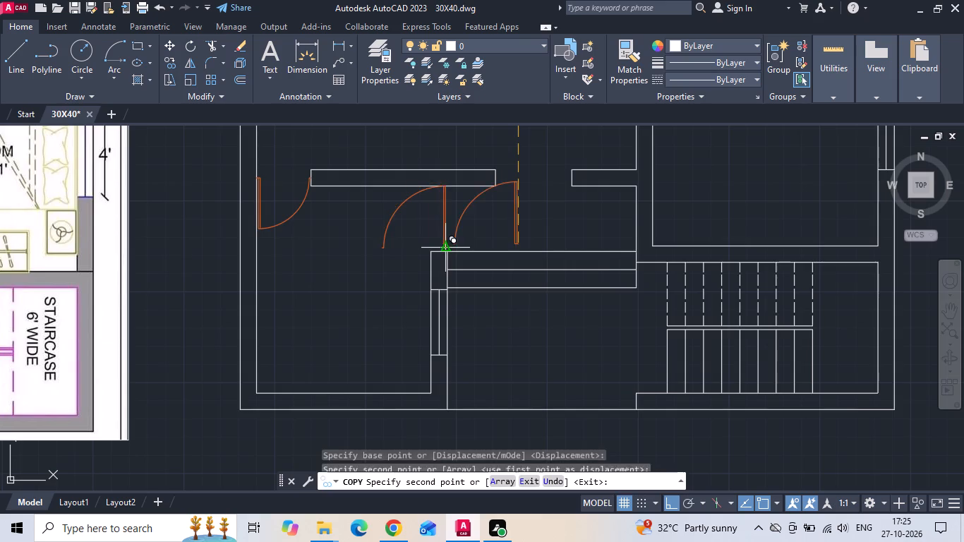
key(Escape)
Rotate the door copied to the office entrance 90° counterclockwise so its leaf lies horizontal.
scroll(440, 220, up, 1)
drag(467, 219, 445, 222)
click(414, 221)
right_click(413, 221)
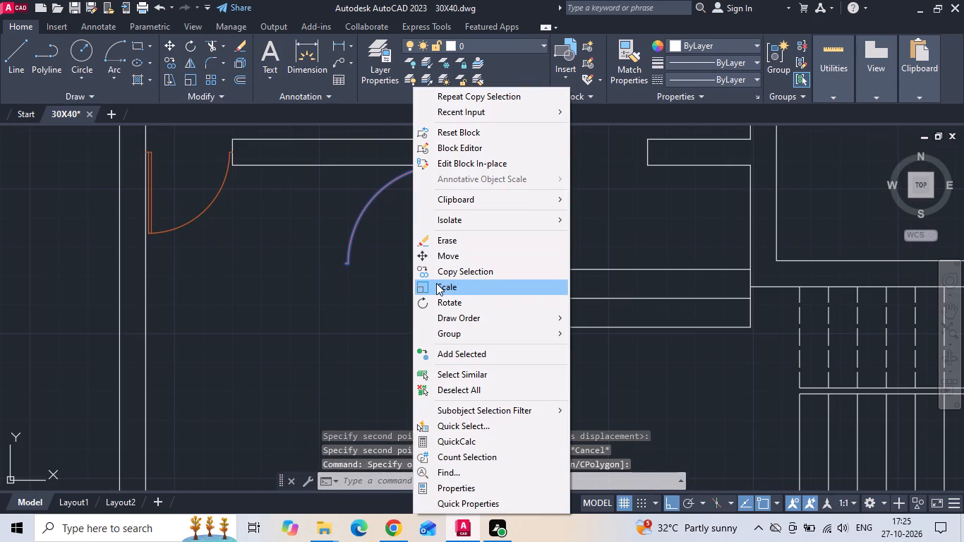
click(436, 298)
click(433, 225)
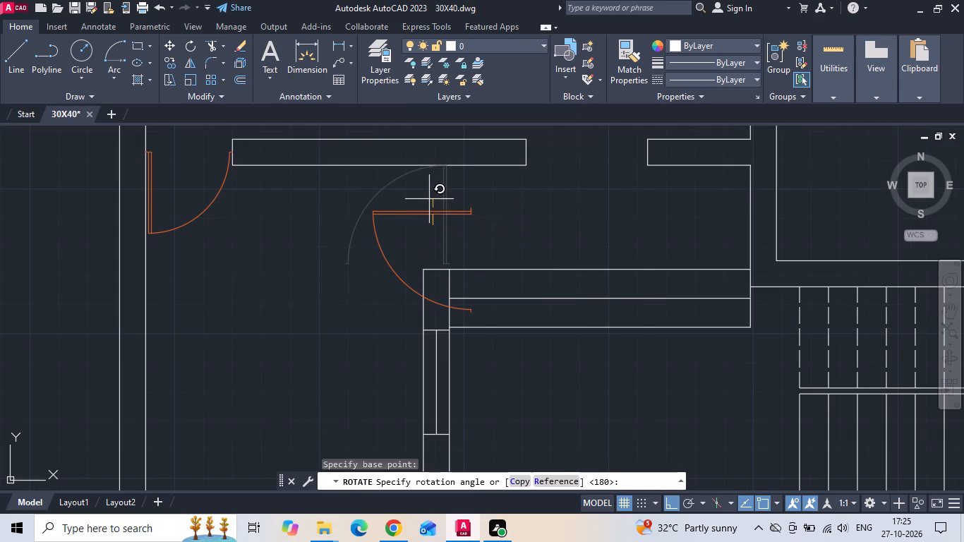
click(429, 199)
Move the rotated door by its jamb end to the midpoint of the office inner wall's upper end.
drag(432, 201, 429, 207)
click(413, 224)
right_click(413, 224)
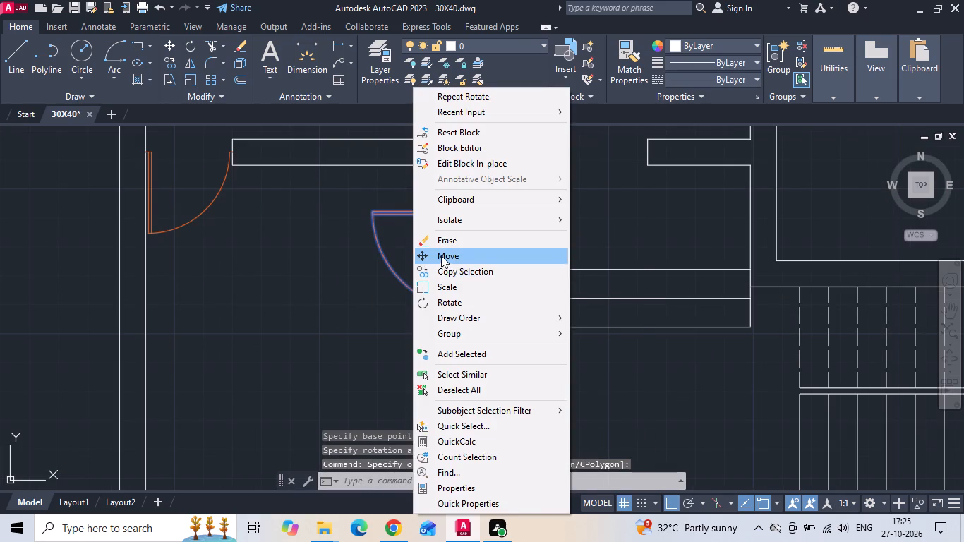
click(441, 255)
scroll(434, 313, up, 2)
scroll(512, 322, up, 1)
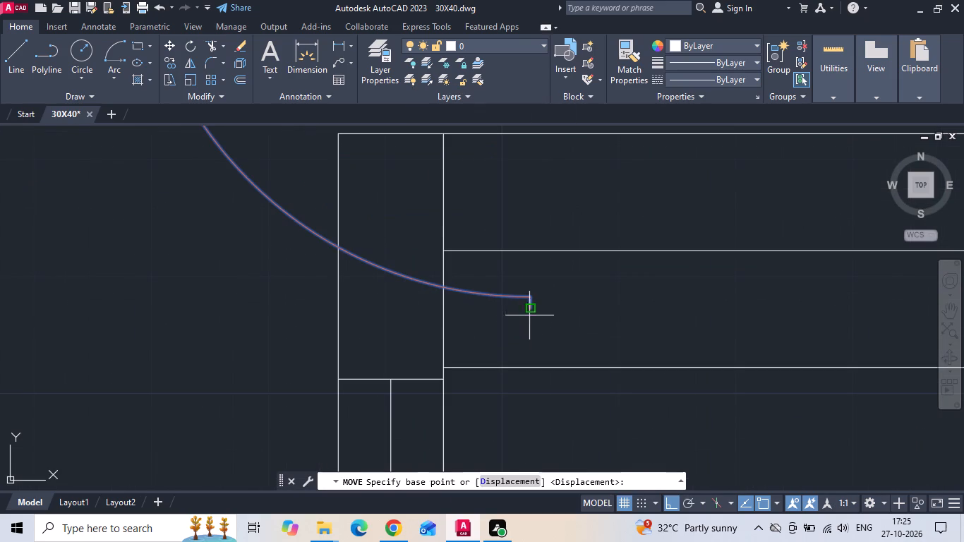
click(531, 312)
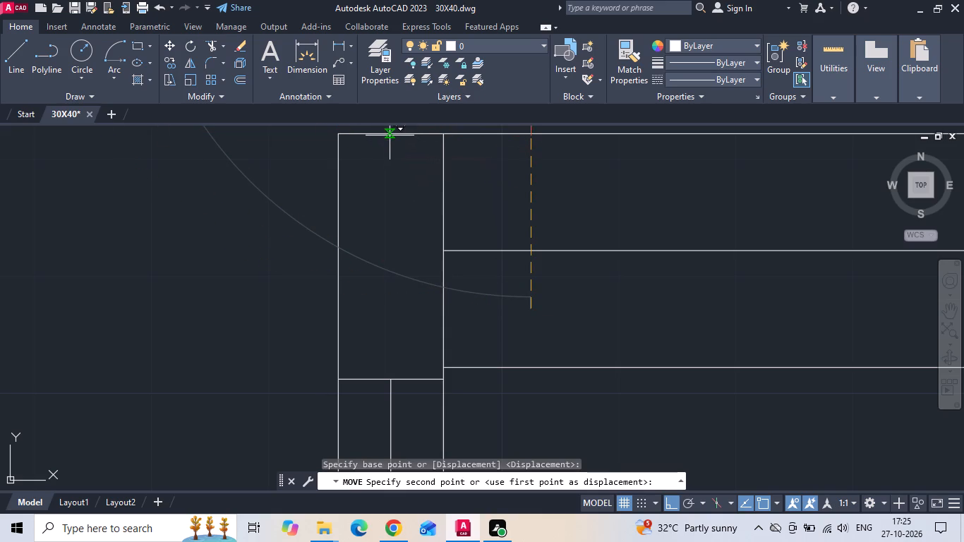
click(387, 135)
Move the office-entrance door by its jamb end onto the outer left corner of the office inner wall's upper end.
scroll(409, 281, down, 3)
drag(395, 239, 364, 239)
click(291, 238)
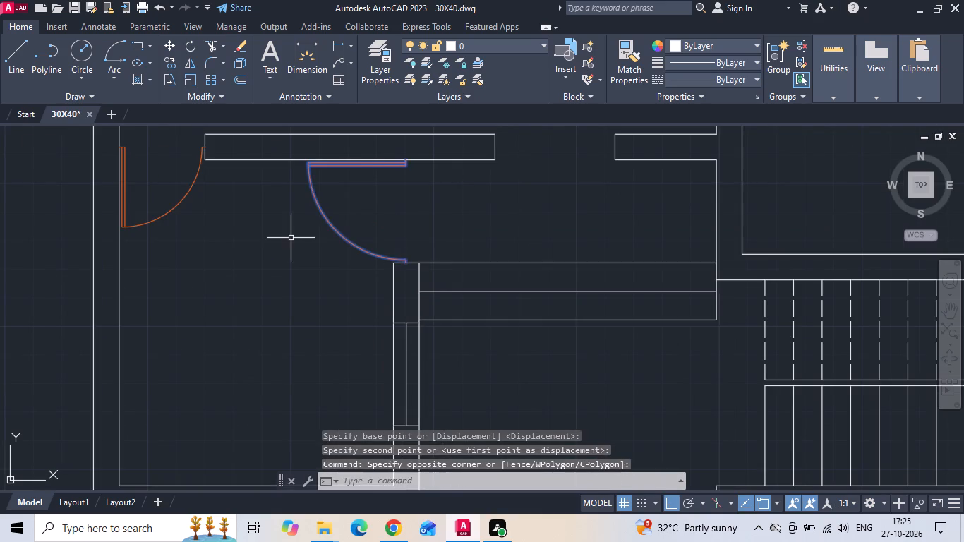
right_click(291, 238)
click(306, 251)
scroll(412, 267, up, 6)
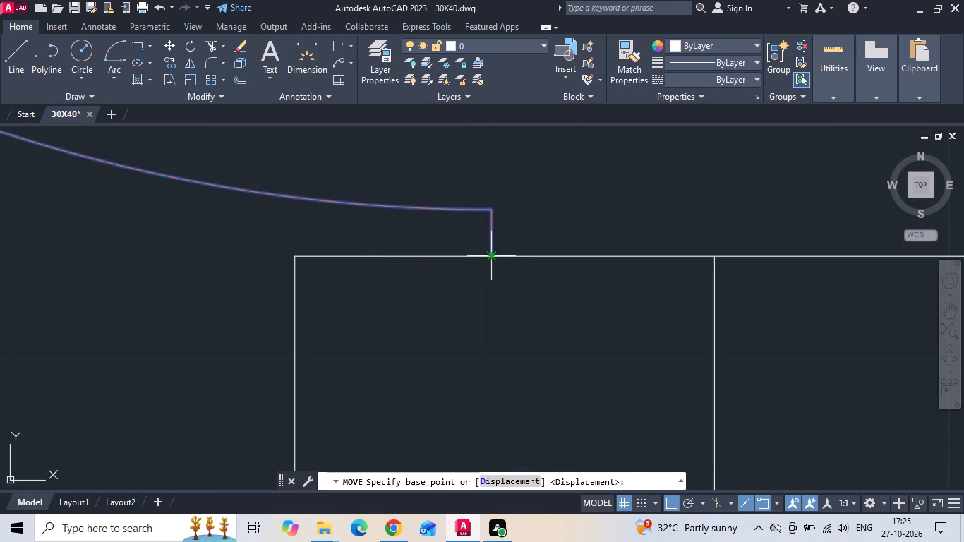
click(492, 254)
click(292, 260)
Move the office-entrance door 4.5" to the right along the wall end to centre it on the wall.
drag(328, 230, 284, 230)
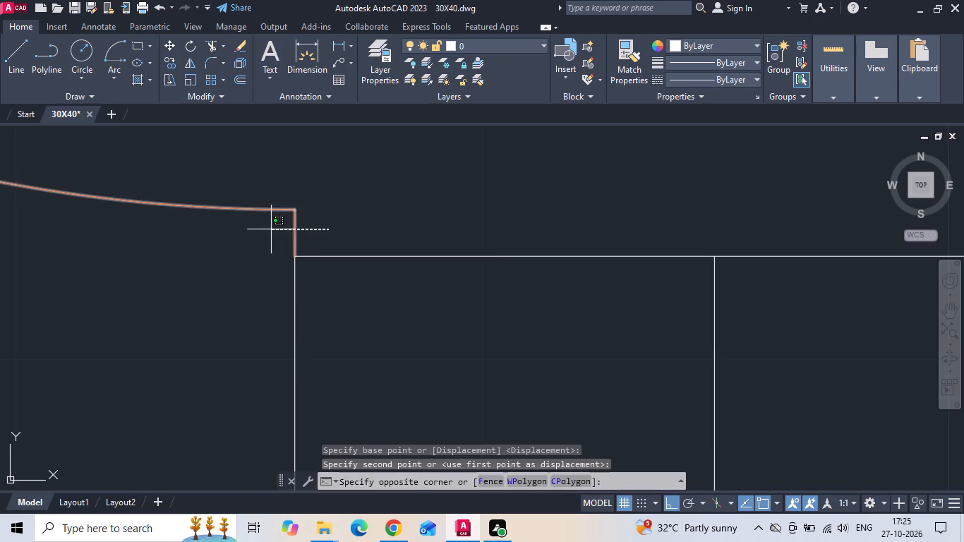
click(260, 226)
right_click(258, 226)
click(275, 253)
drag(385, 219, 444, 219)
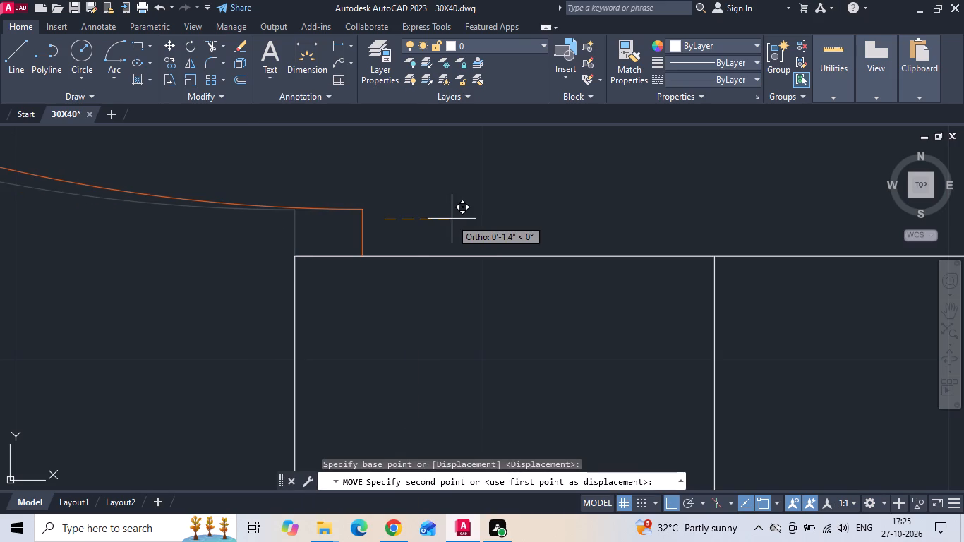
text(4.5)
key(Return)
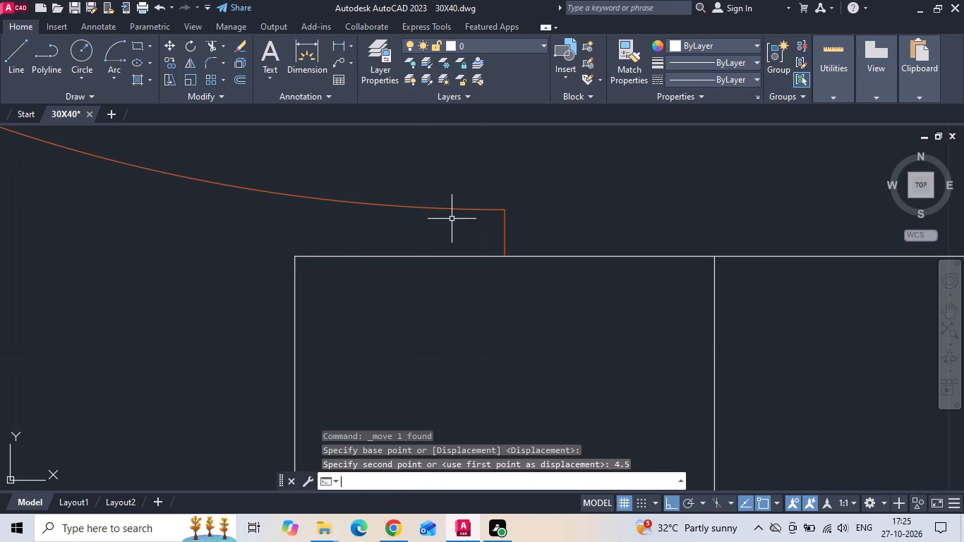
Save the drawing.
scroll(442, 227, down, 6)
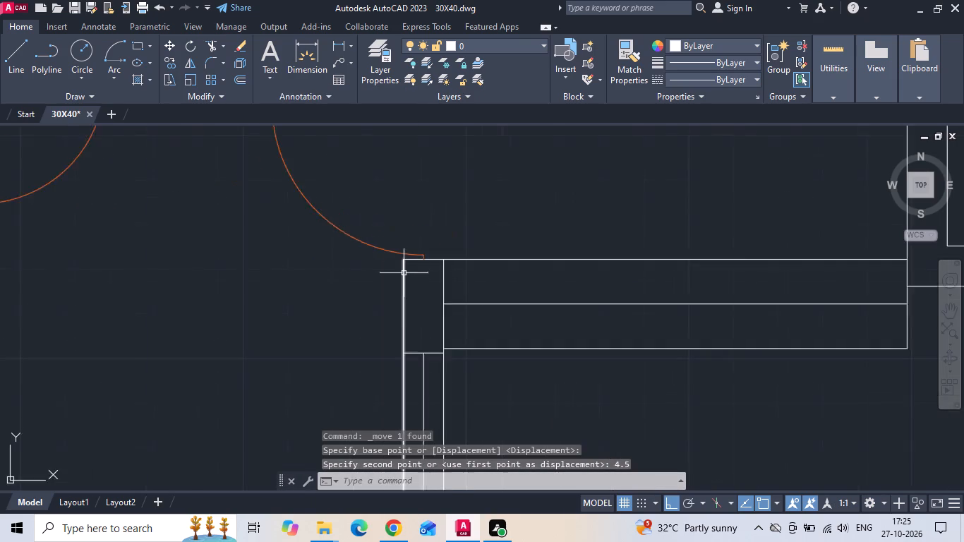
scroll(404, 275, down, 4)
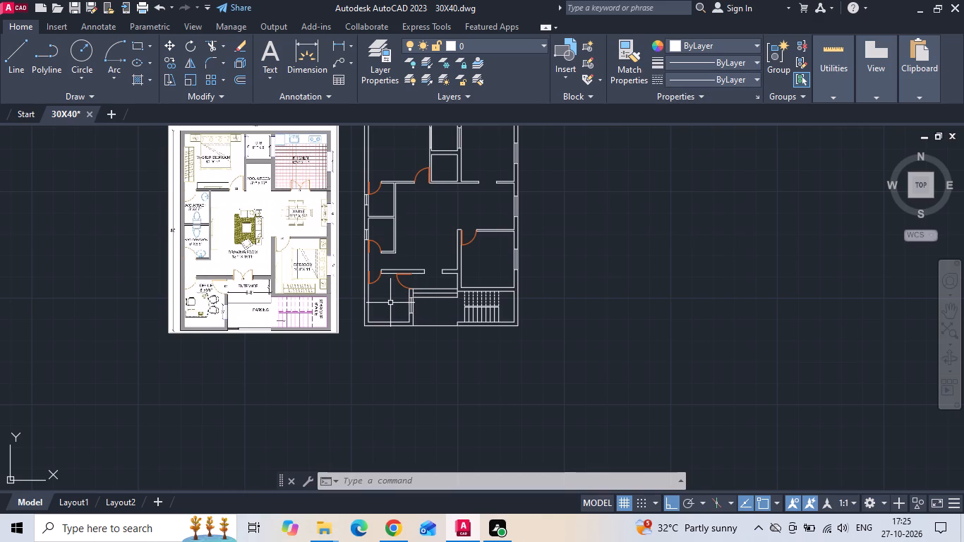
key(ctrl+s)
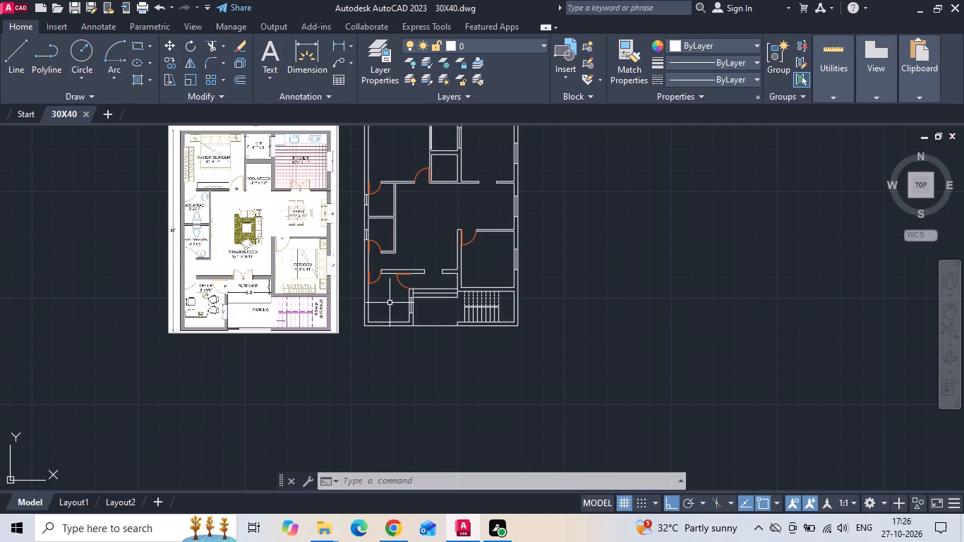
Draw connected lines above the main entrance opening: 1" horizontally to the right, followed by 1'8" vertically upward.
scroll(455, 253, up, 2)
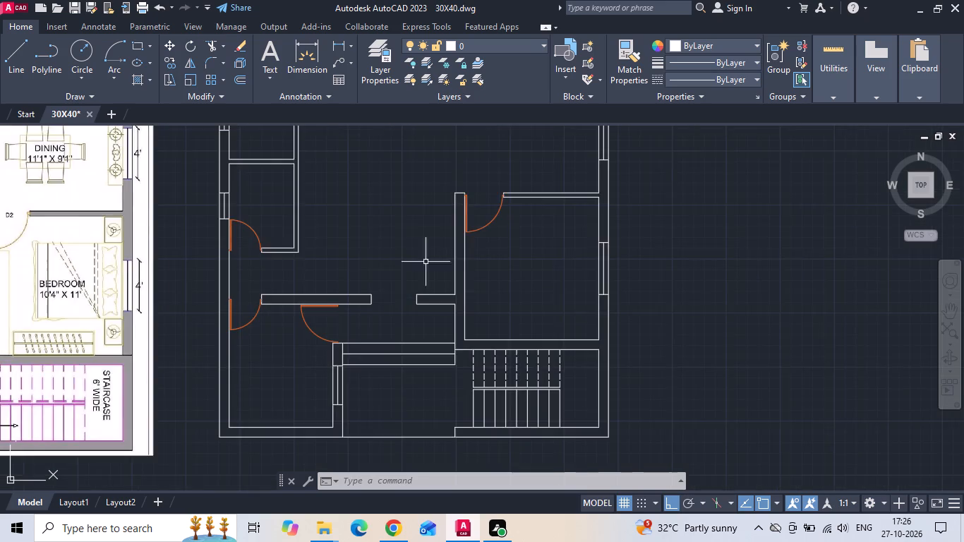
scroll(362, 287, up, 3)
middle_drag(392, 284, 390, 254)
text(L)
key(space)
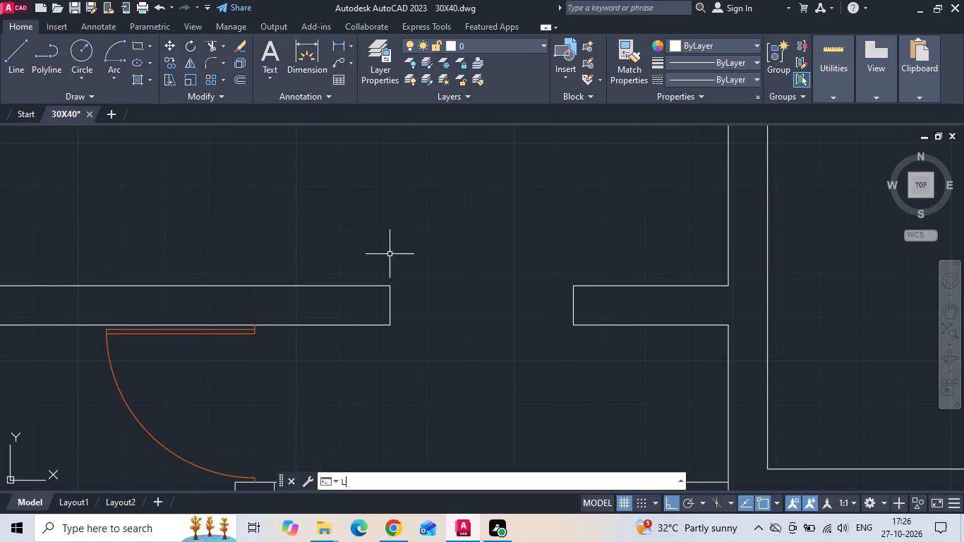
scroll(416, 221, up, 2)
drag(266, 226, 338, 232)
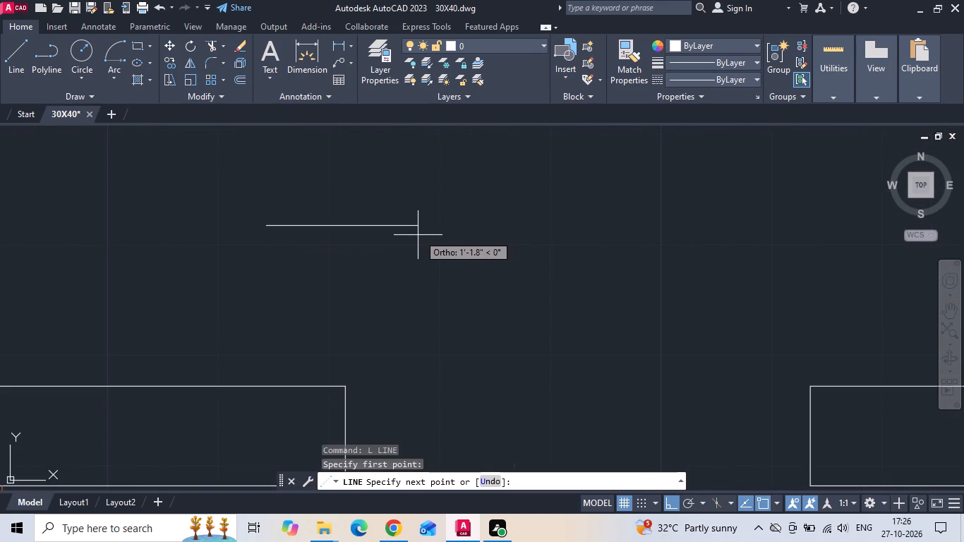
key(1)
key(space)
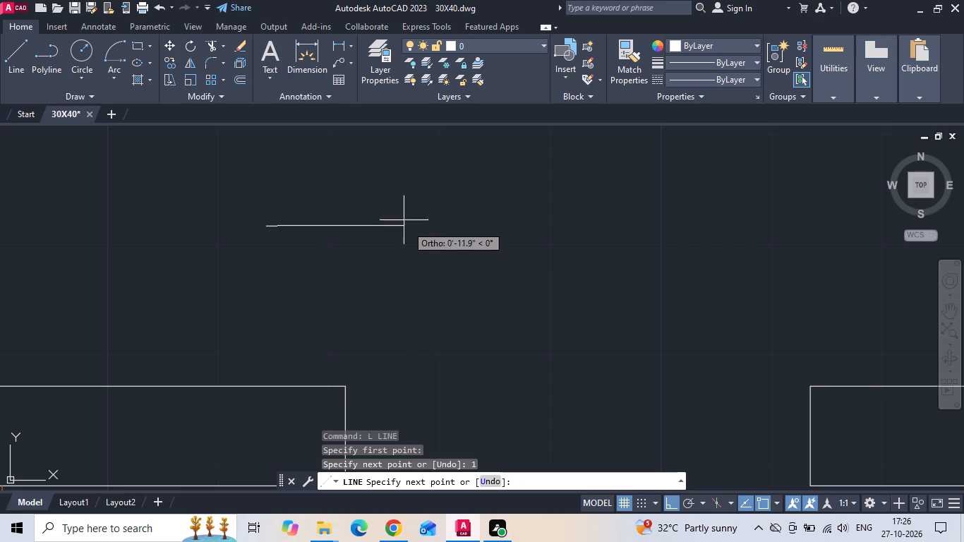
middle_drag(389, 157, 393, 216)
middle_drag(323, 138, 339, 227)
text(1'8)
key(Return)
key(Escape)
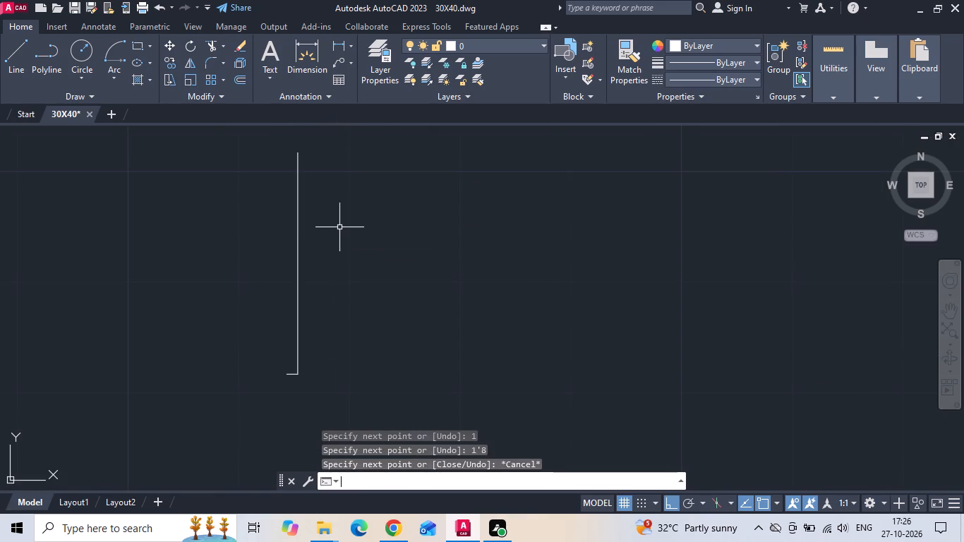
Copy the 1'8" vertical line 1'8" to the right.
drag(340, 227, 284, 241)
click(215, 257)
right_click(212, 258)
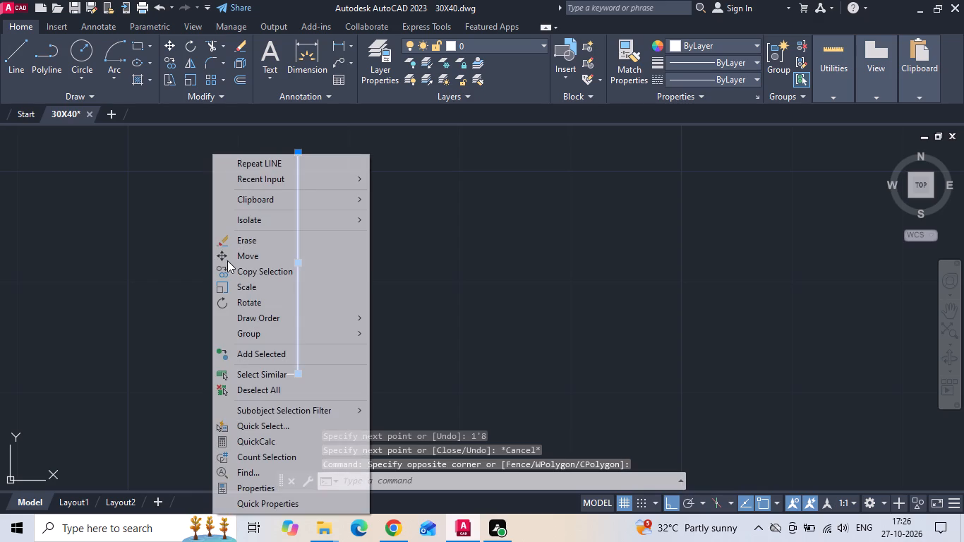
click(228, 270)
drag(361, 266, 370, 268)
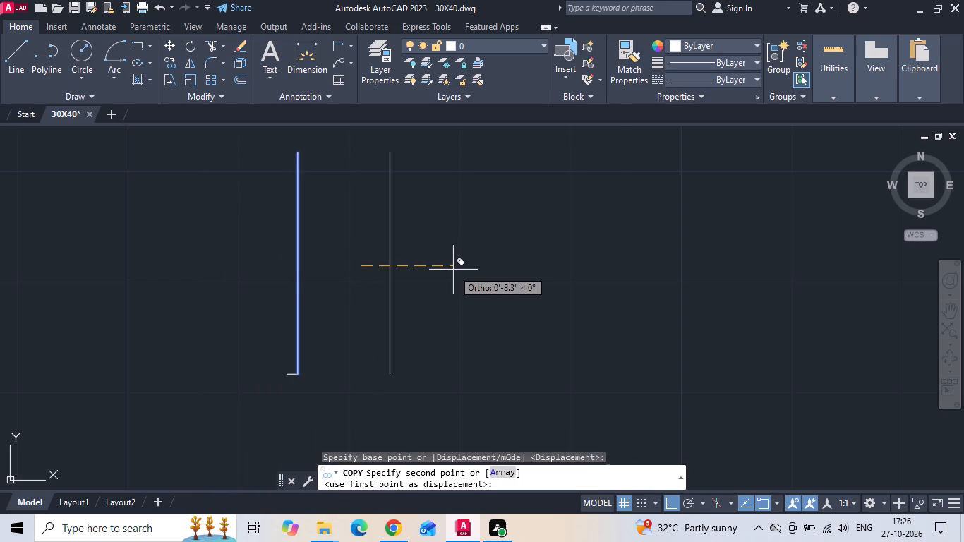
text(1'8)
key(Return)
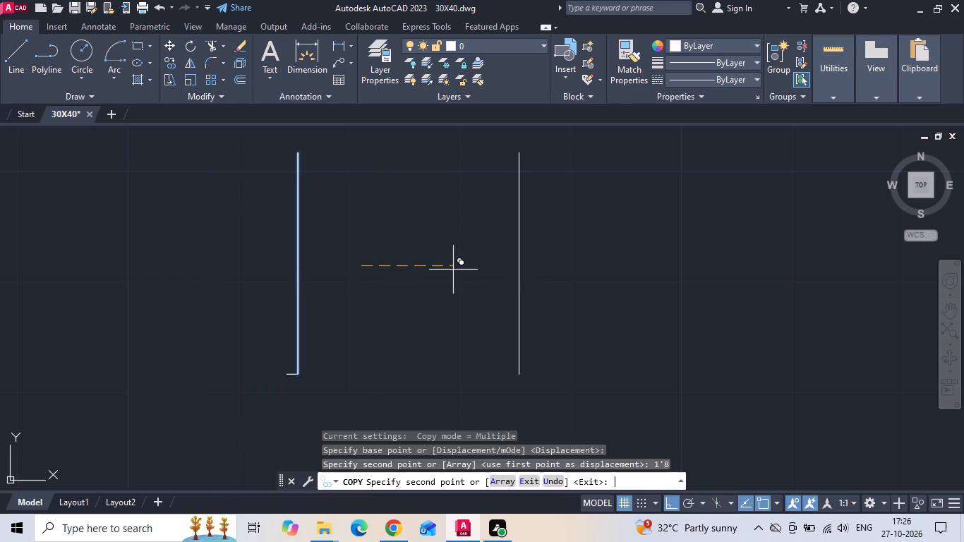
key(Escape)
Copy the original vertical line 1" to the right to give the door leaf its thickness.
drag(323, 230, 165, 232)
click(126, 227)
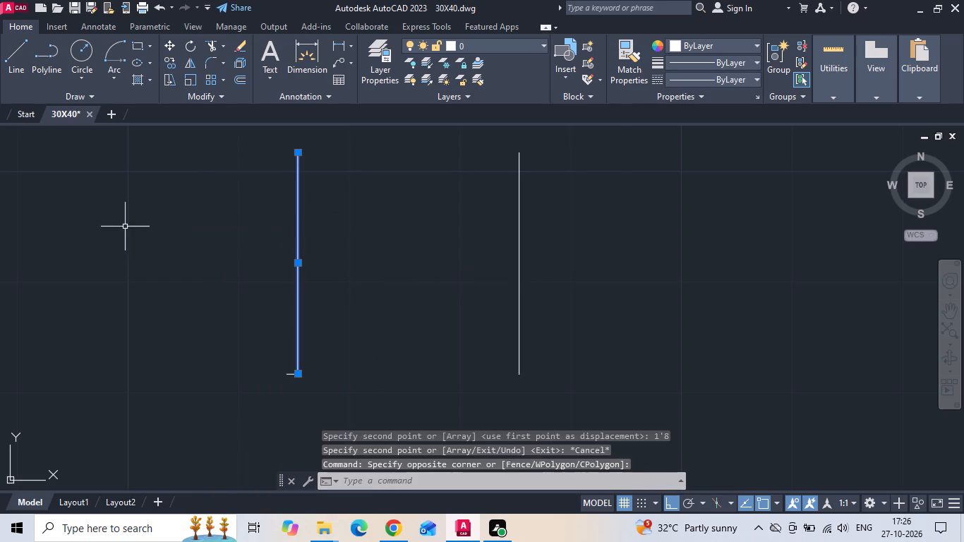
right_click(123, 227)
click(170, 273)
drag(323, 264, 347, 269)
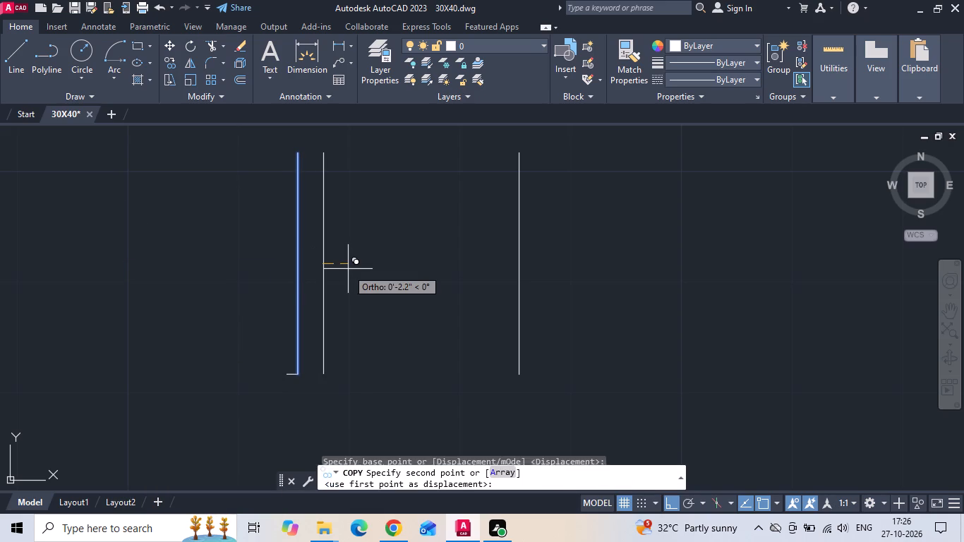
text(1)
key(space)
key(Escape)
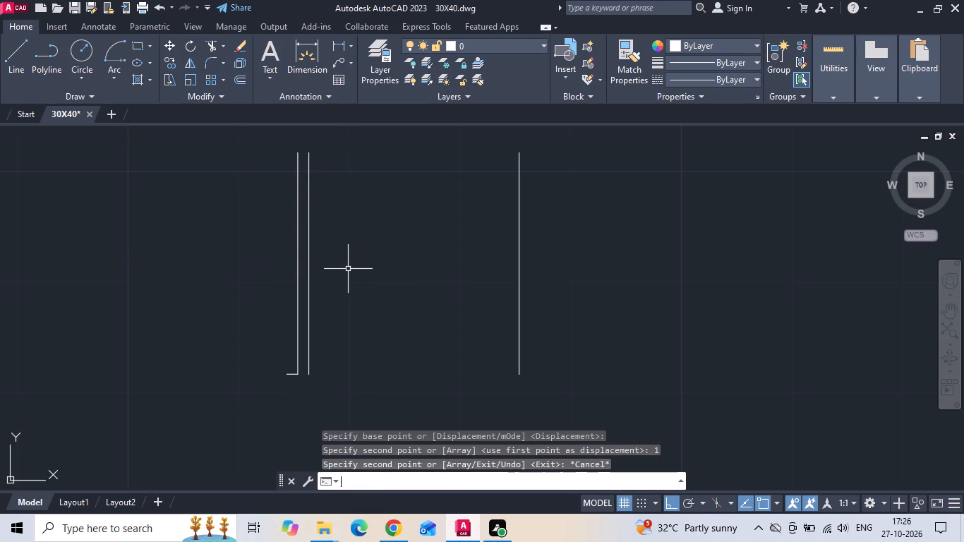
Extend the short base line to the leaf's second vertical line, closing the leaf's lower end.
text(EX)
key(space)
key(space)
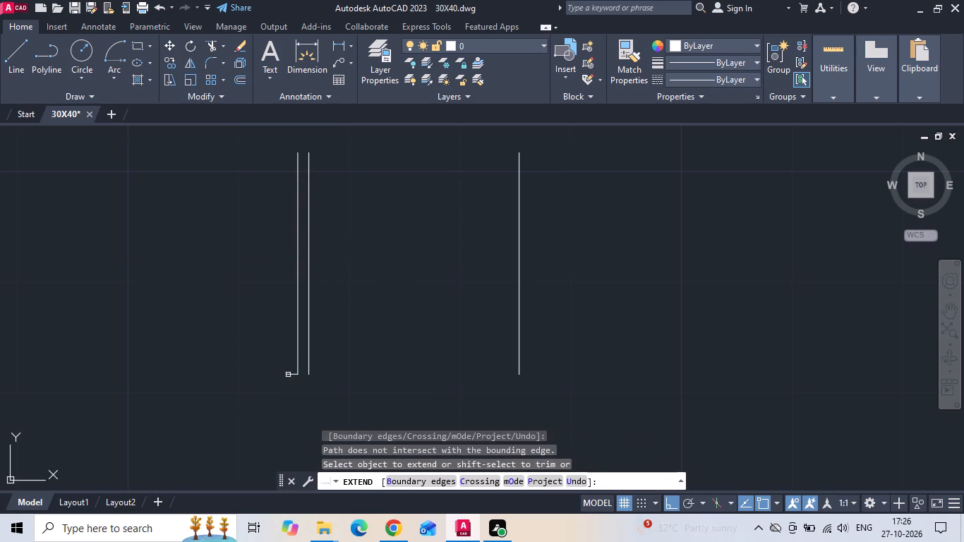
click(294, 375)
key(Escape)
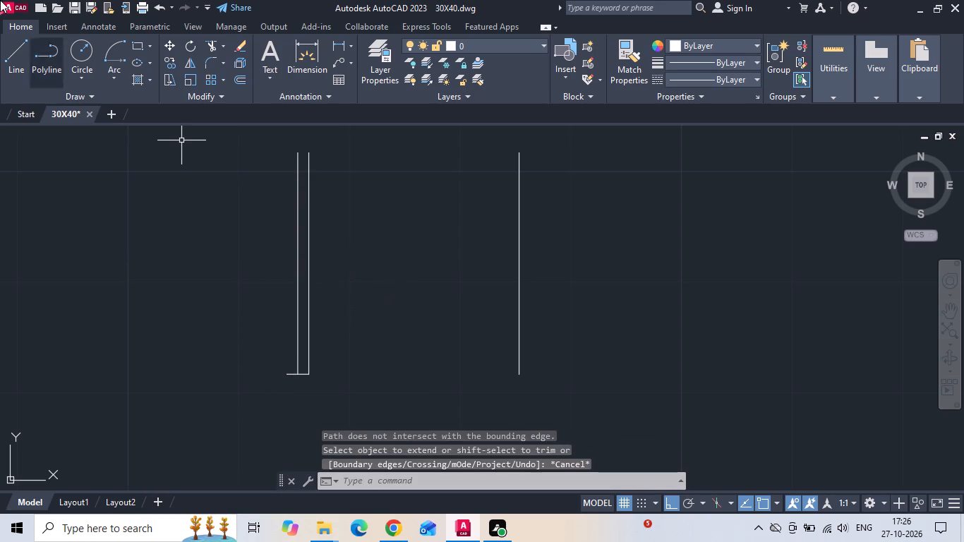
Draw a Start, Center, End arc from the far vertical line's lower end, centred on the leaf's first line, up to the leaf's top.
click(117, 83)
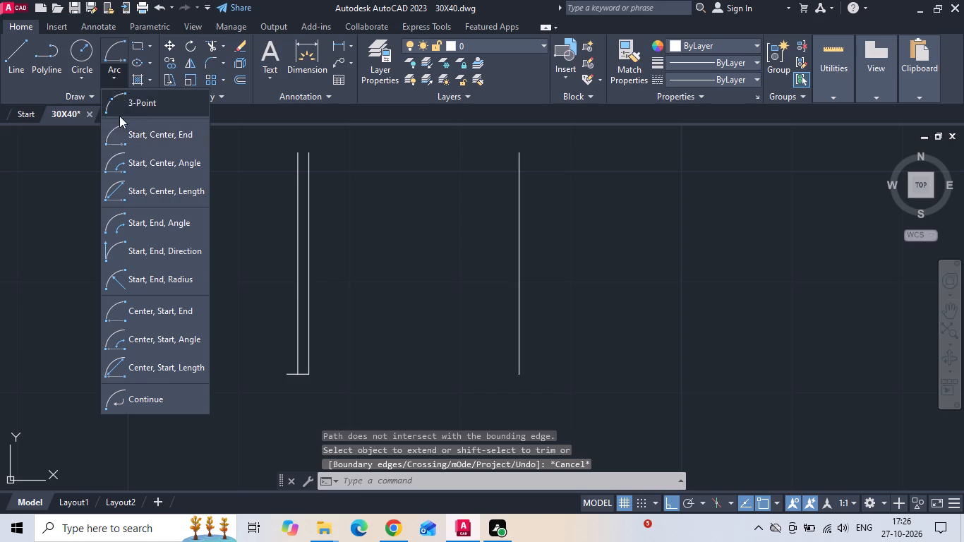
click(122, 149)
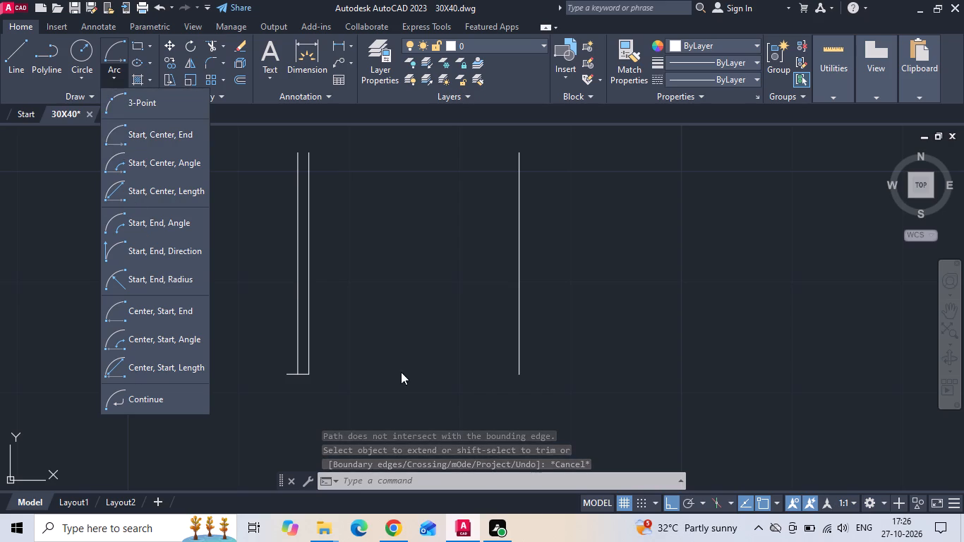
click(171, 137)
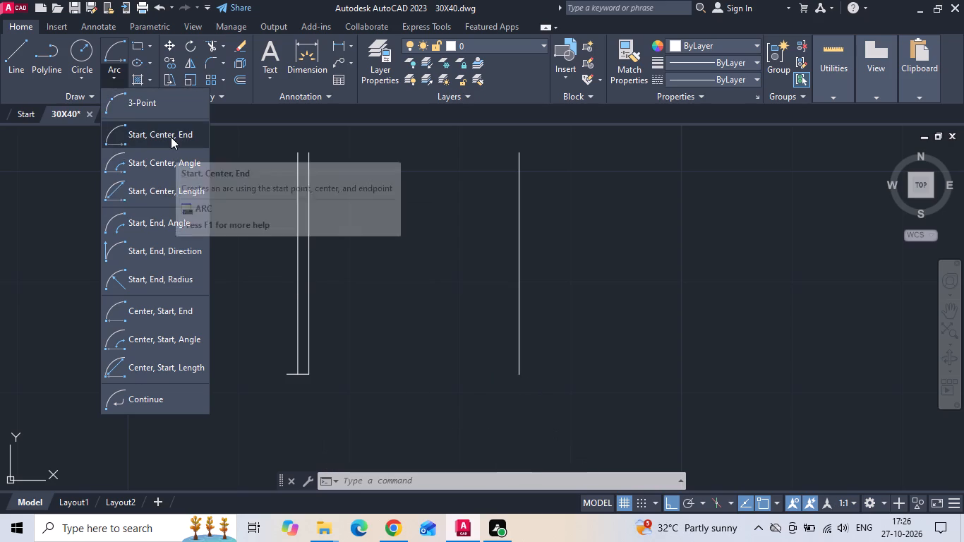
middle_drag(375, 227, 441, 228)
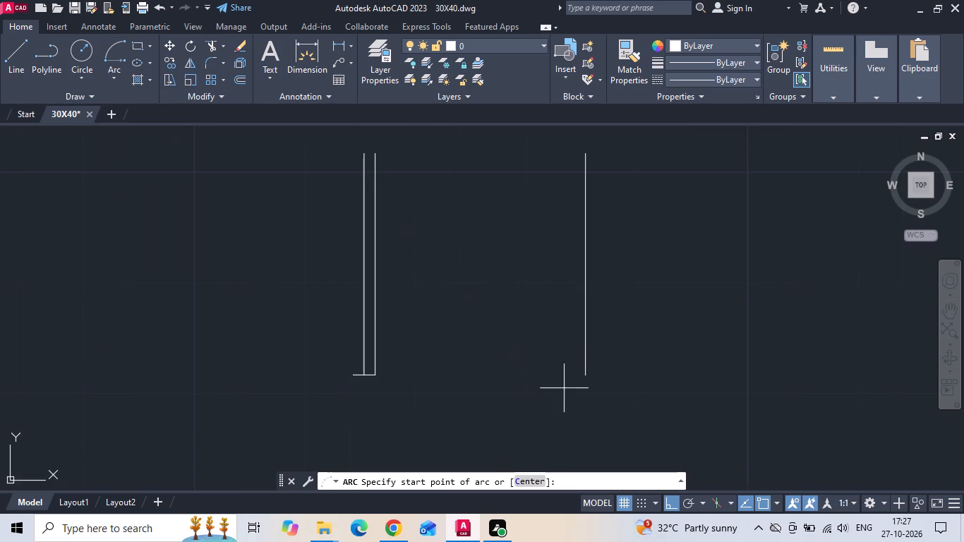
click(589, 375)
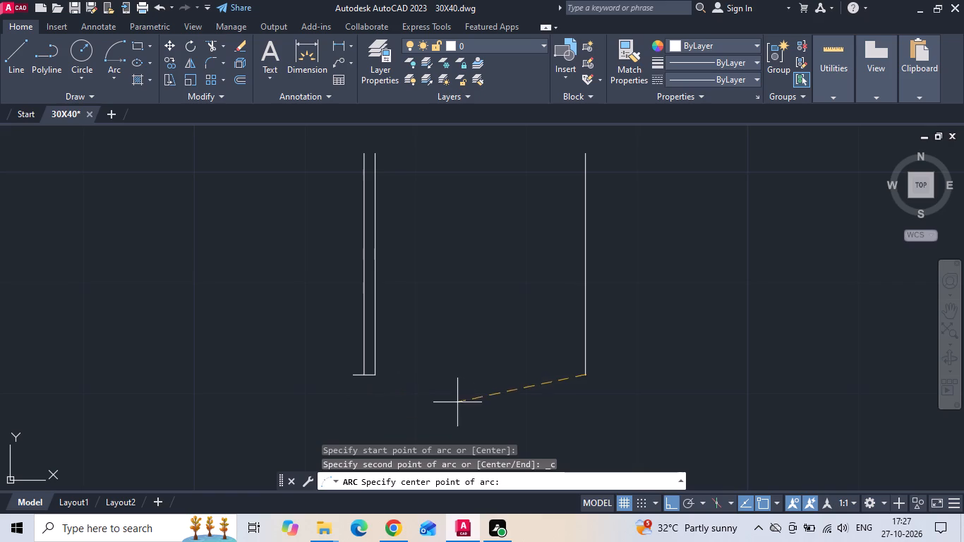
click(361, 376)
click(306, 289)
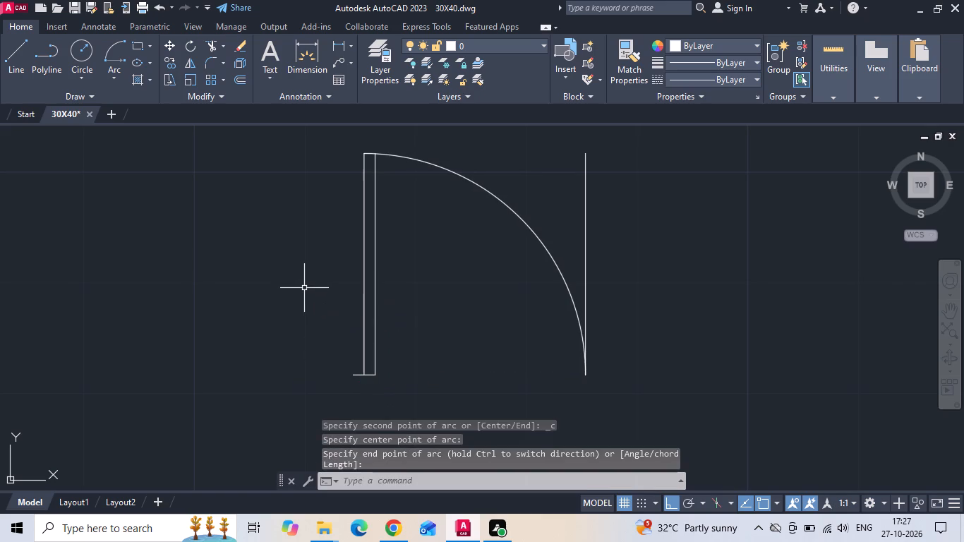
Delete the far vertical guide line at the end of the swing arc.
click(598, 198)
click(573, 176)
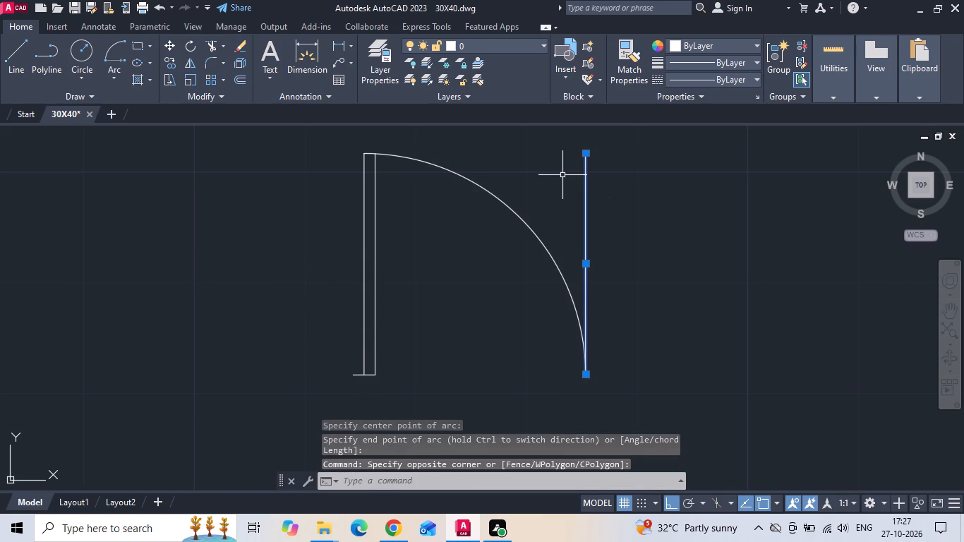
key(Delete)
Mirror the door leaf and swing arc about a vertical line through the arc's lower end, keeping the source objects, to form a double door.
scroll(573, 181, down, 1)
drag(621, 159, 586, 207)
click(325, 359)
key(m)
text(I)
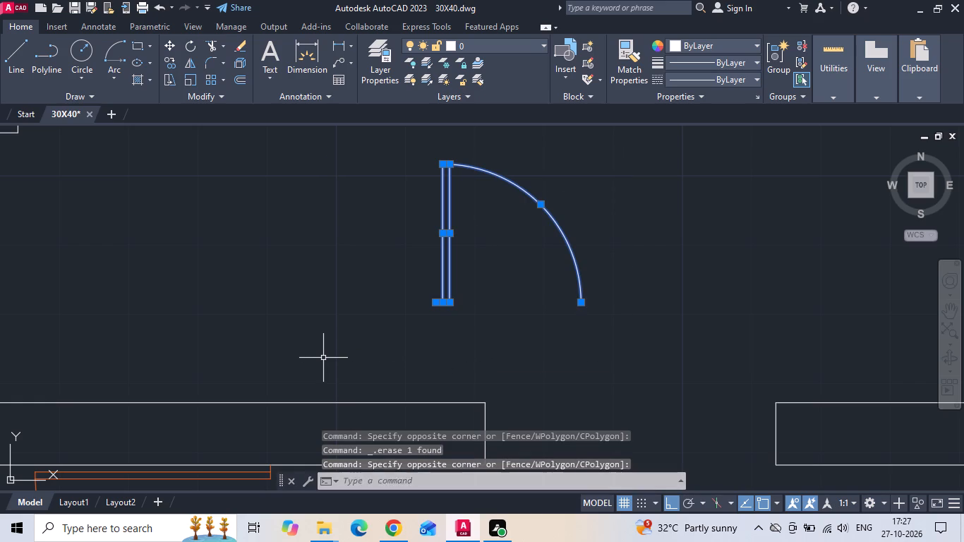
key(space)
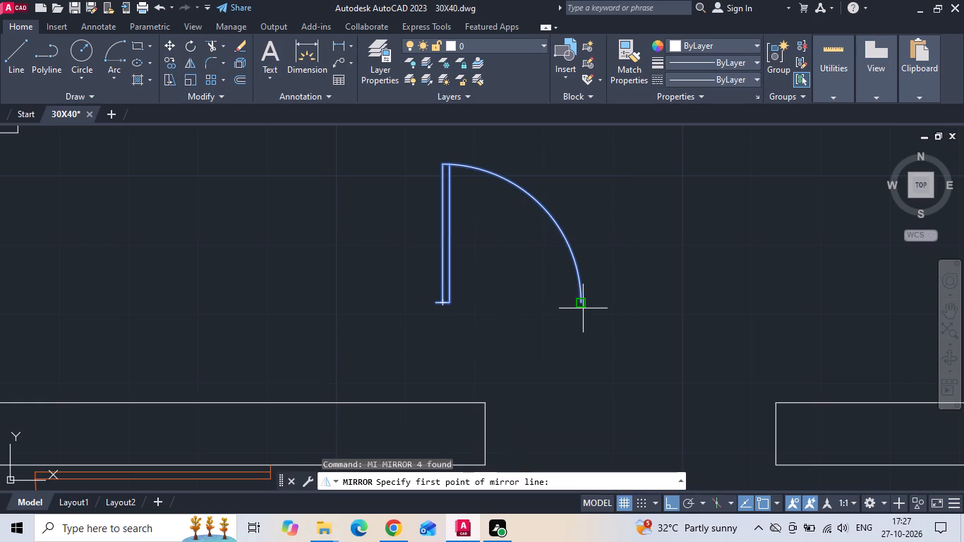
drag(582, 303, 581, 311)
click(538, 363)
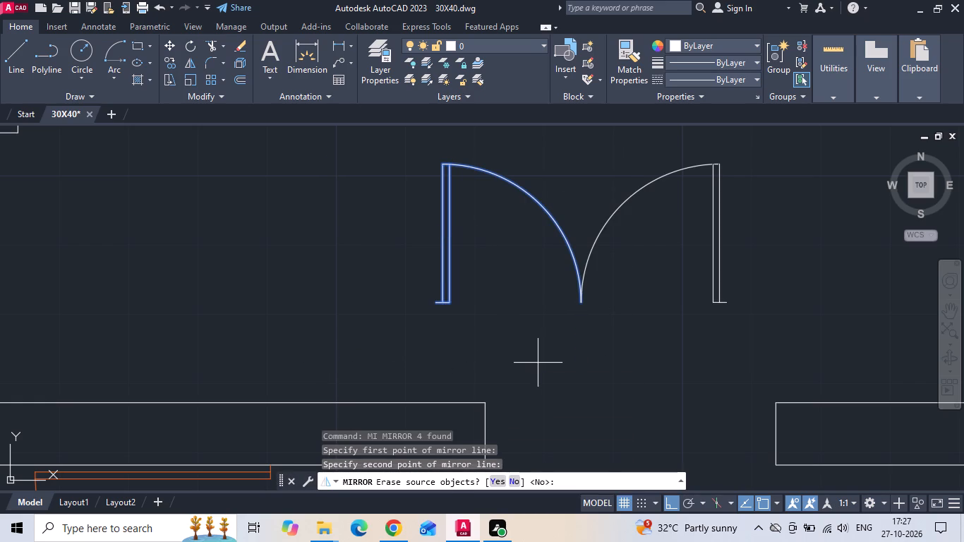
key(y)
key(BackSpace)
text(N)
key(space)
Set the colour of all the double door's lines and arcs to orange 242,103,34.
click(372, 350)
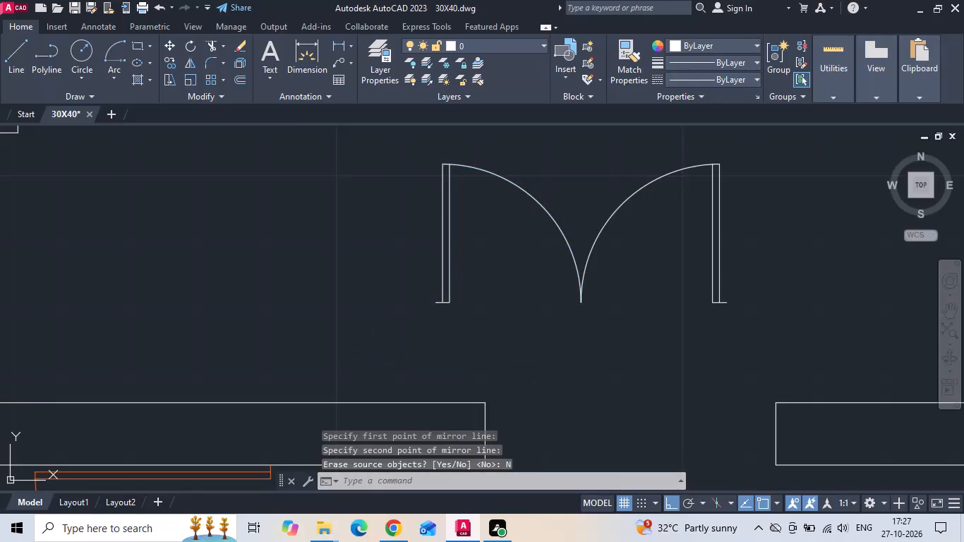
scroll(373, 350, down, 2)
click(565, 236)
click(673, 41)
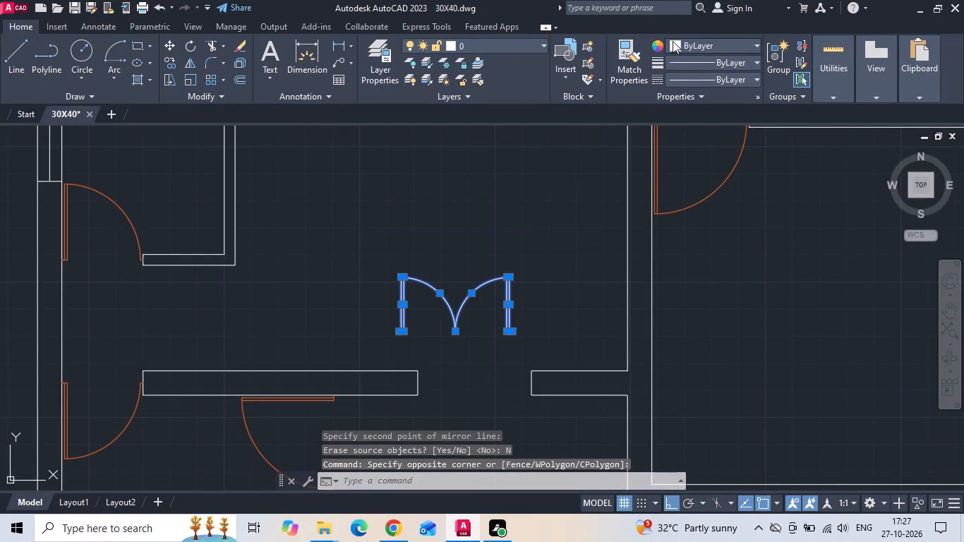
click(701, 108)
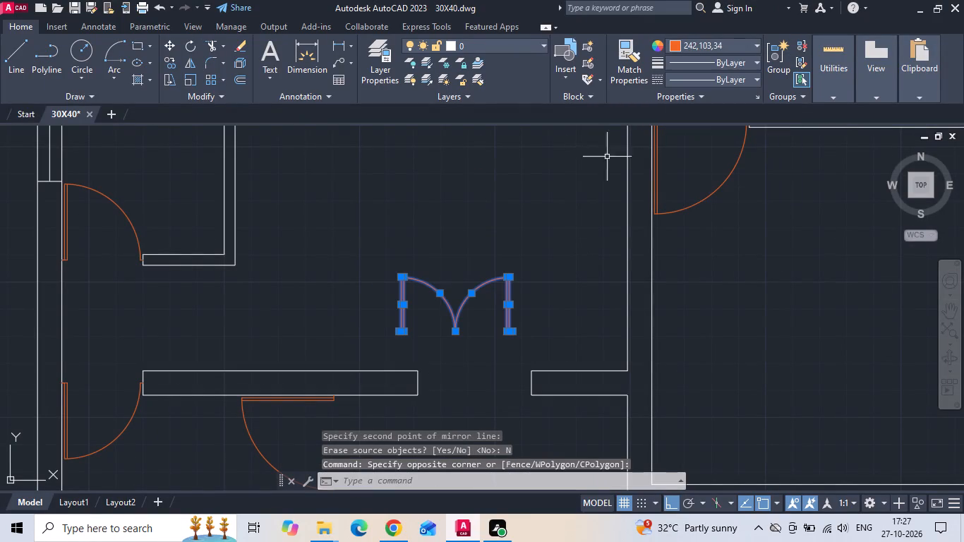
Define the double door's lines and arcs as a block named MD and return from the block editor to the plan.
text(B)
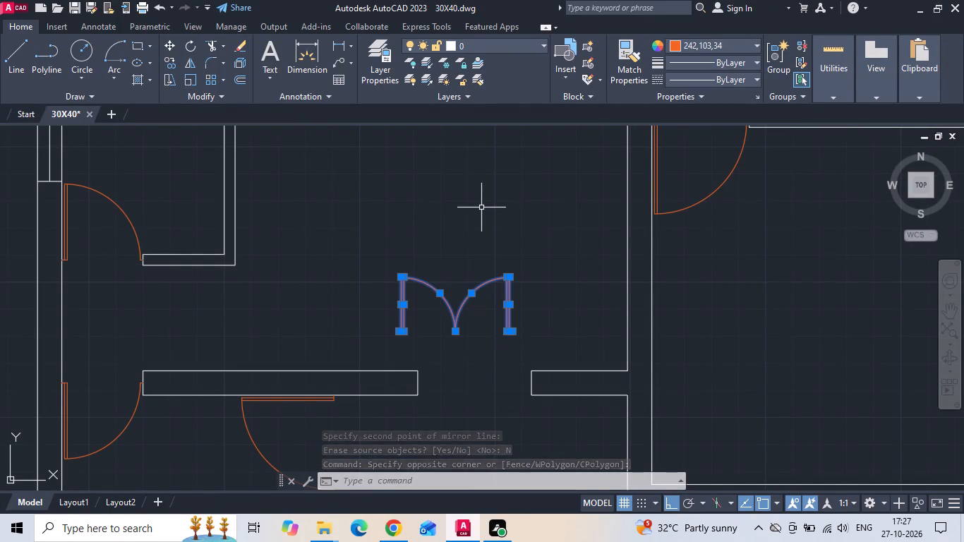
key(space)
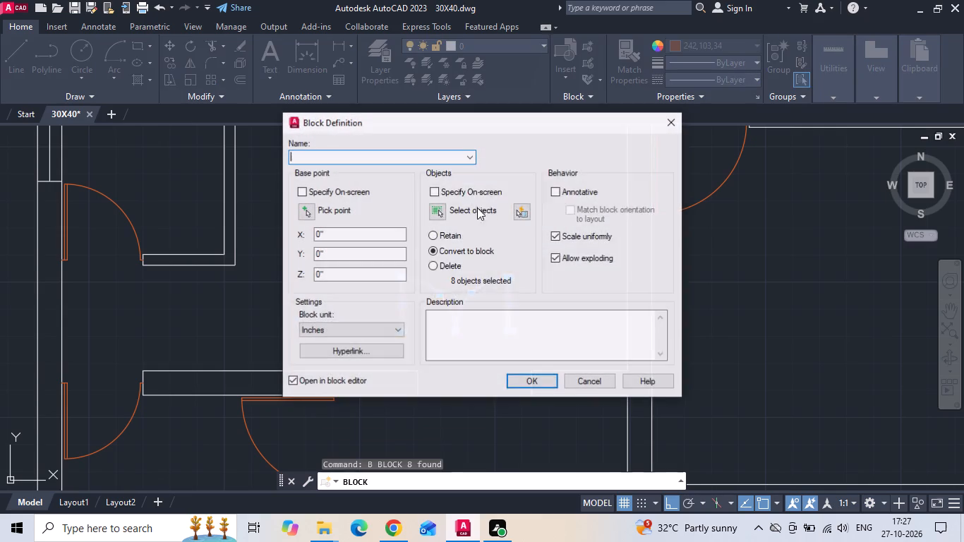
click(345, 155)
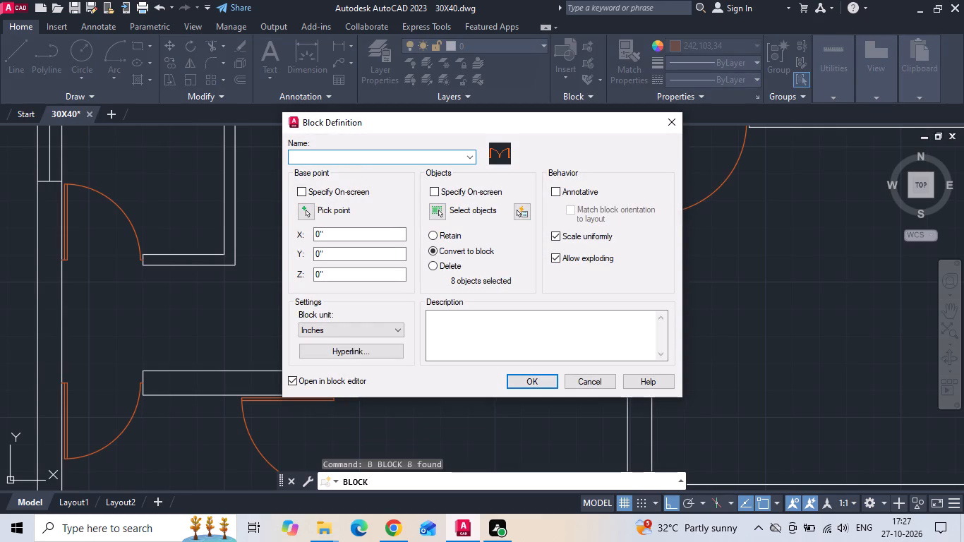
text(MD)
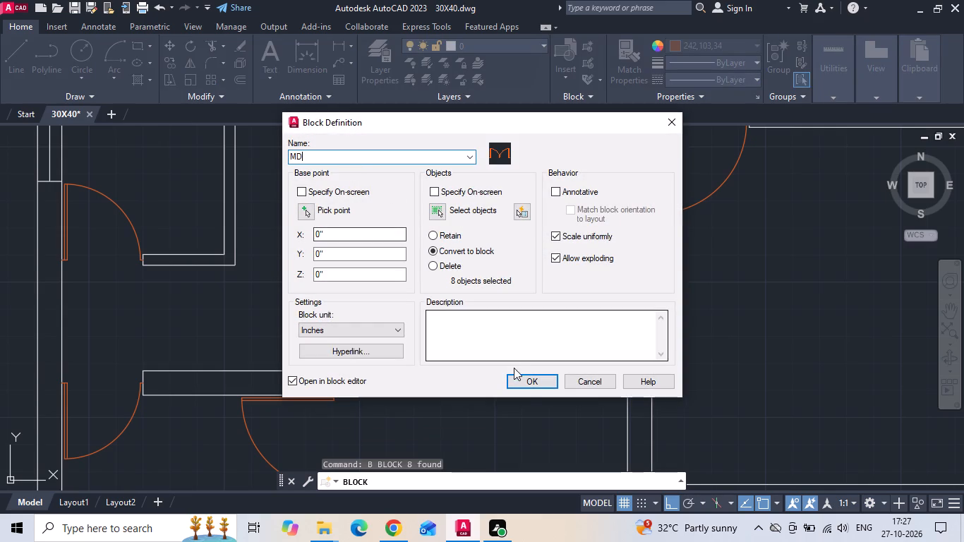
click(437, 211)
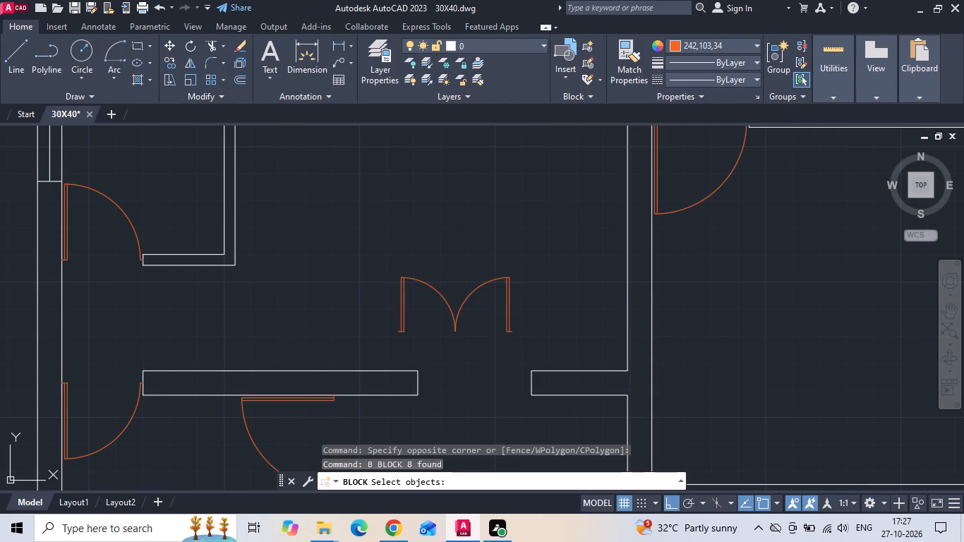
drag(368, 251, 383, 272)
click(547, 349)
key(space)
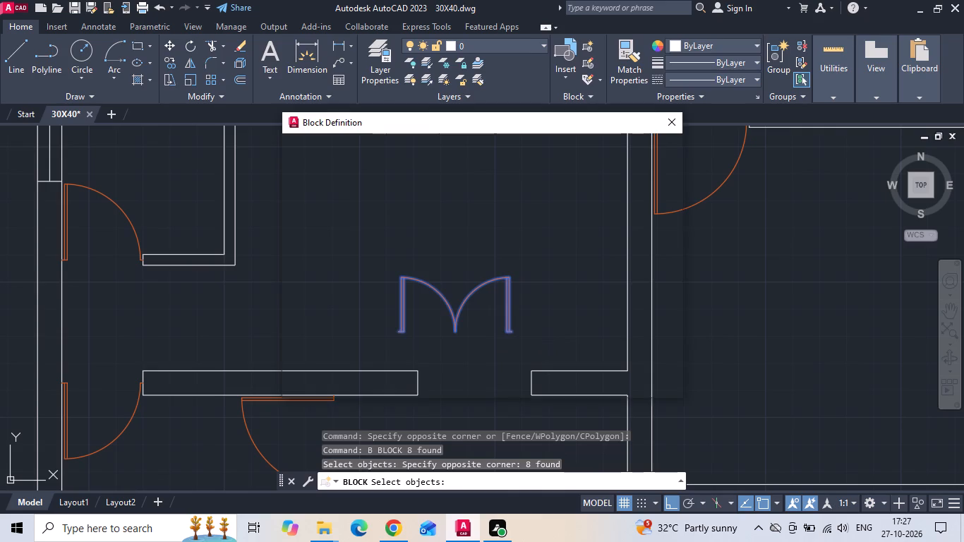
click(548, 381)
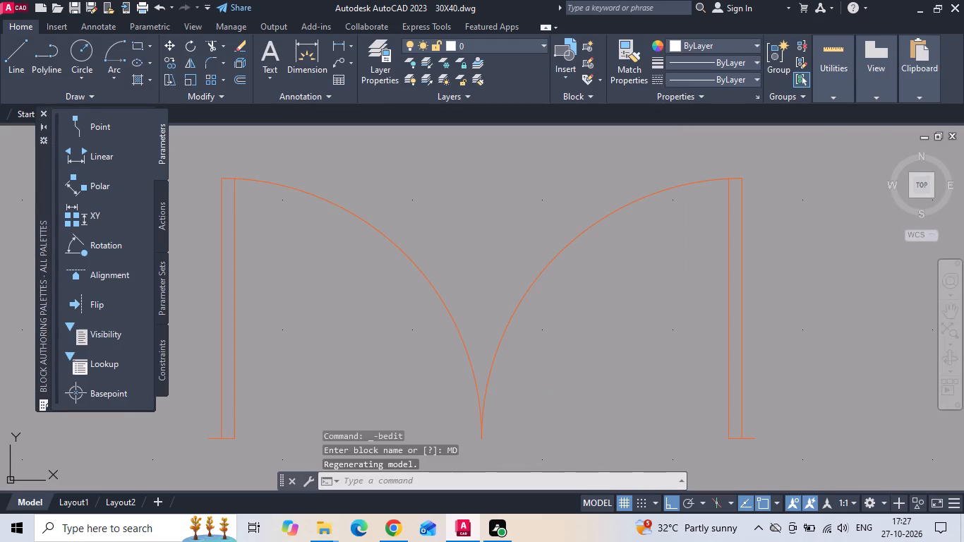
key(ctrl+z)
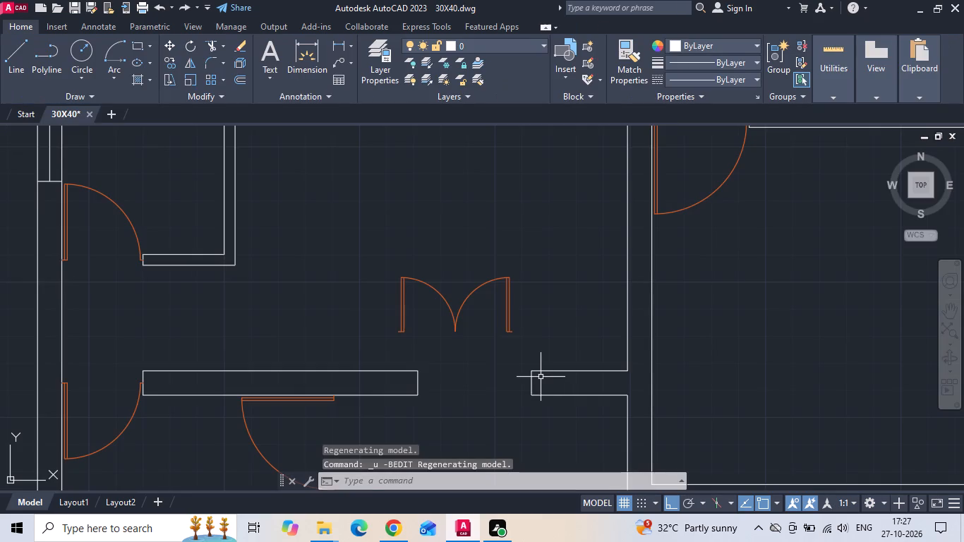
Move the double door from its right base end to the midpoint of the right wall end at the main entrance opening.
click(498, 315)
click(450, 272)
right_click(450, 272)
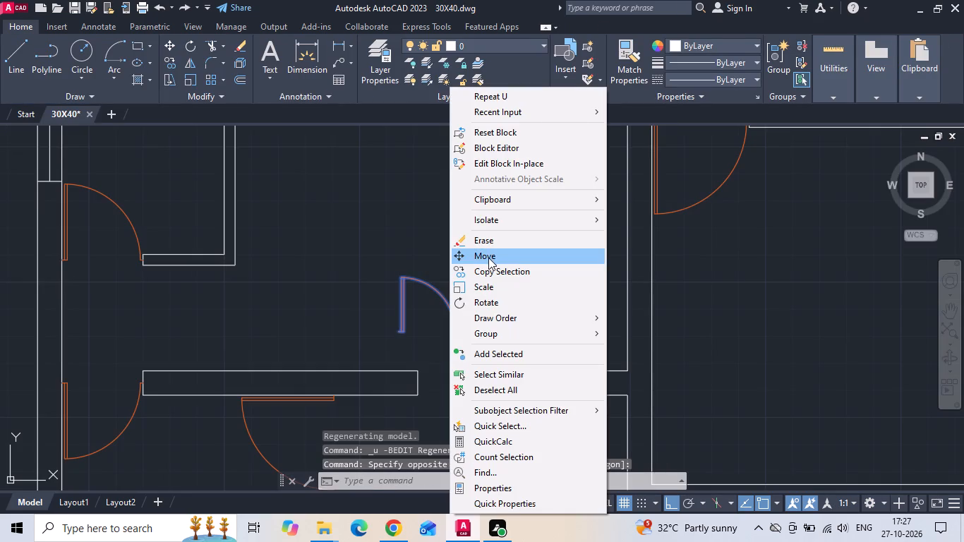
click(488, 257)
scroll(515, 368, up, 2)
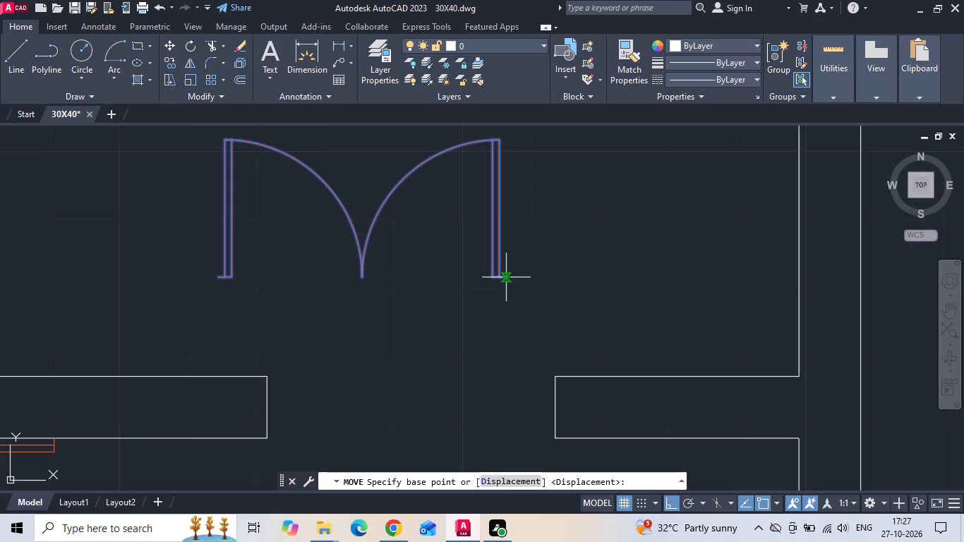
scroll(507, 288, up, 3)
click(500, 238)
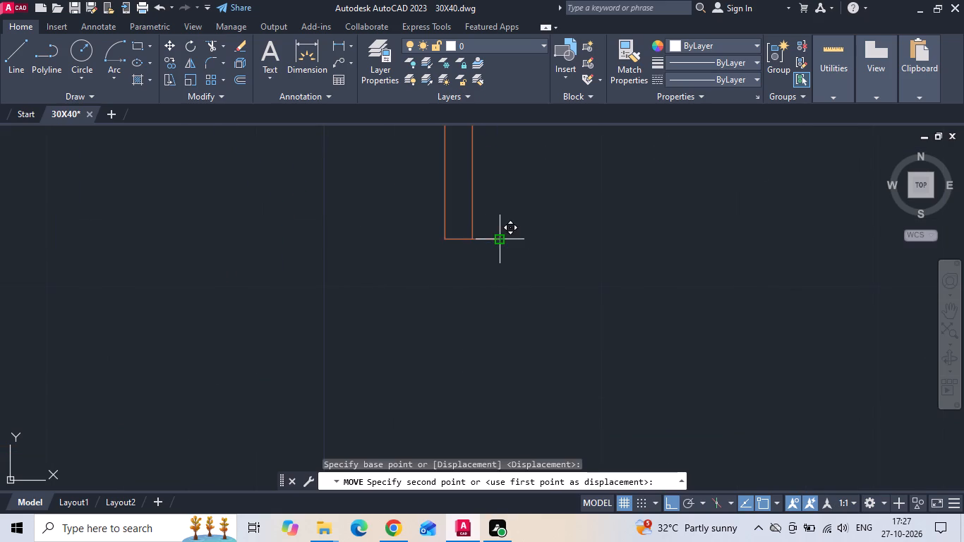
scroll(499, 243, down, 3)
click(546, 378)
scroll(491, 385, down, 2)
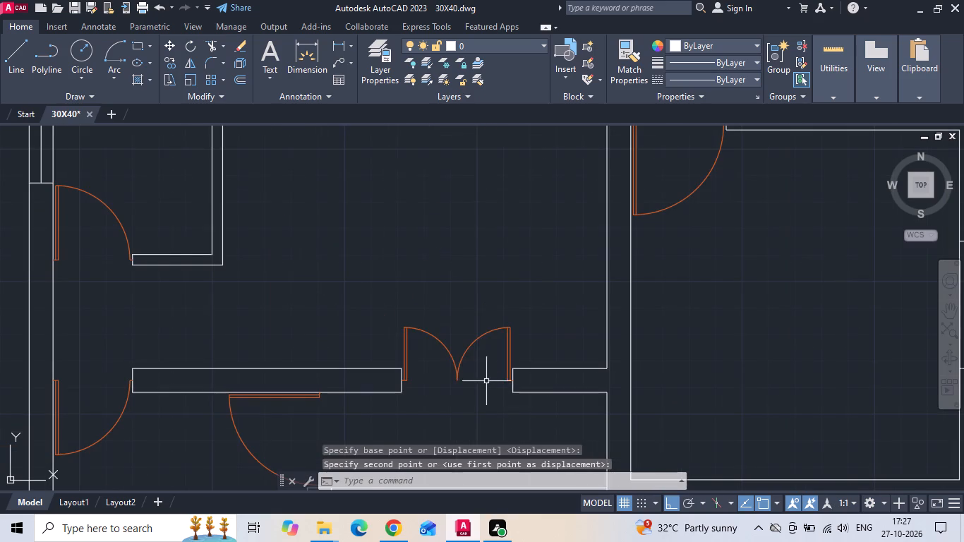
Copy the main entrance double door by its right base end to the midpoint of the kitchen opening's right wall end.
drag(481, 373, 469, 349)
click(452, 289)
right_click(452, 287)
click(521, 272)
scroll(522, 396, up, 5)
click(507, 366)
scroll(426, 390, down, 7)
scroll(563, 169, up, 6)
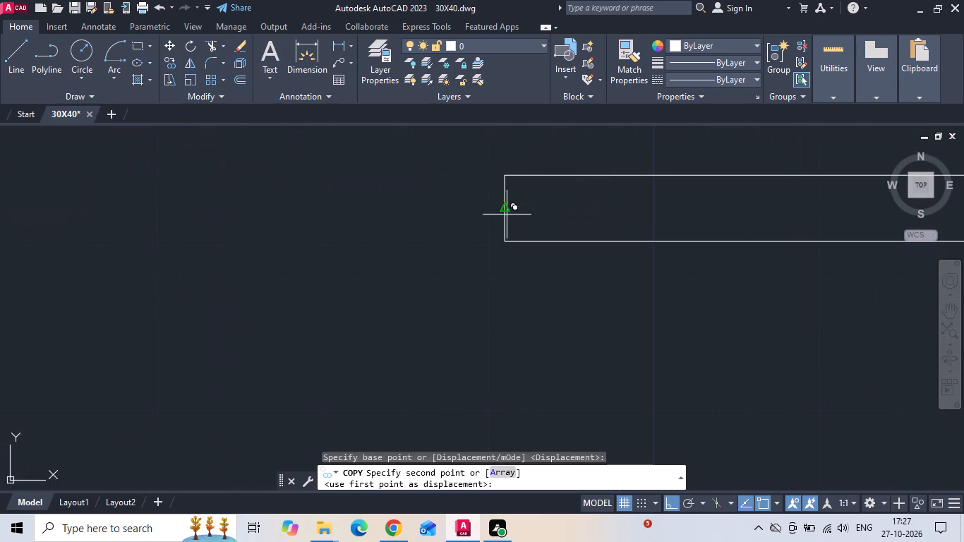
click(505, 209)
scroll(524, 281, down, 6)
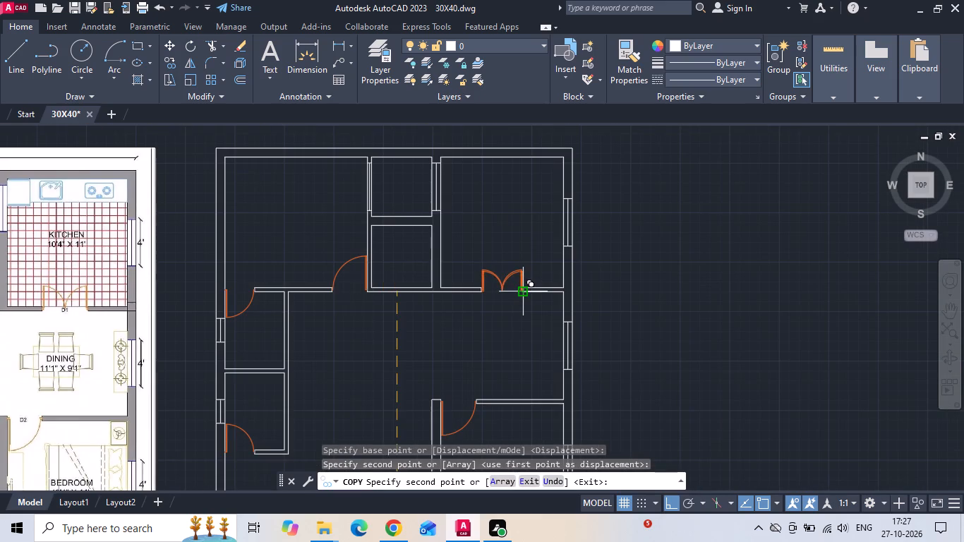
key(Escape)
Start a multiline text box inside the plan's master bedroom with a text height of 8".
key(m)
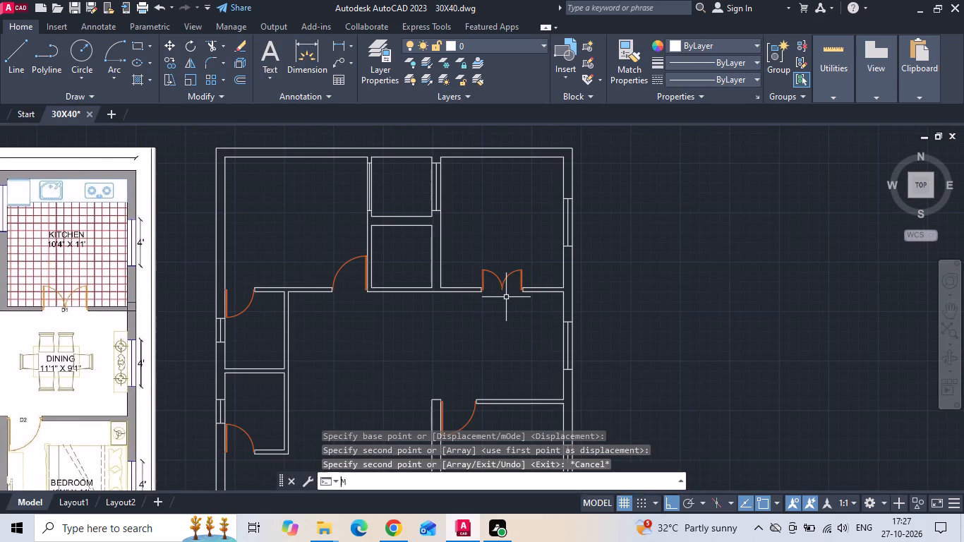
text(TEXT)
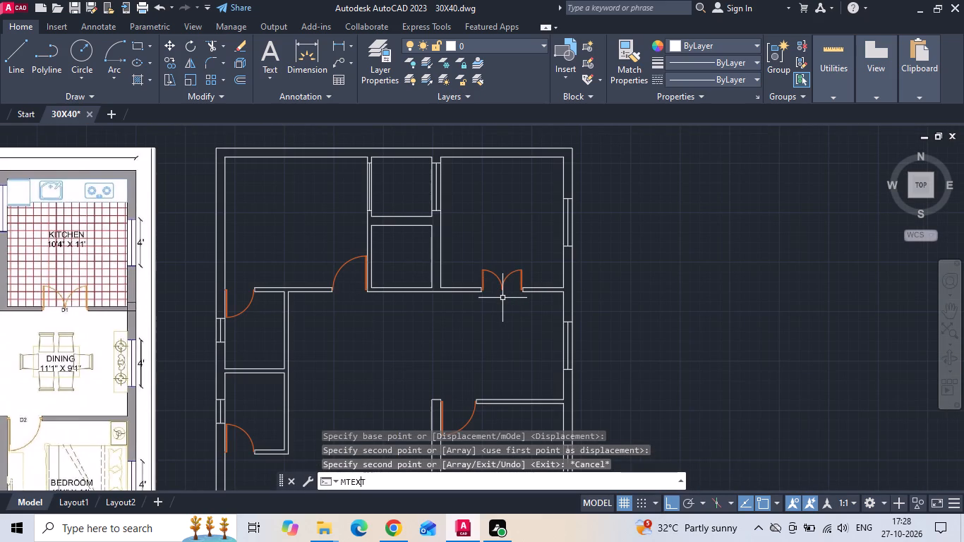
key(space)
middle_drag(399, 305, 450, 266)
middle_drag(346, 168, 423, 219)
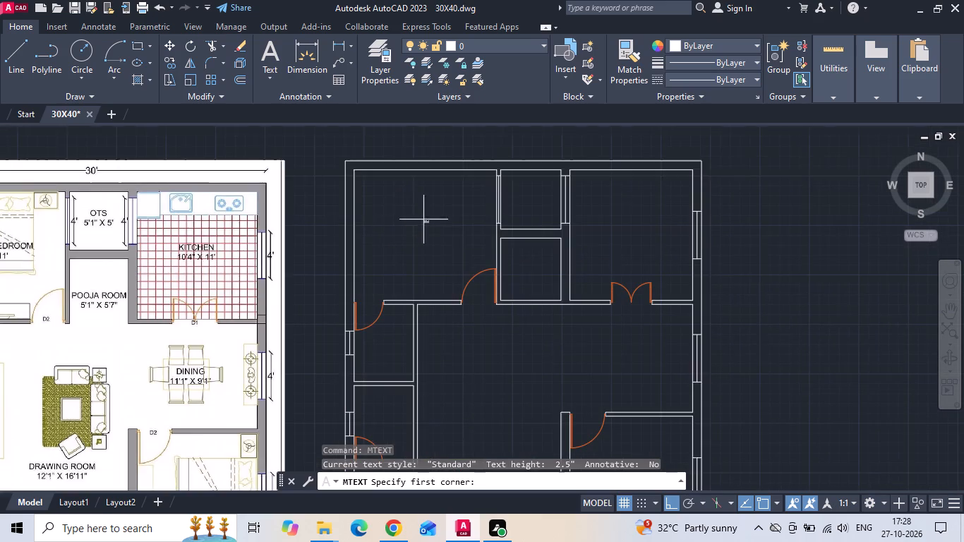
drag(373, 218, 392, 229)
click(459, 246)
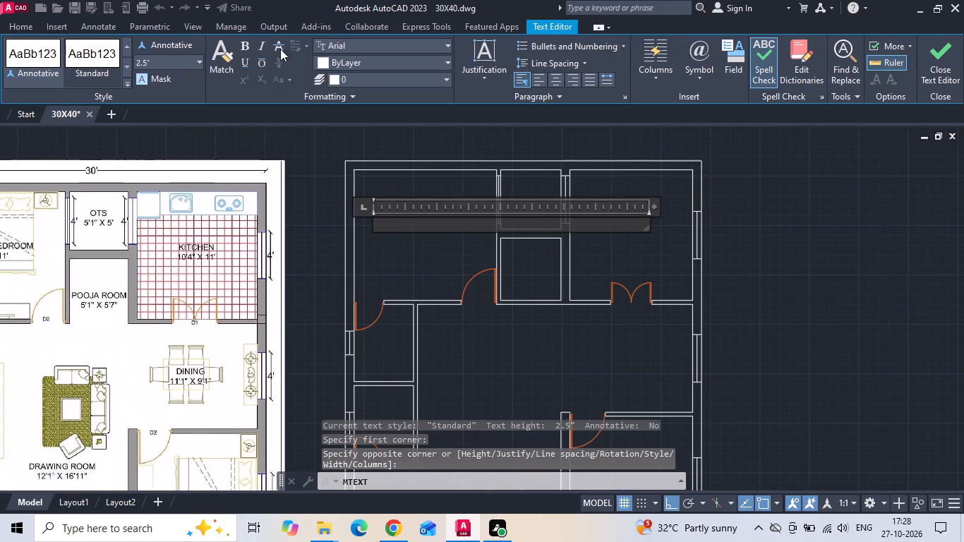
click(154, 61)
key(BackSpace)
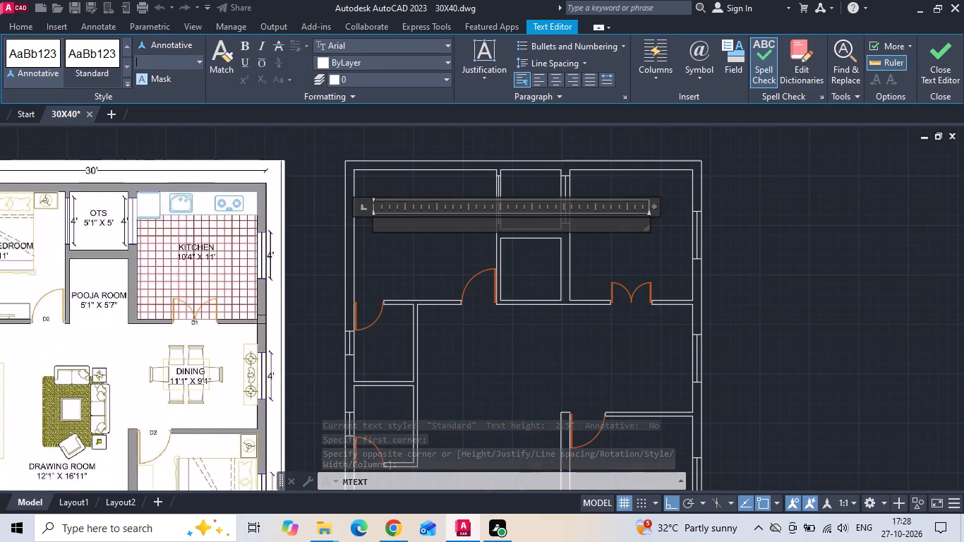
text(8")
key(Return)
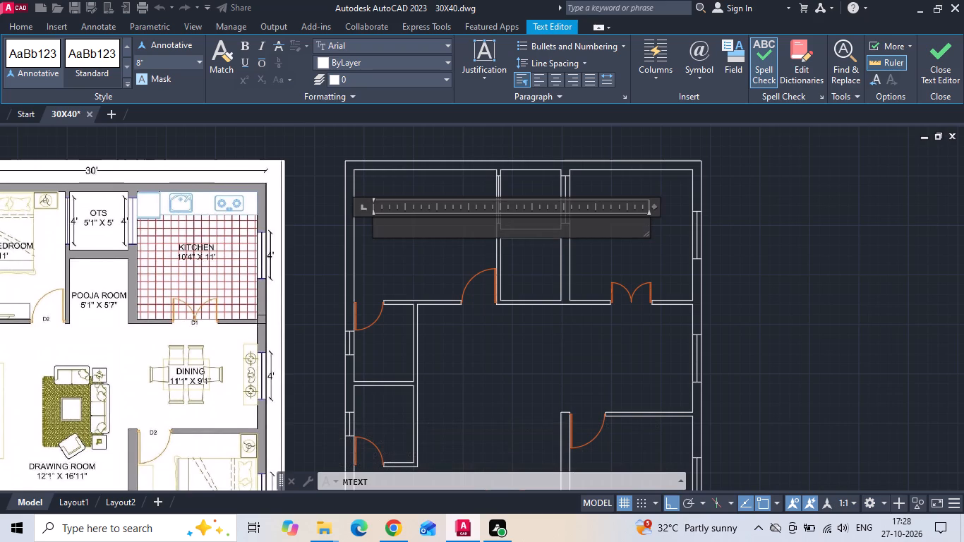
Enter the label MASTER BEDROOM with 12'0"X11'0" on a second line, widening the text box to fit the name on one line.
middle_drag(162, 71, 481, 122)
middle_drag(418, 265, 568, 260)
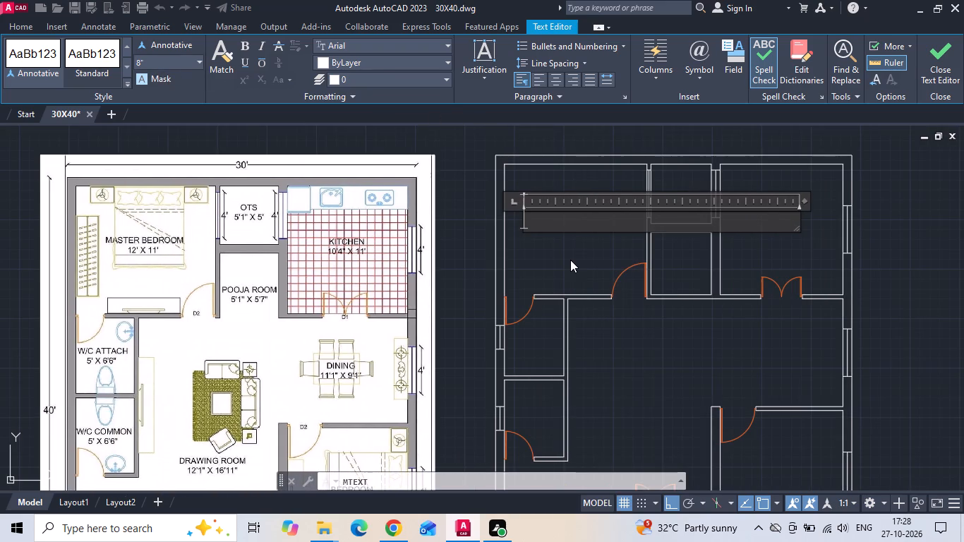
text(MASTER)
key(space)
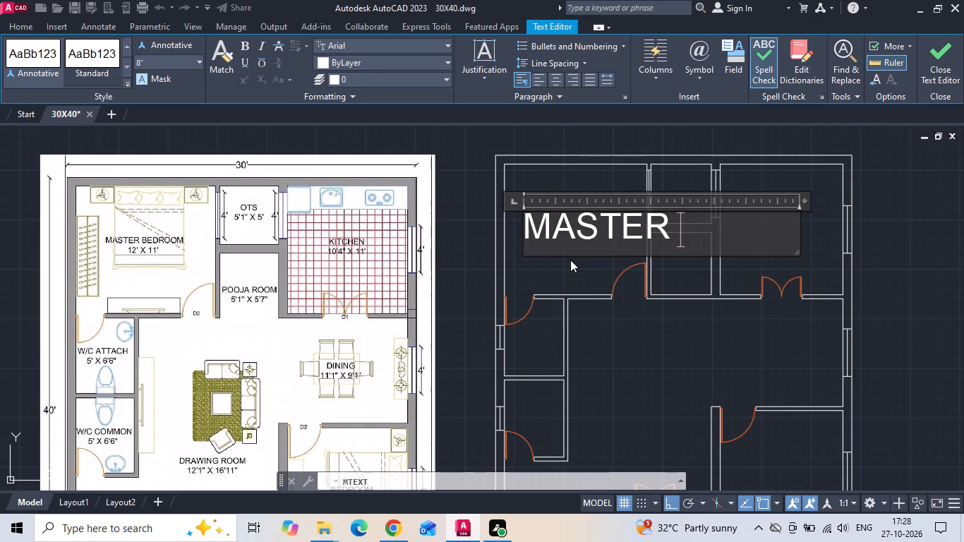
text(BEDROOM)
key(Return)
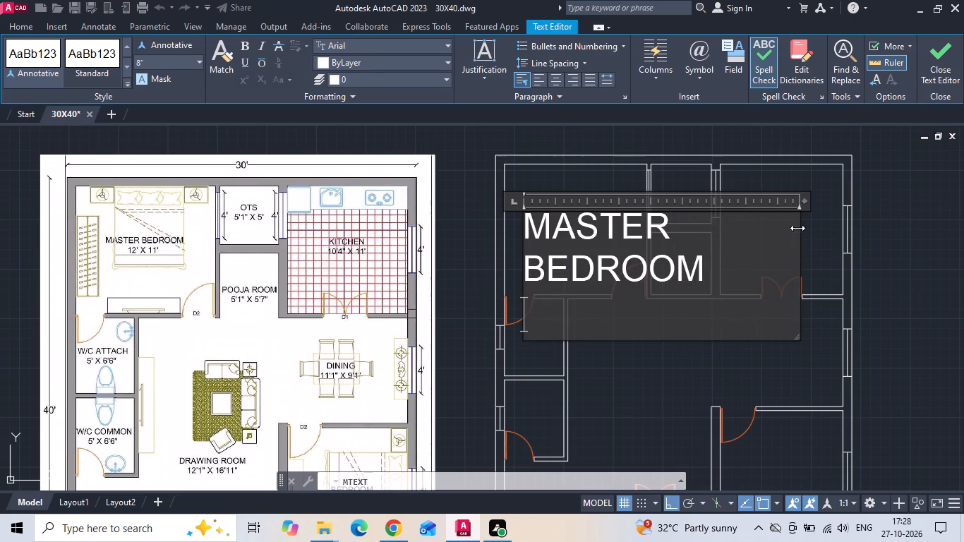
drag(797, 222, 907, 255)
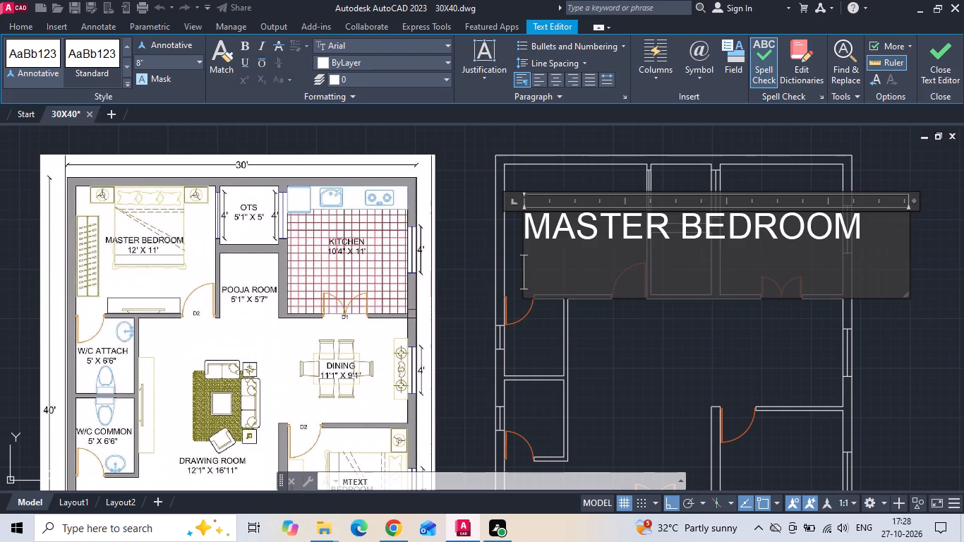
text(12')
text(0")
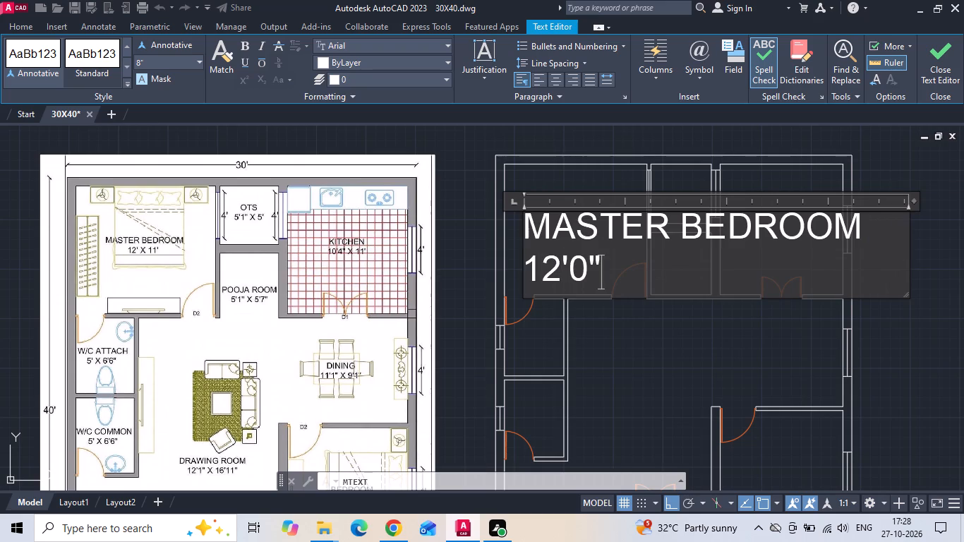
text(X11')
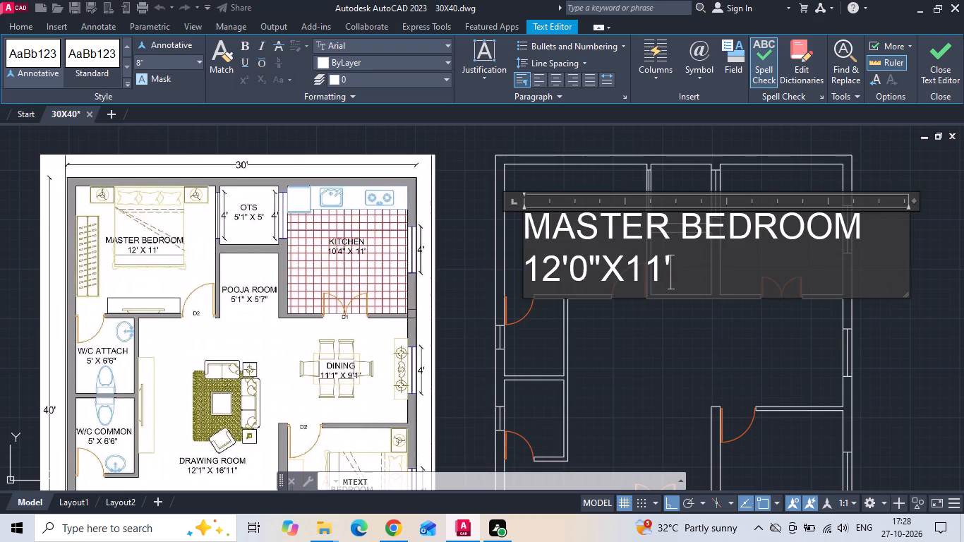
key(0)
key(shift+quotedbl)
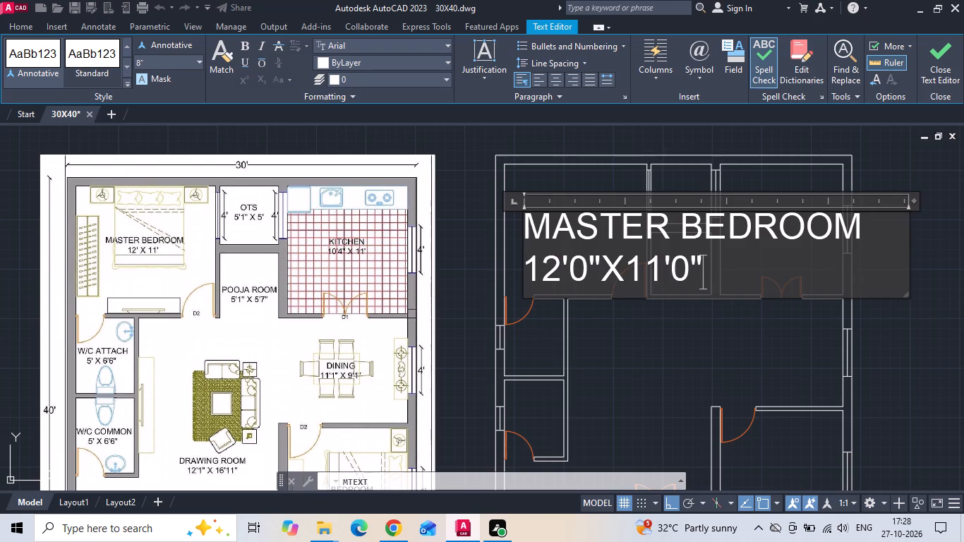
click(681, 359)
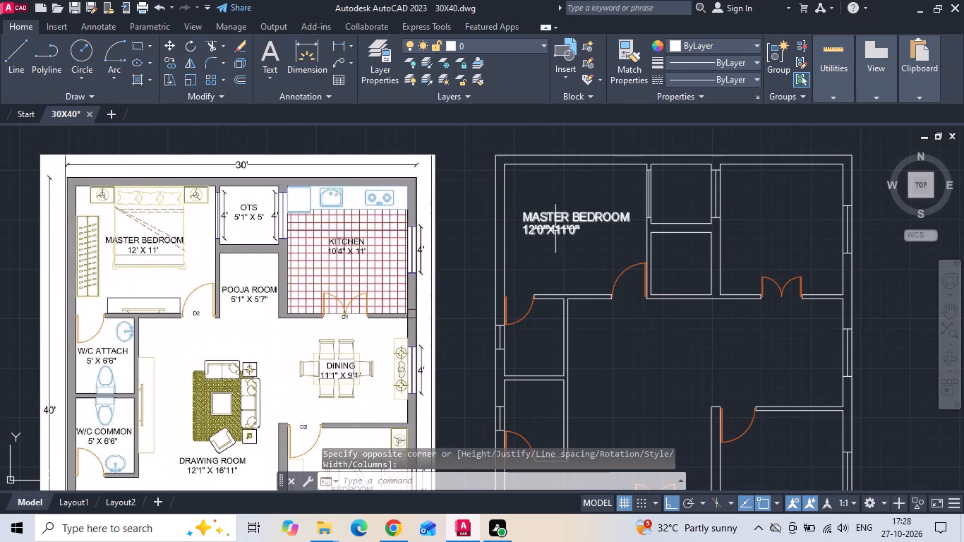
Copy the MASTER BEDROOM label horizontally into the kitchen at the plan's upper right.
click(555, 229)
right_click(555, 229)
click(595, 267)
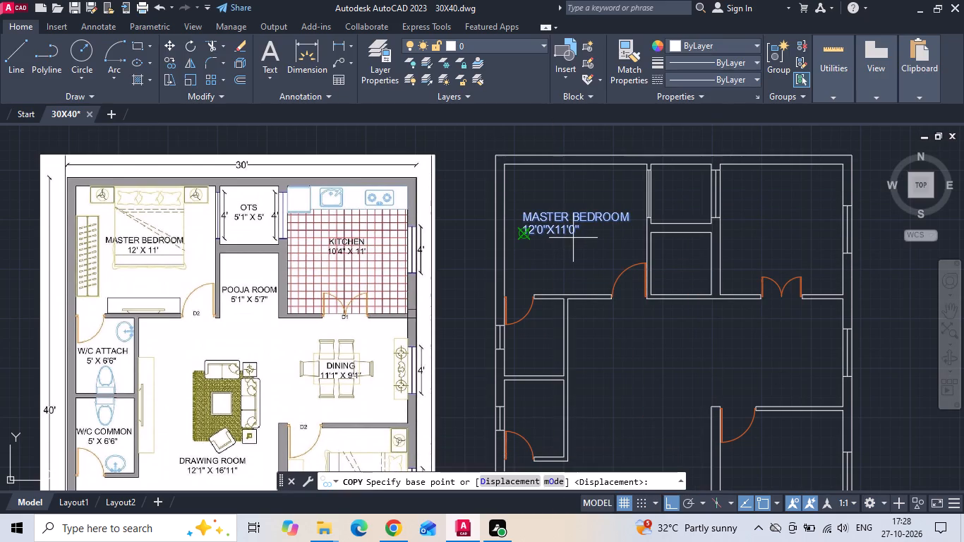
click(572, 238)
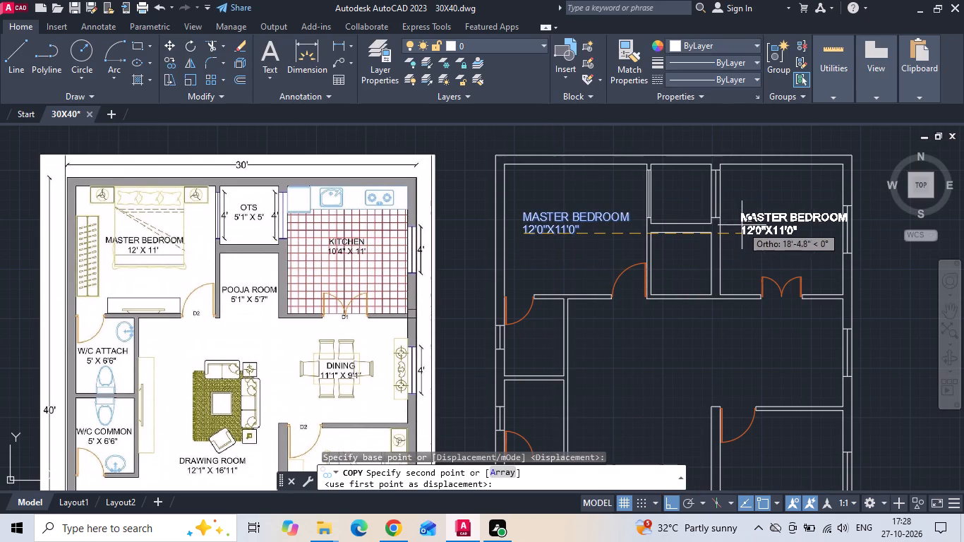
click(730, 213)
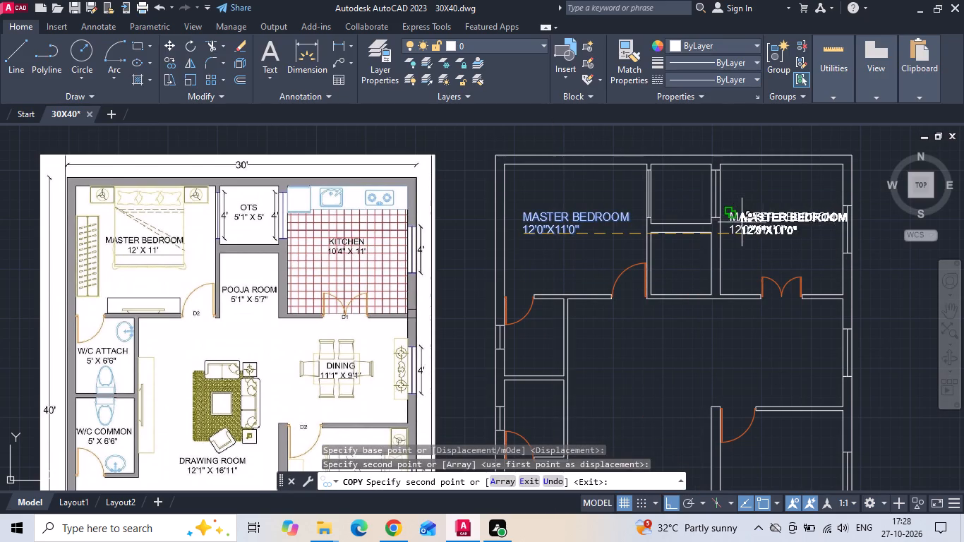
key(Escape)
Change the room name in the copied kitchen label to KITCHEN.
double_click(772, 222)
middle_drag(804, 215, 775, 219)
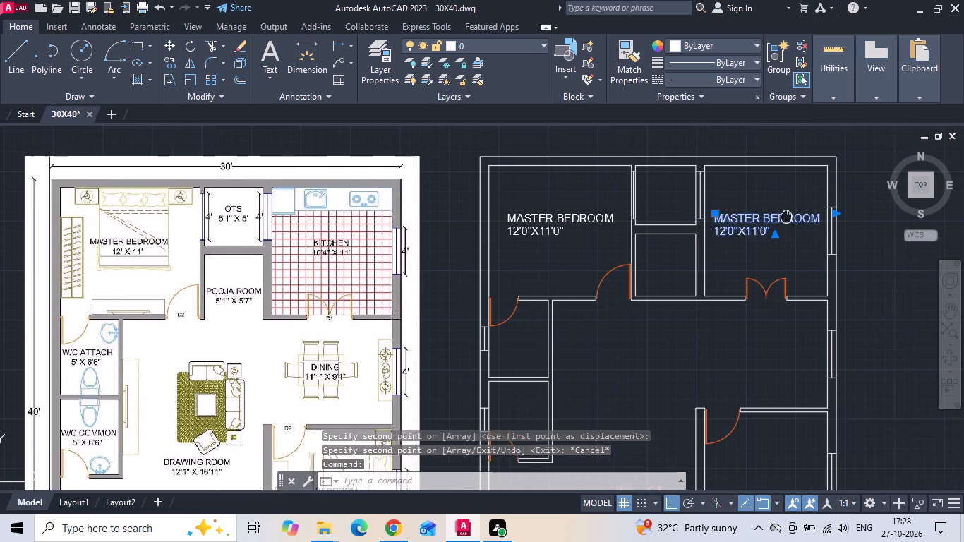
middle_drag(775, 219, 699, 226)
double_click(699, 226)
drag(730, 230, 654, 230)
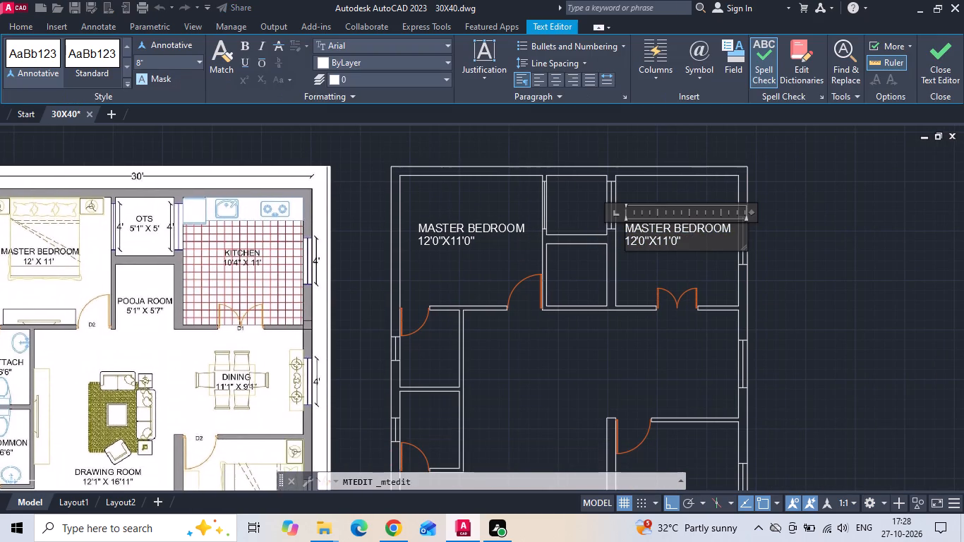
drag(654, 230, 602, 230)
key(BackSpace)
text(KITCHEN)
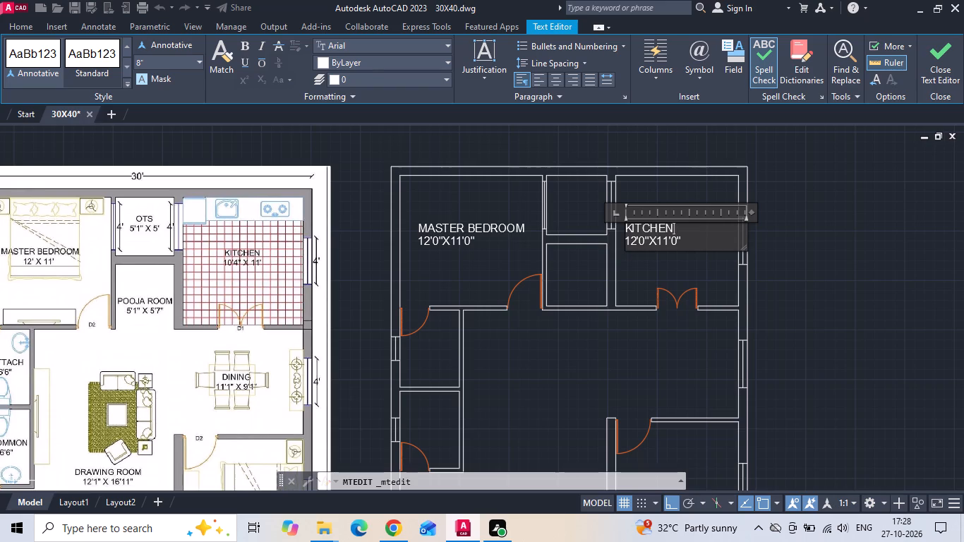
Set the size line of the KITCHEN label to 10'4"X11'0".
click(633, 240)
click(634, 242)
key(BackSpace)
key(0)
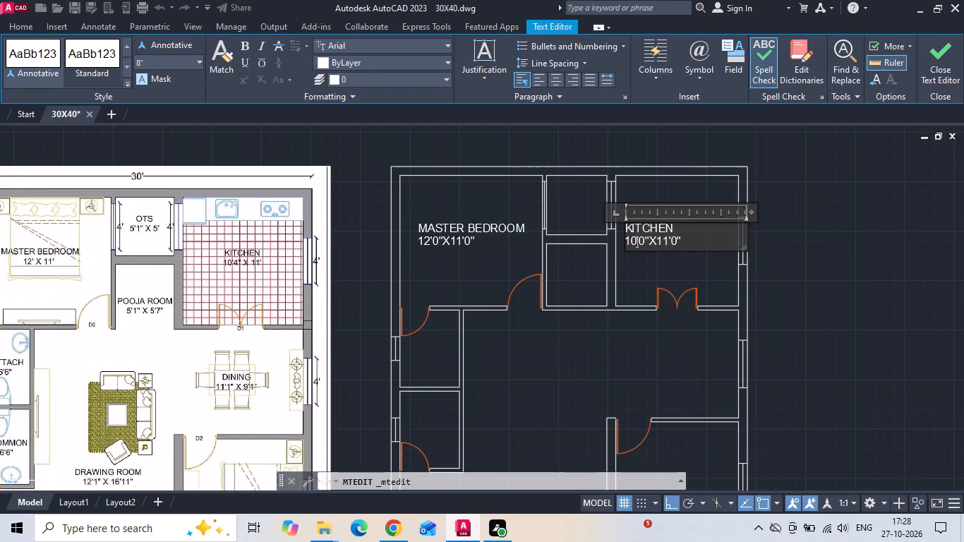
click(644, 245)
key(BackSpace)
key(4)
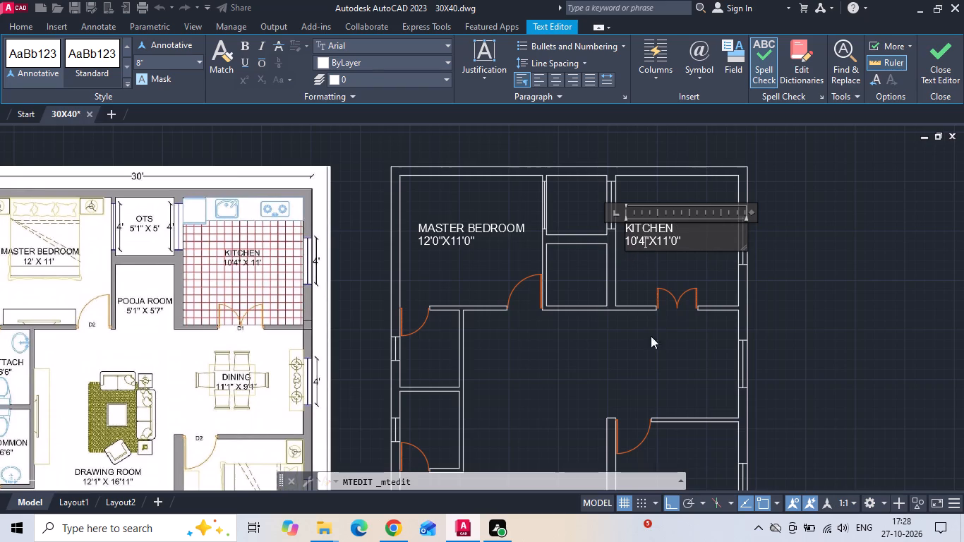
click(649, 347)
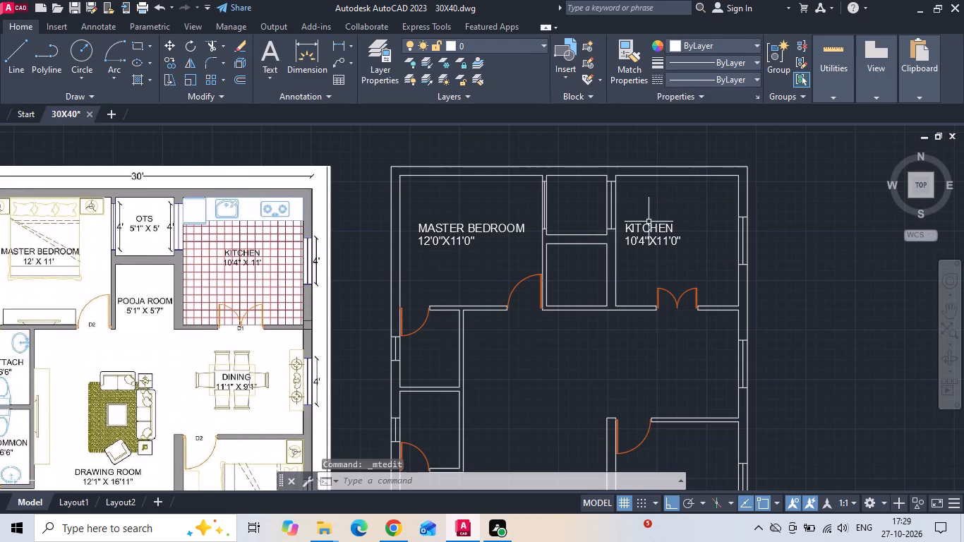
Move the KITCHEN label horizontally to the right so it sits centred in the room.
click(649, 227)
click(639, 250)
right_click(639, 250)
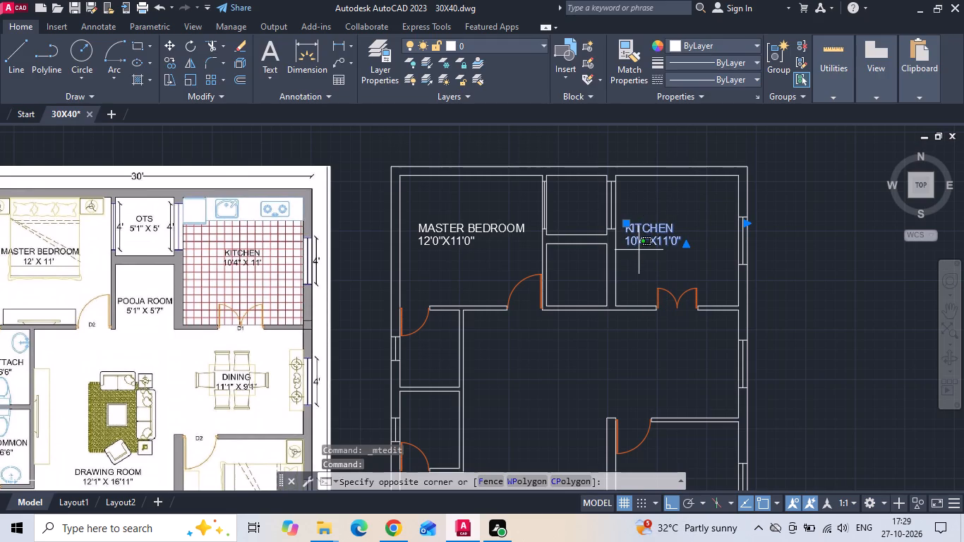
click(661, 259)
click(680, 269)
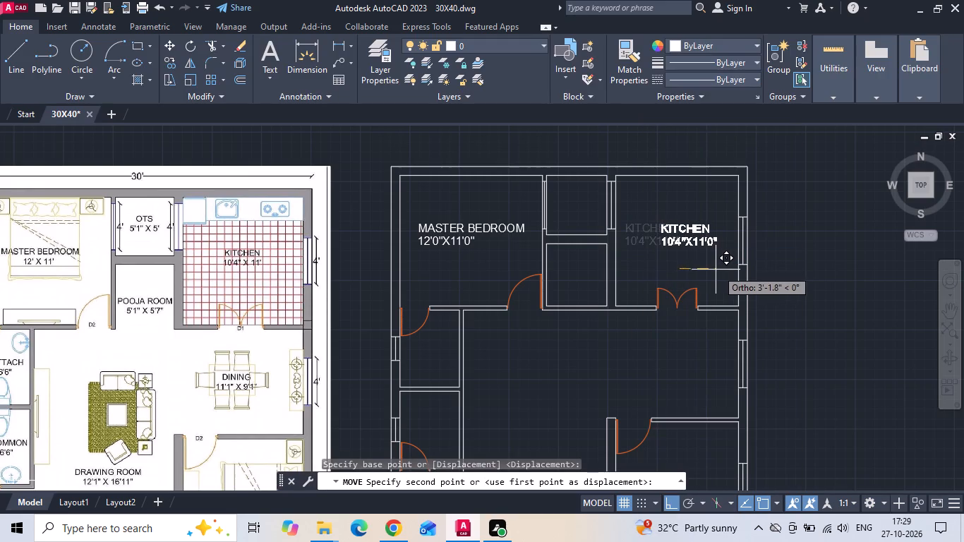
click(703, 268)
Offset the kitchen's upper inner wall line 2' into the room for the counter edge.
text(O 2')
key(Return)
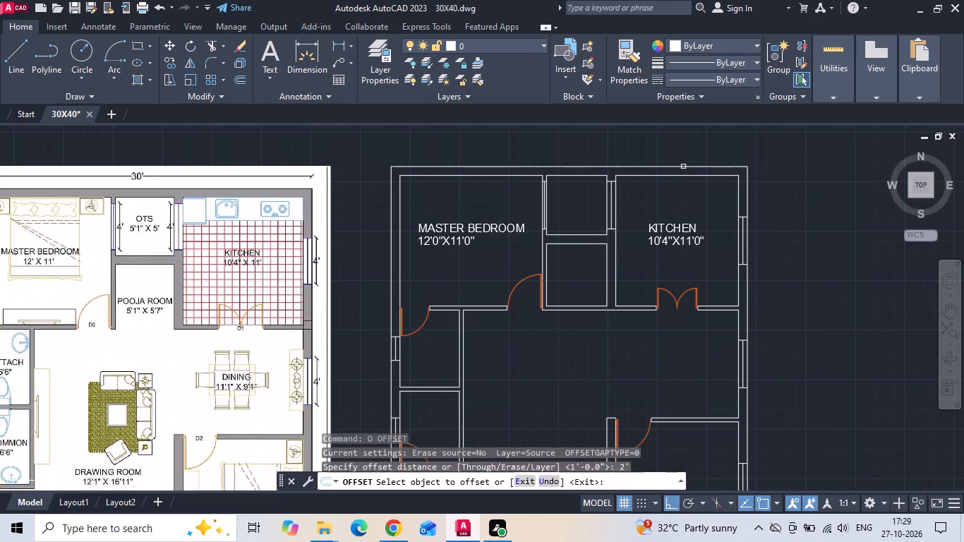
click(656, 176)
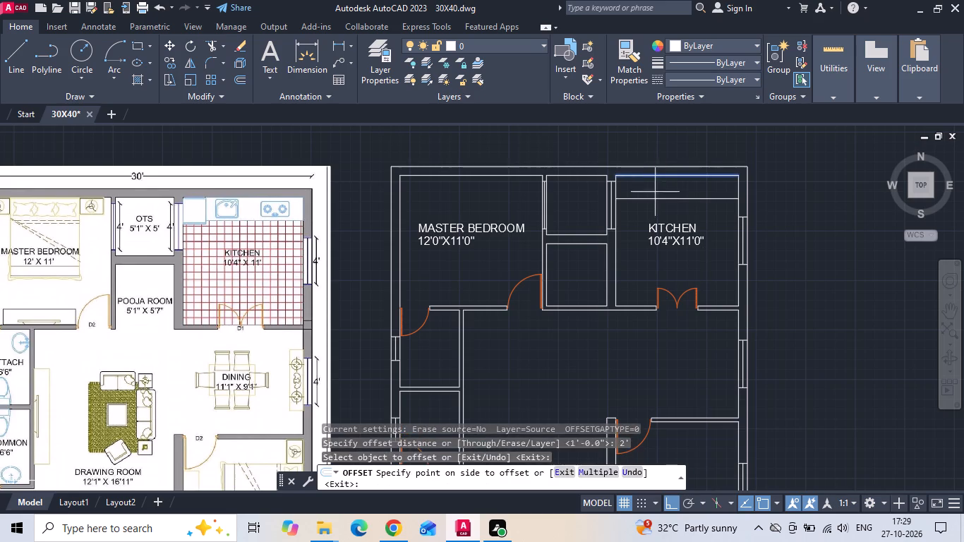
click(655, 198)
key(Escape)
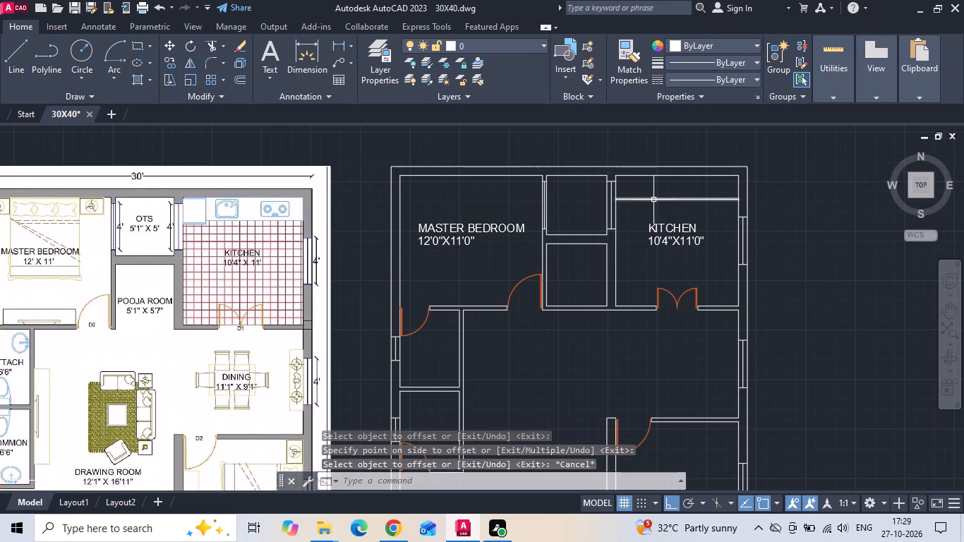
Copy the KITCHEN label straight down into the bedroom above the staircase.
middle_drag(648, 313, 661, 229)
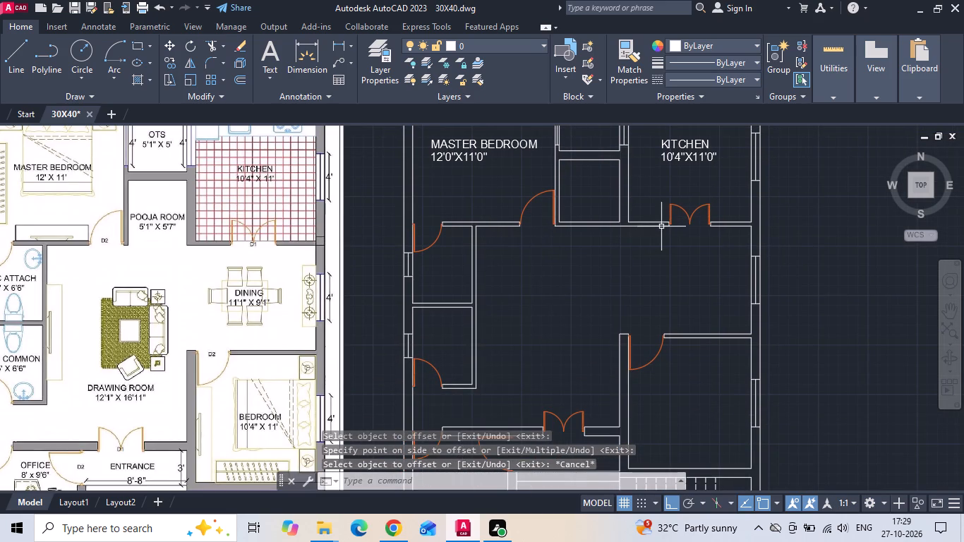
key(Escape)
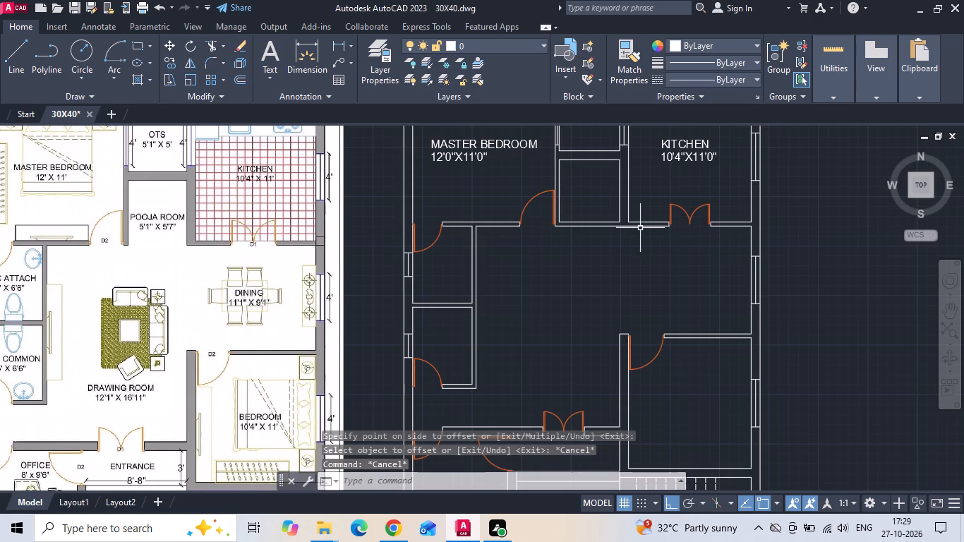
click(685, 147)
right_click(684, 147)
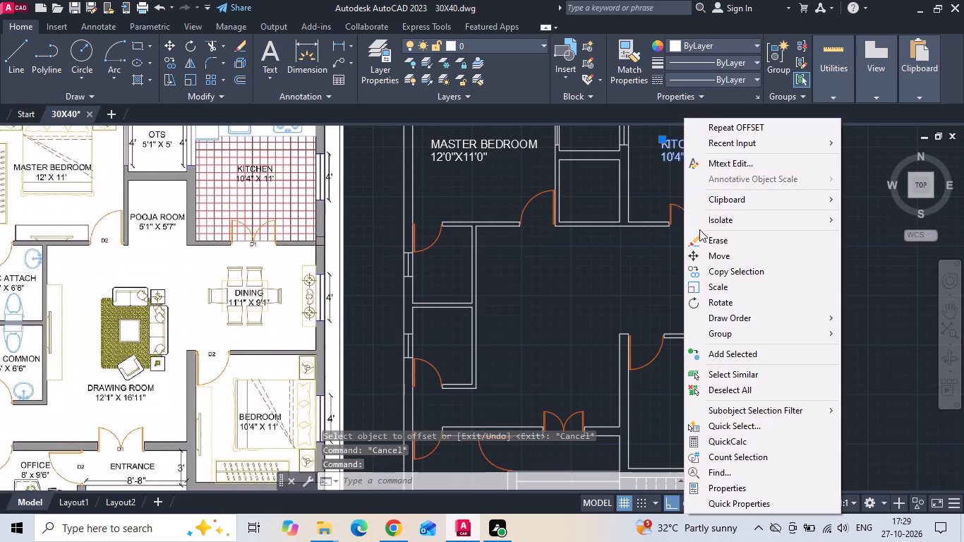
click(712, 269)
drag(693, 154, 693, 164)
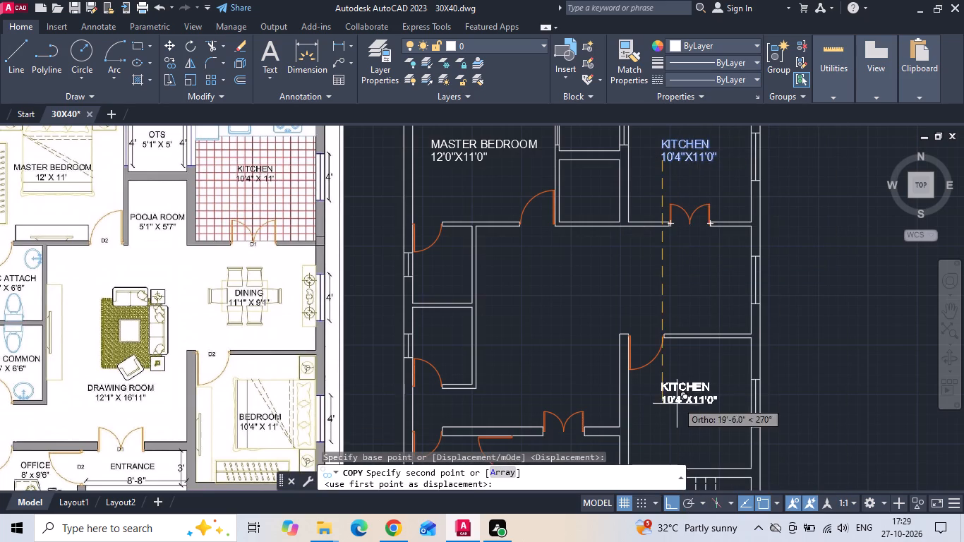
middle_drag(675, 406, 657, 242)
click(660, 255)
key(Escape)
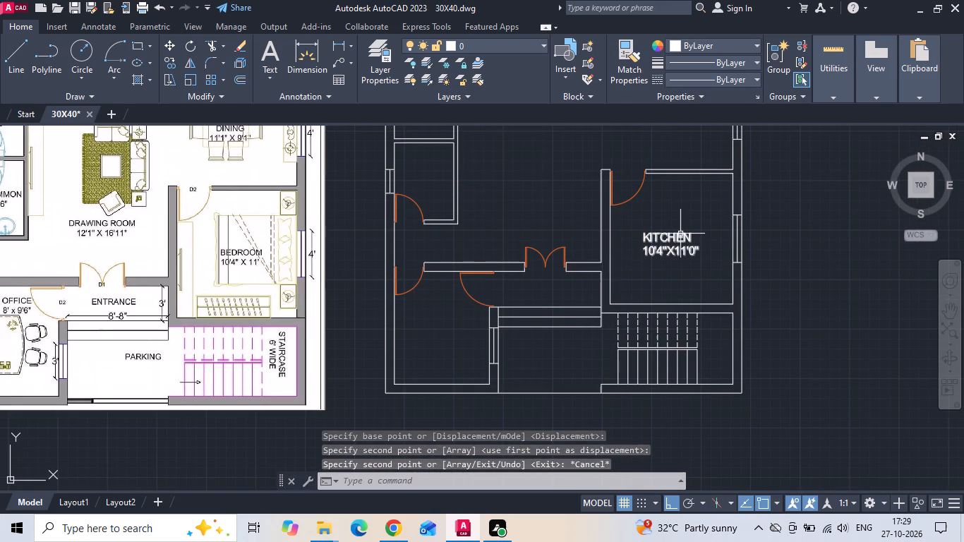
Change the room name in the copied label to BEDROOM, keeping the size on its own second line.
double_click(680, 234)
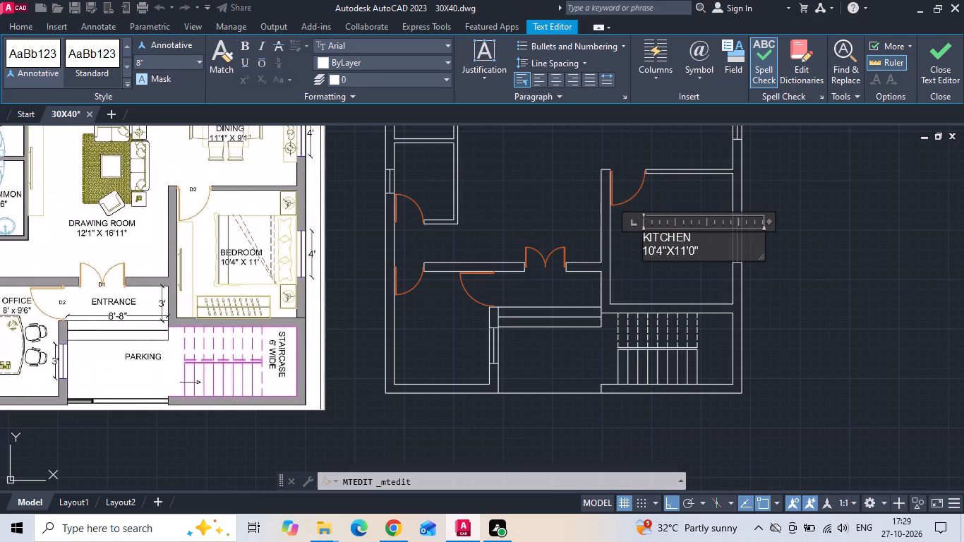
drag(698, 241, 582, 236)
key(BackSpace)
text(BEDROOM)
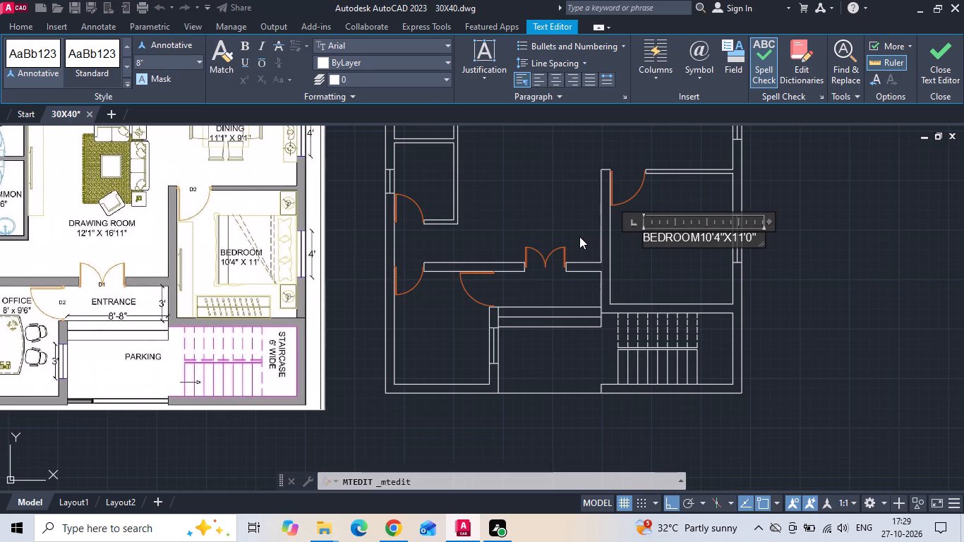
key(Return)
click(479, 214)
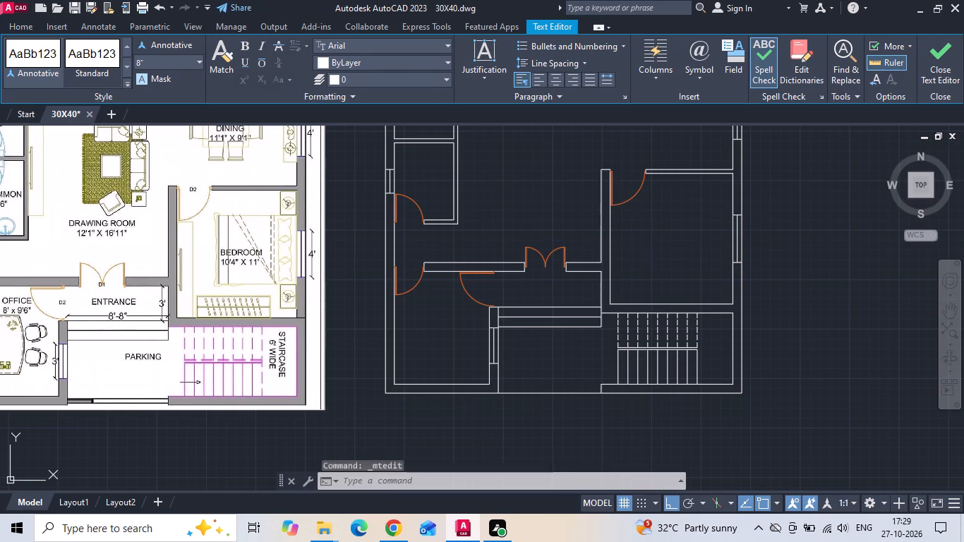
Copy the BEDROOM label straight up into the dining area between the kitchen and the bedroom.
click(661, 249)
right_click(661, 249)
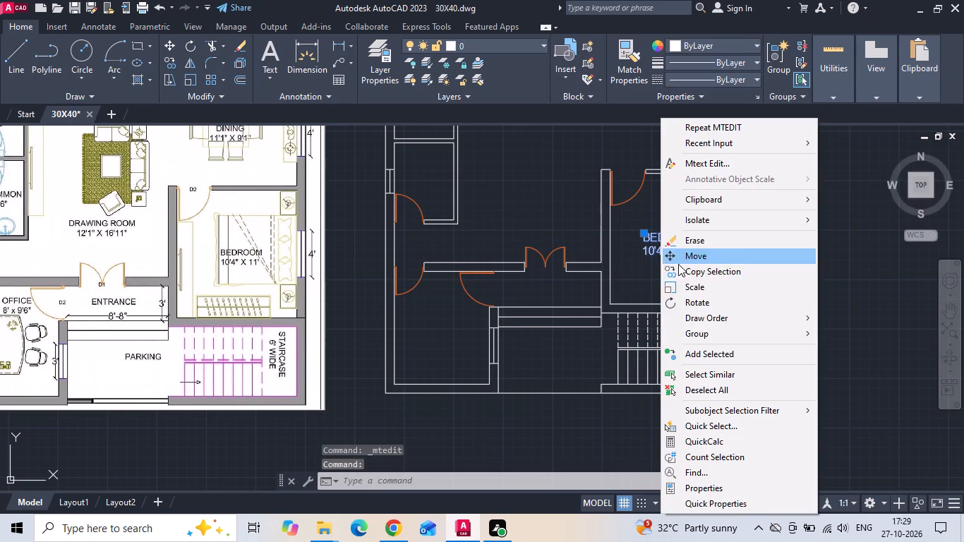
click(678, 264)
middle_drag(679, 264, 666, 350)
drag(664, 333, 664, 318)
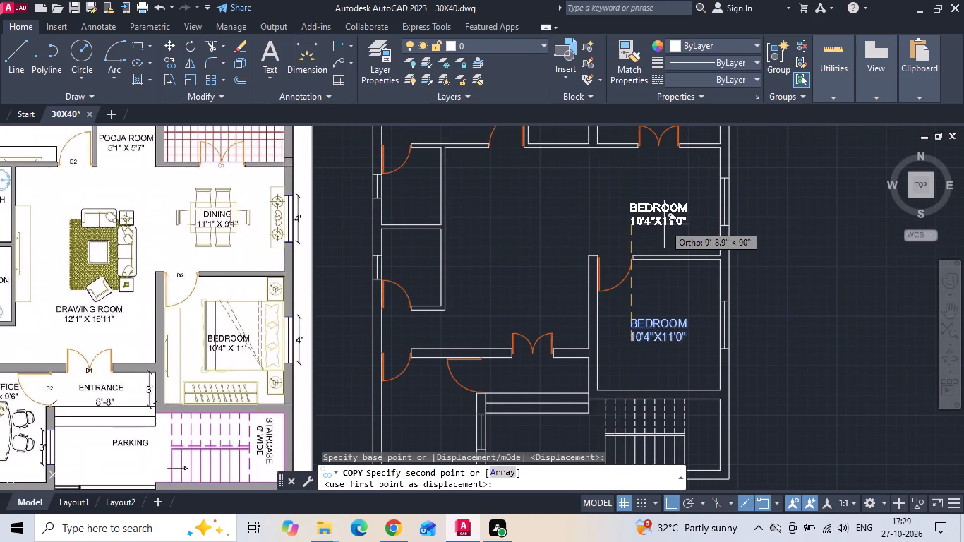
click(664, 211)
key(Escape)
Change the room name in the dining area's copied label to DINING, with the size kept on the second line.
double_click(662, 197)
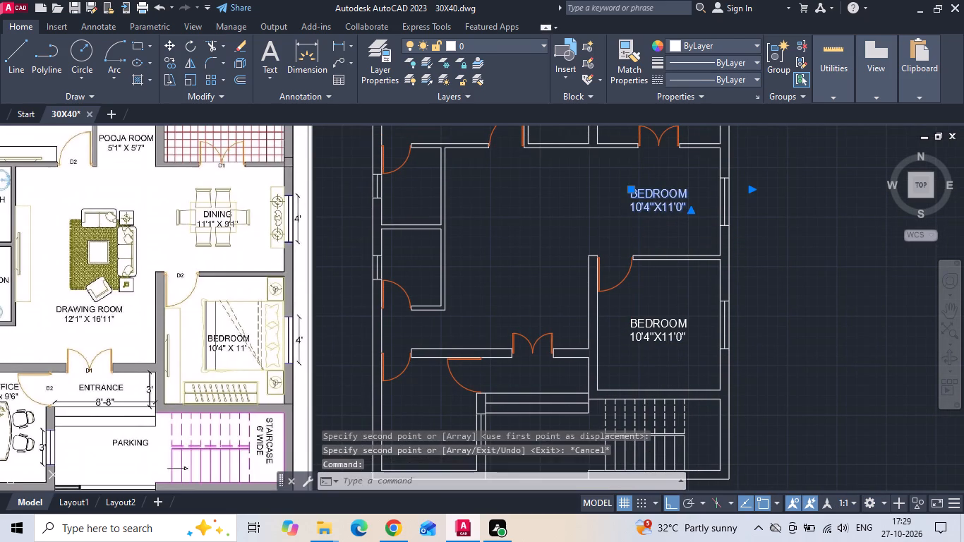
middle_drag(662, 196, 658, 277)
drag(686, 275, 531, 277)
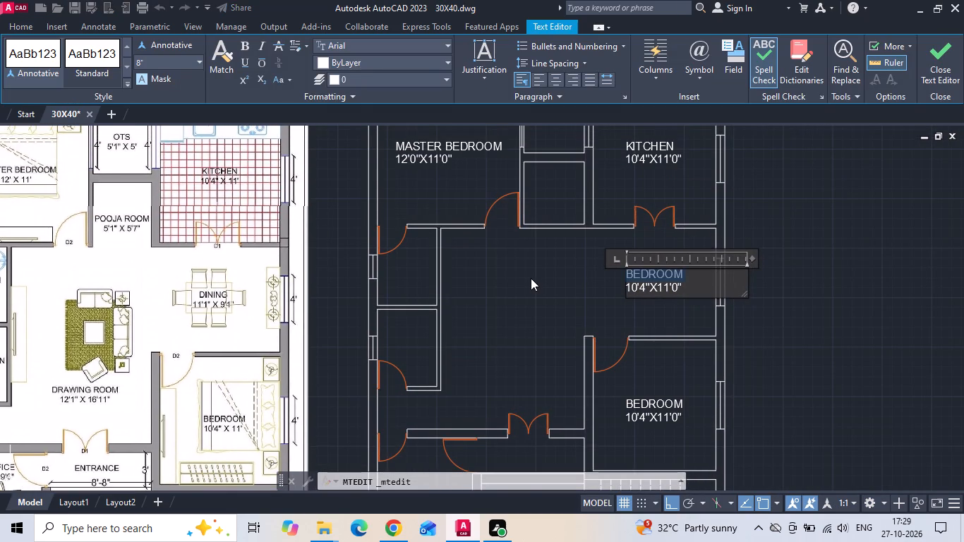
key(BackSpace)
text(DIN)
key(i)
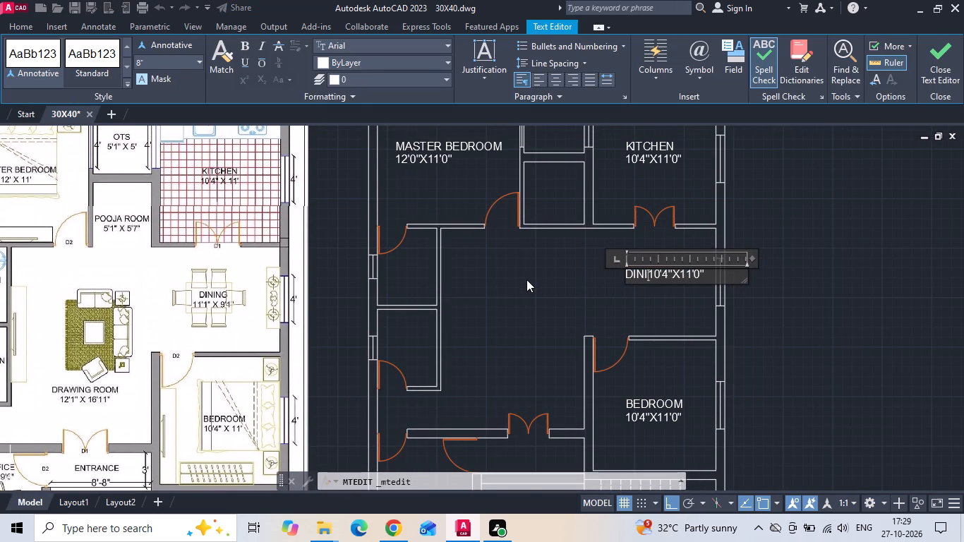
key(n)
key(g)
key(Return)
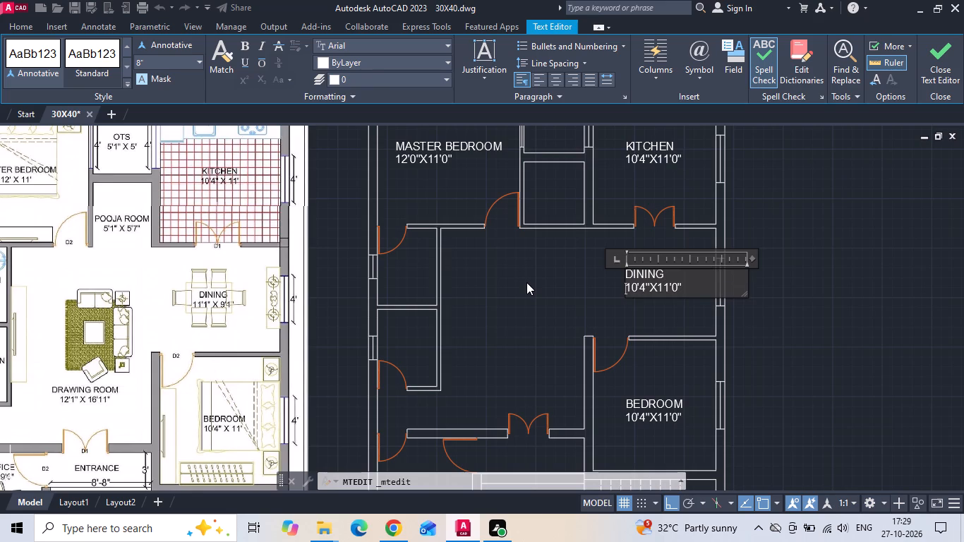
Set the size line of the DINING label to 11'1"X9'1".
scroll(641, 291, up, 1)
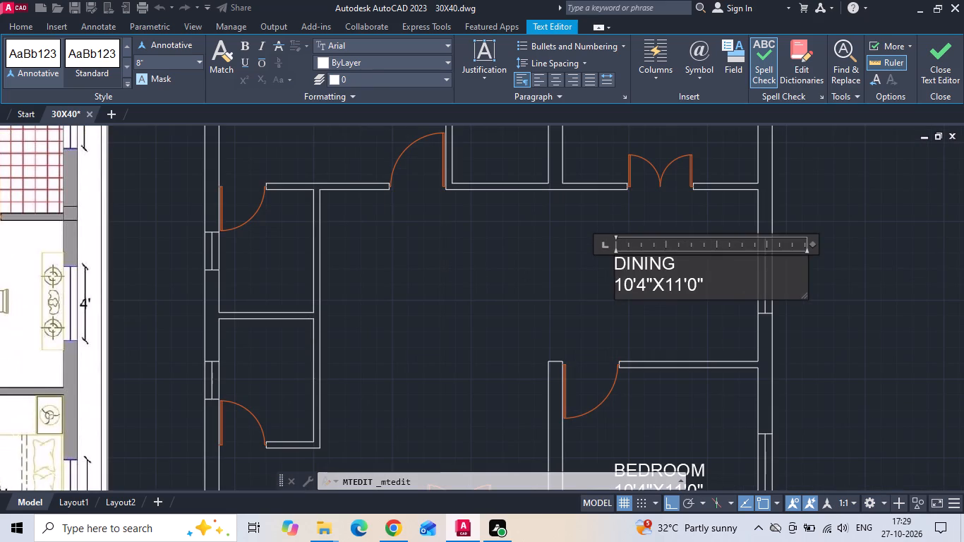
click(646, 291)
key(BackSpace)
key(1)
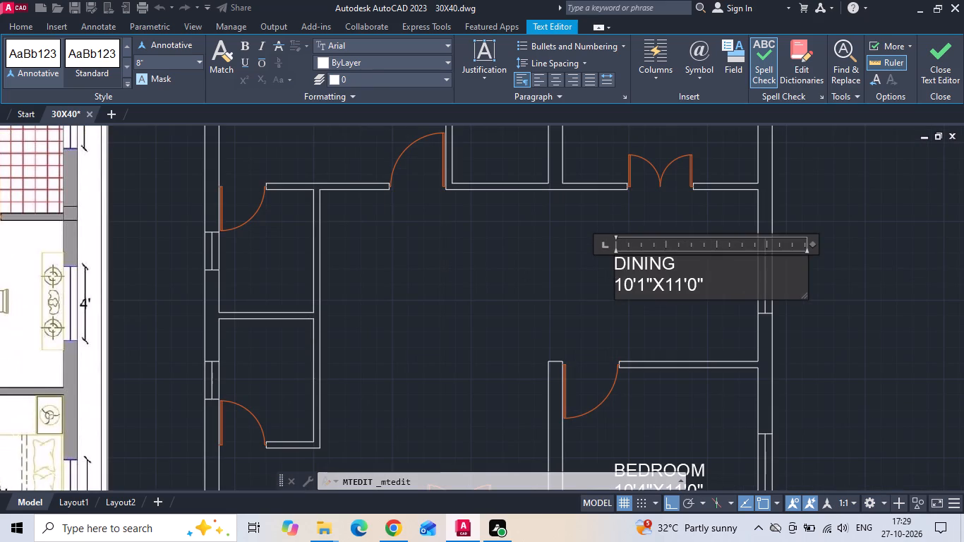
click(629, 289)
key(BackSpace)
key(1)
scroll(670, 292, down, 1)
scroll(671, 292, up, 2)
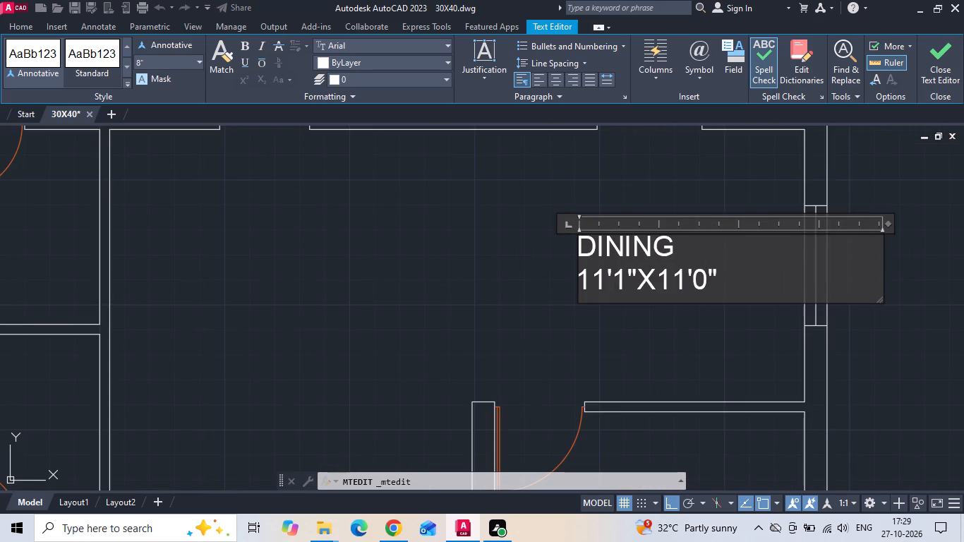
click(687, 290)
key(BackSpace)
key(BackSpace)
key(9)
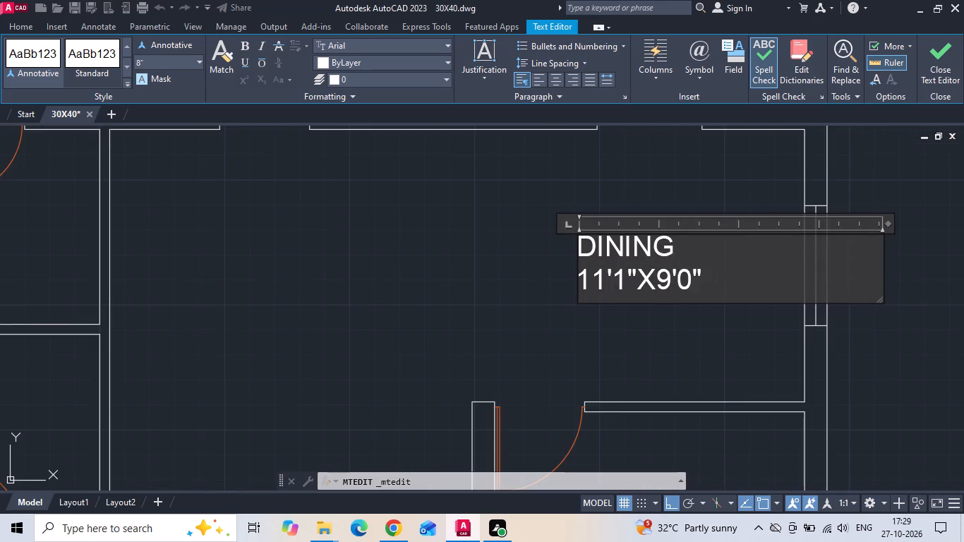
click(689, 287)
key(BackSpace)
key(1)
click(652, 317)
scroll(700, 228, down, 2)
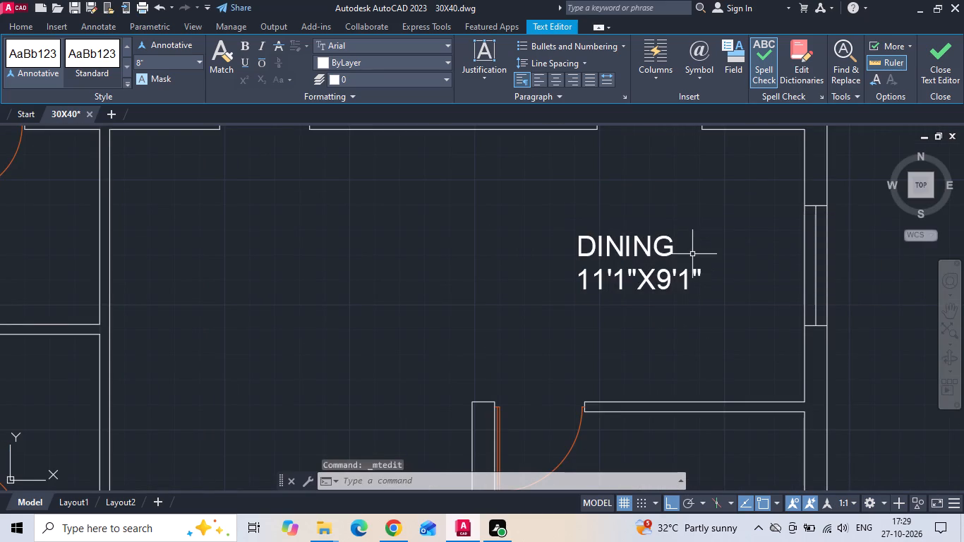
Copy the DINING label about 10'-9" straight left into the drawing room area.
scroll(700, 227, down, 1)
drag(700, 227, 683, 240)
click(627, 267)
right_click(625, 266)
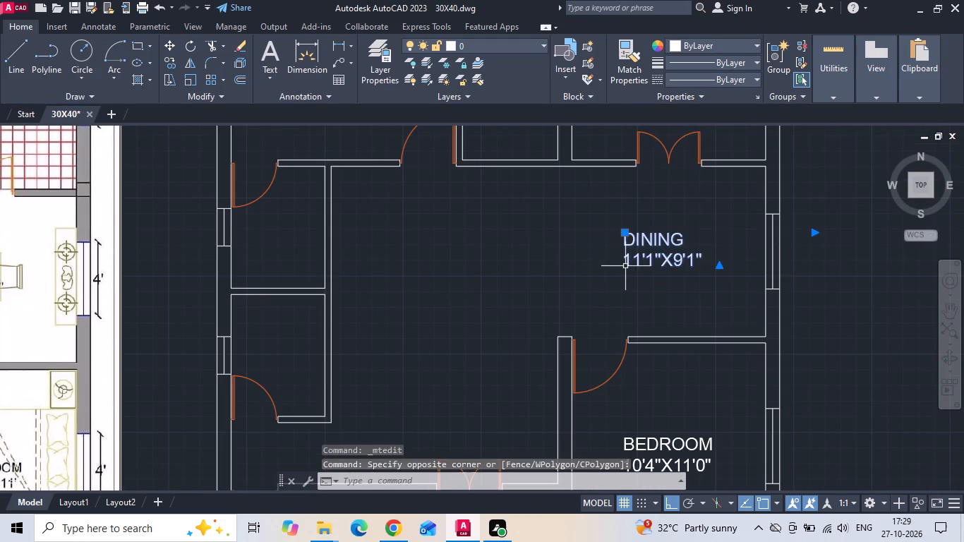
click(664, 272)
drag(658, 271, 562, 275)
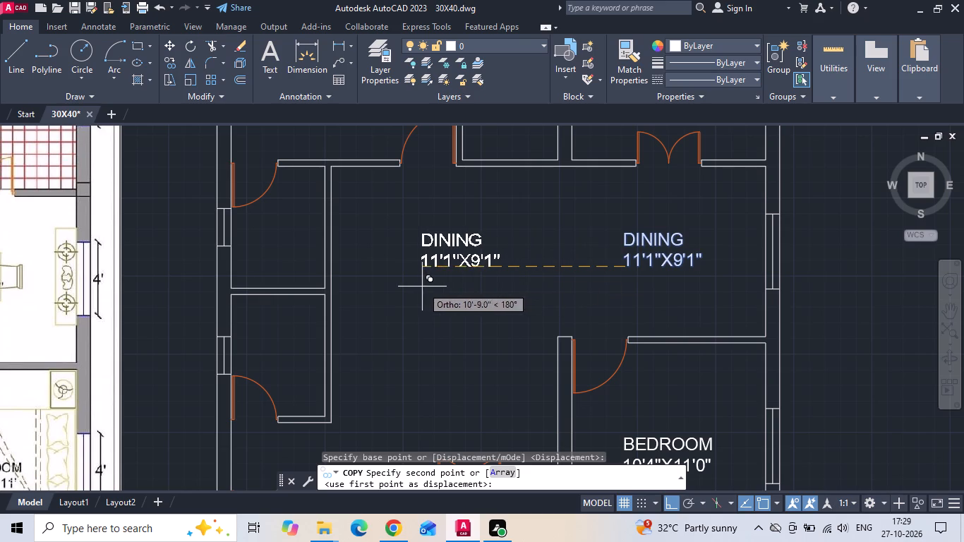
click(422, 287)
key(Escape)
Move the copied DINING label straight down toward the middle of the drawing room.
drag(428, 266, 427, 258)
right_click(412, 222)
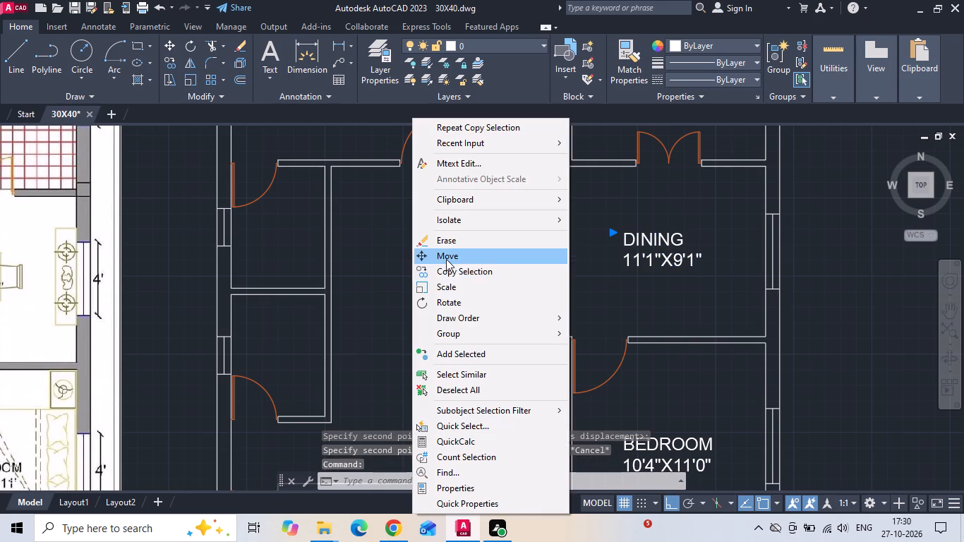
click(446, 259)
drag(438, 270, 426, 312)
middle_drag(418, 368, 430, 284)
scroll(430, 282, down, 1)
click(428, 270)
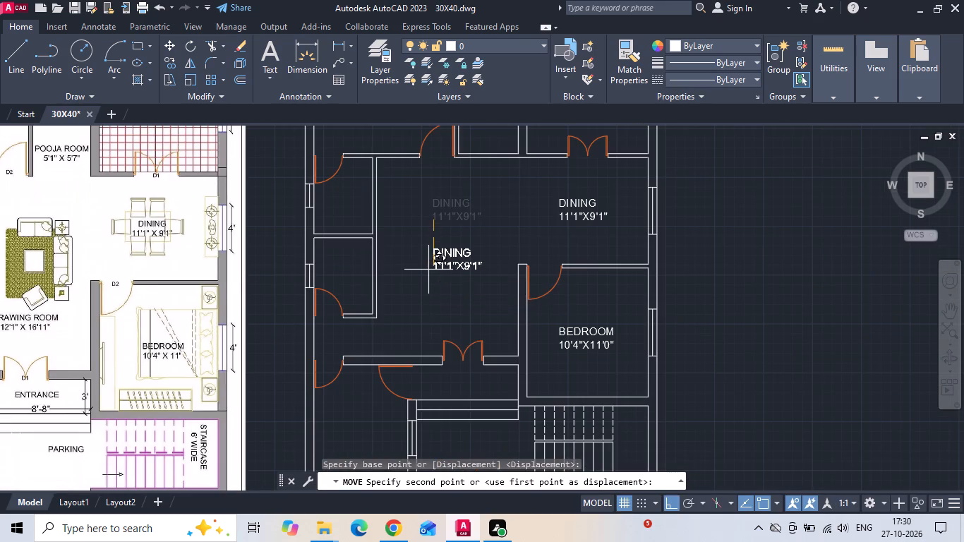
Change the copied label's room name to DRAWING ROOM, widening the text frame and keeping the size on its own second line.
middle_drag(430, 267, 498, 276)
double_click(512, 263)
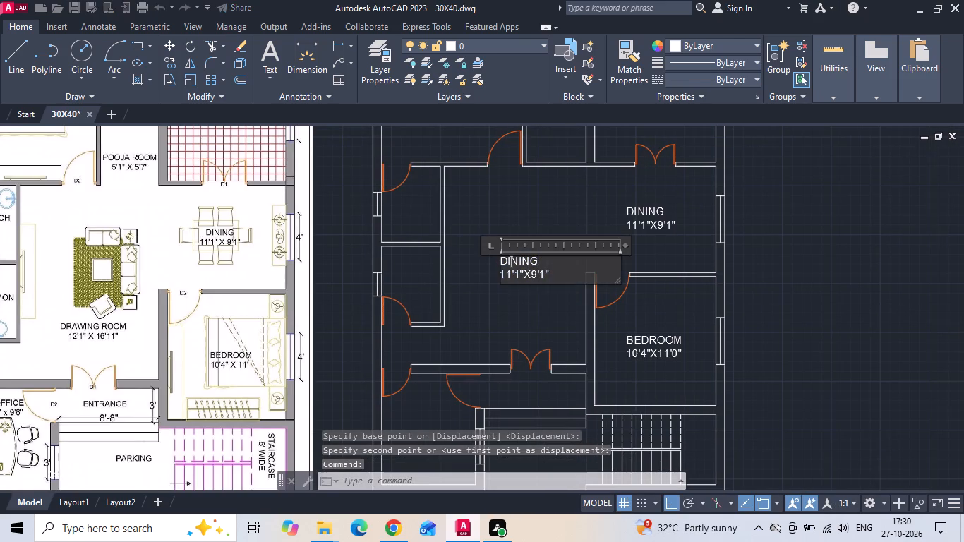
scroll(502, 260, up, 1)
drag(566, 263, 459, 264)
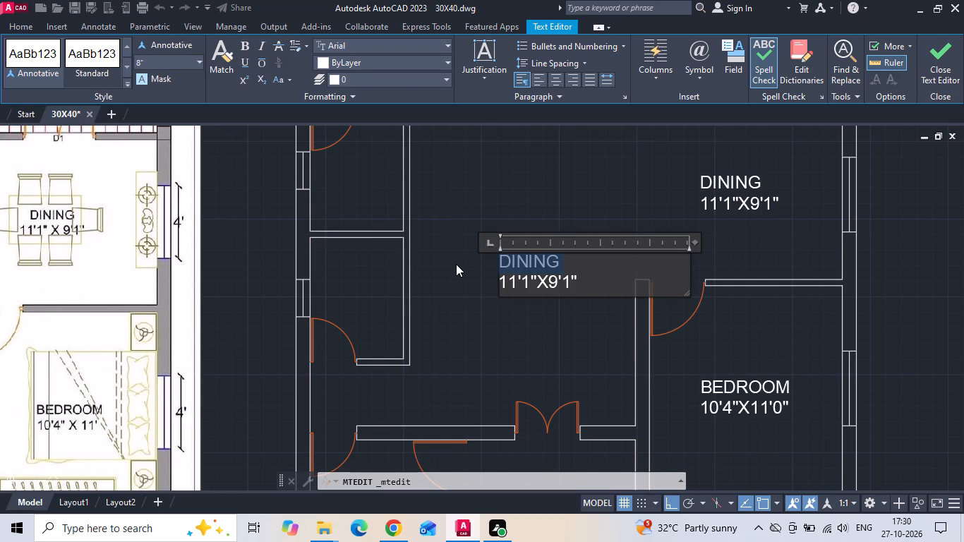
key(BackSpace)
text(DRAWING)
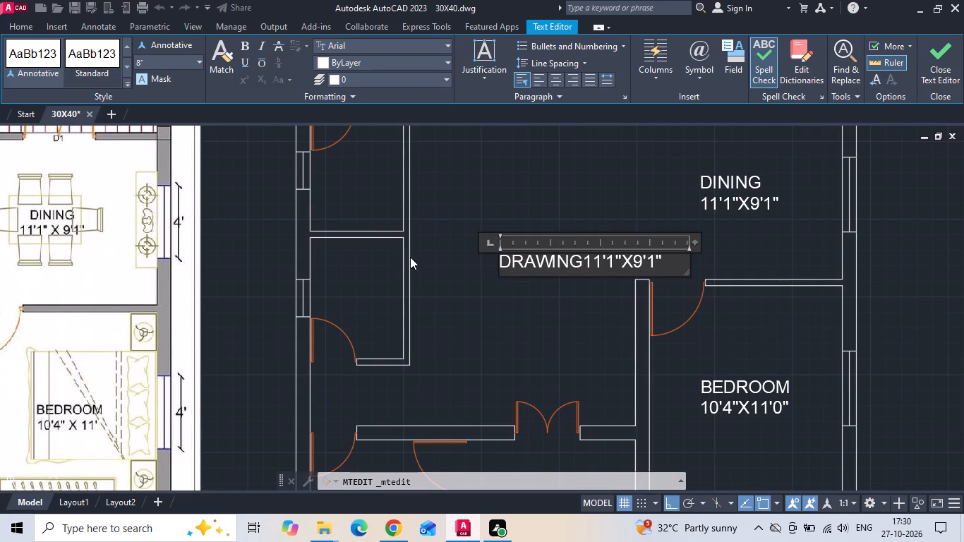
middle_drag(409, 257, 560, 241)
middle_drag(522, 254, 585, 256)
key(space)
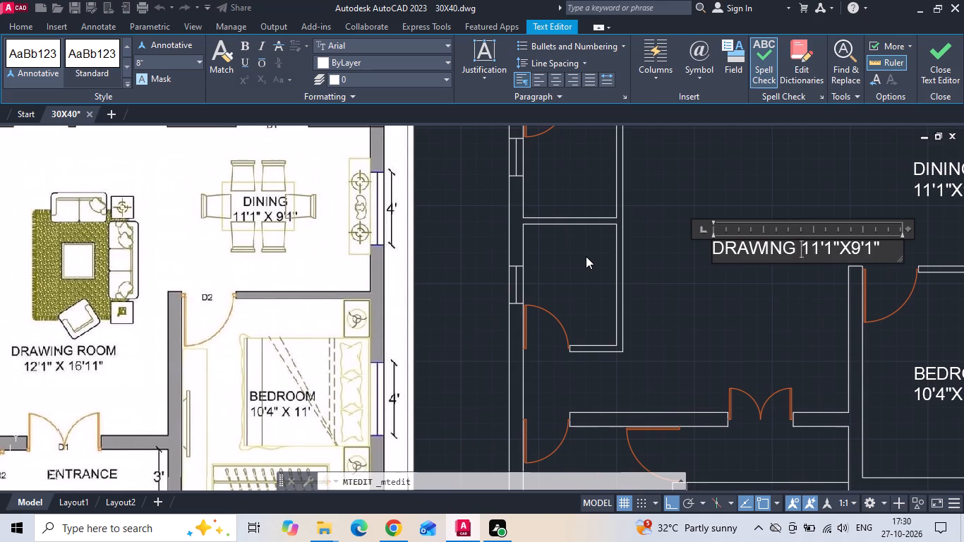
key(r)
text(OOM)
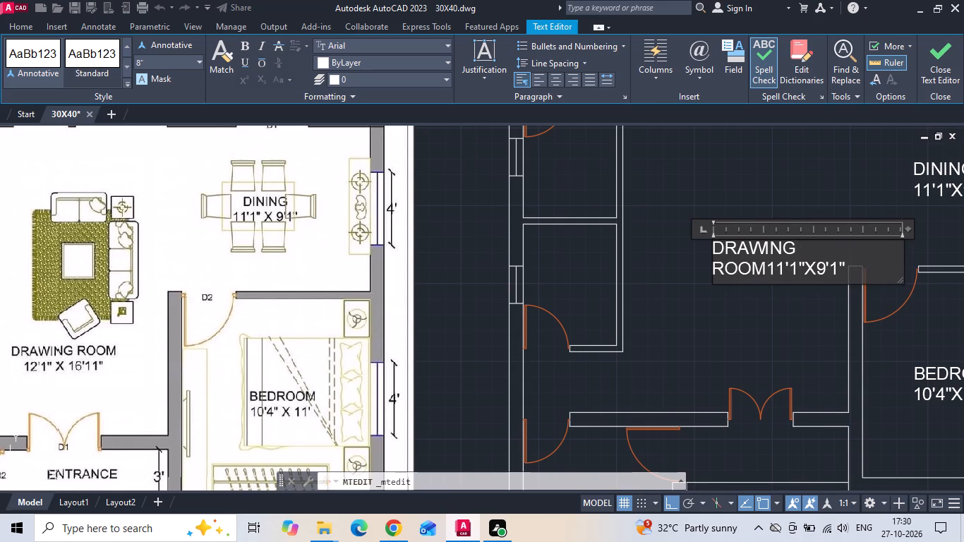
drag(901, 256, 932, 251)
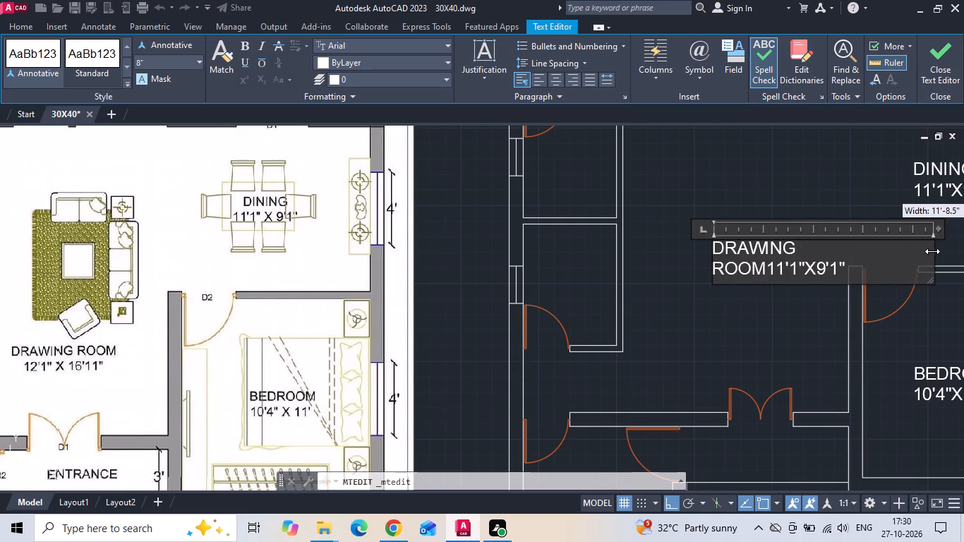
drag(932, 251, 934, 251)
key(Return)
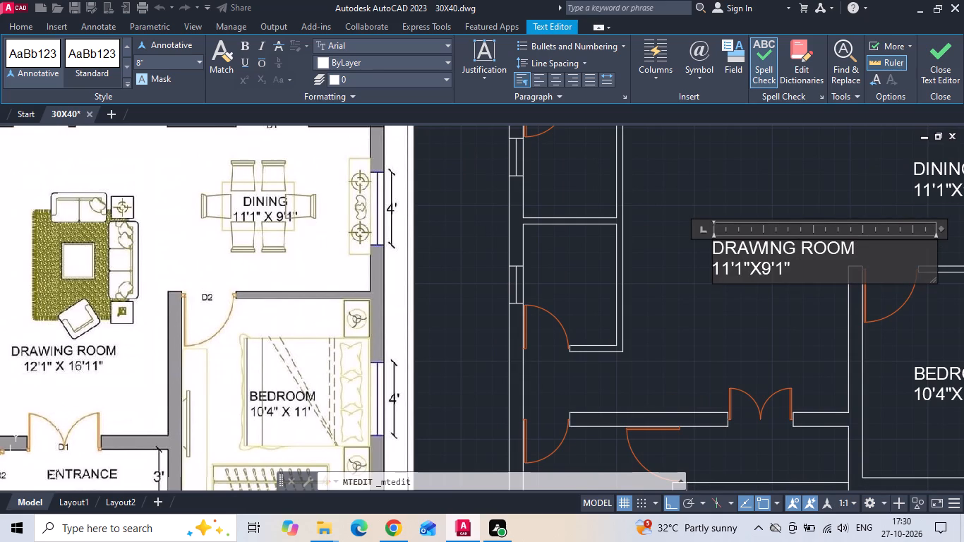
Set the size line of the DRAWING ROOM label to 12'1"X16'11".
click(728, 275)
key(BackSpace)
key(2)
click(769, 275)
key(BackSpace)
text(16)
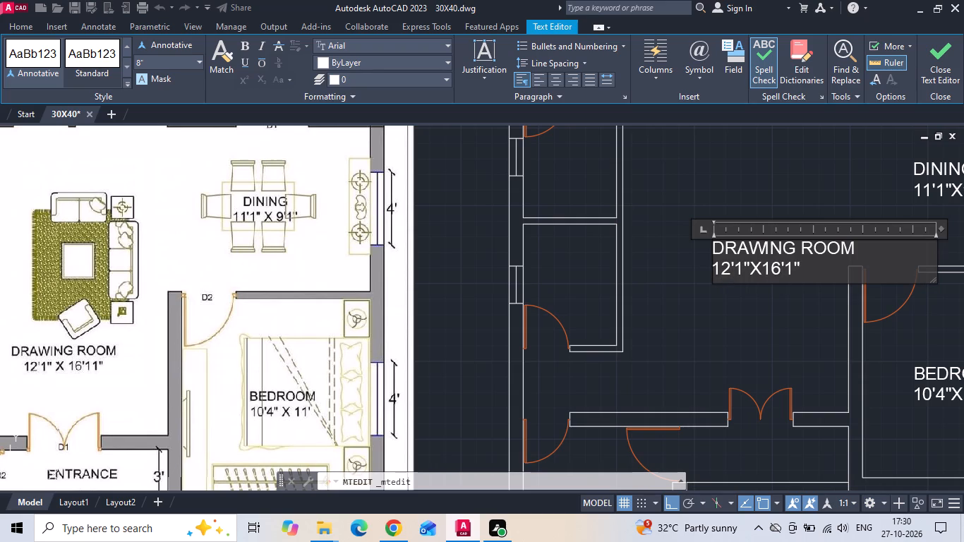
click(794, 269)
key(1)
click(758, 306)
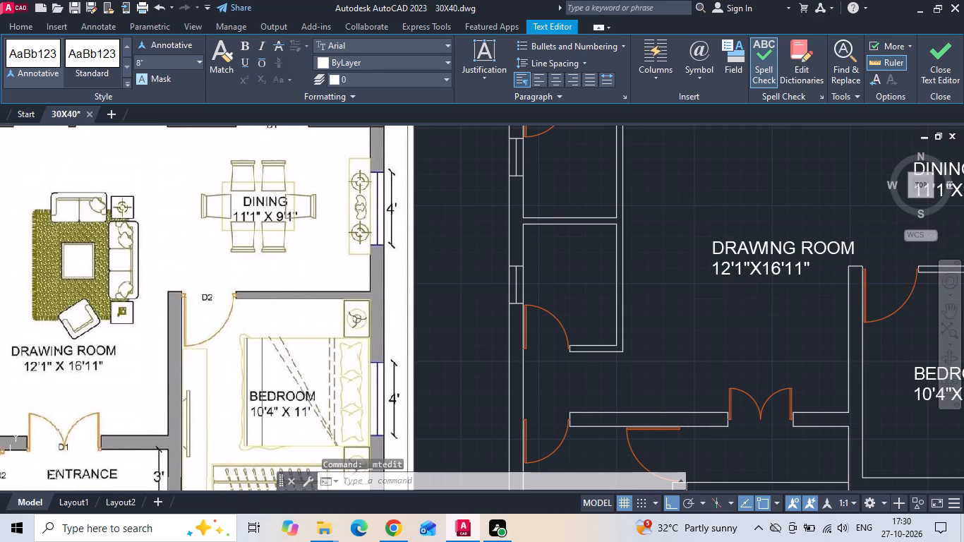
Move the DRAWING ROOM label slightly left to centre it better in the room.
click(756, 261)
click(739, 231)
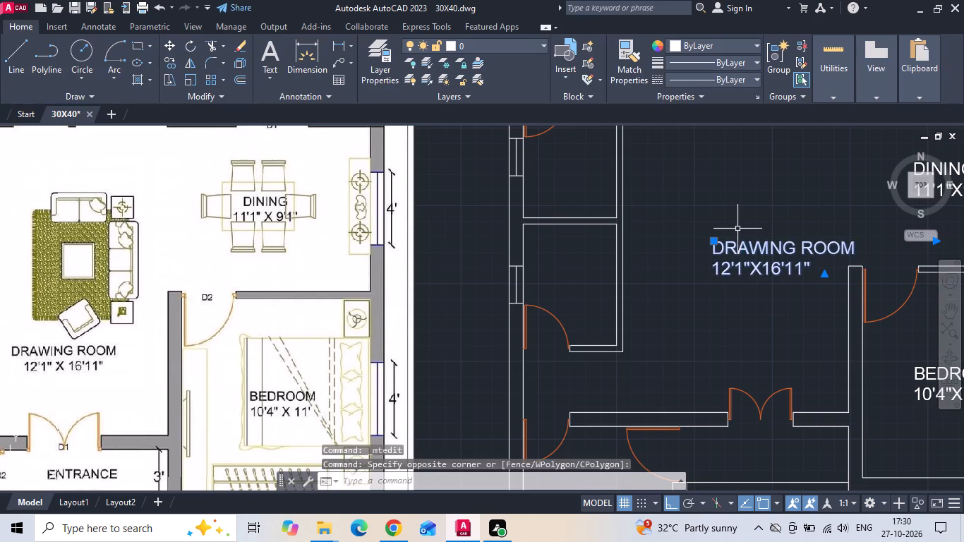
right_click(737, 229)
click(747, 255)
scroll(626, 280, down, 2)
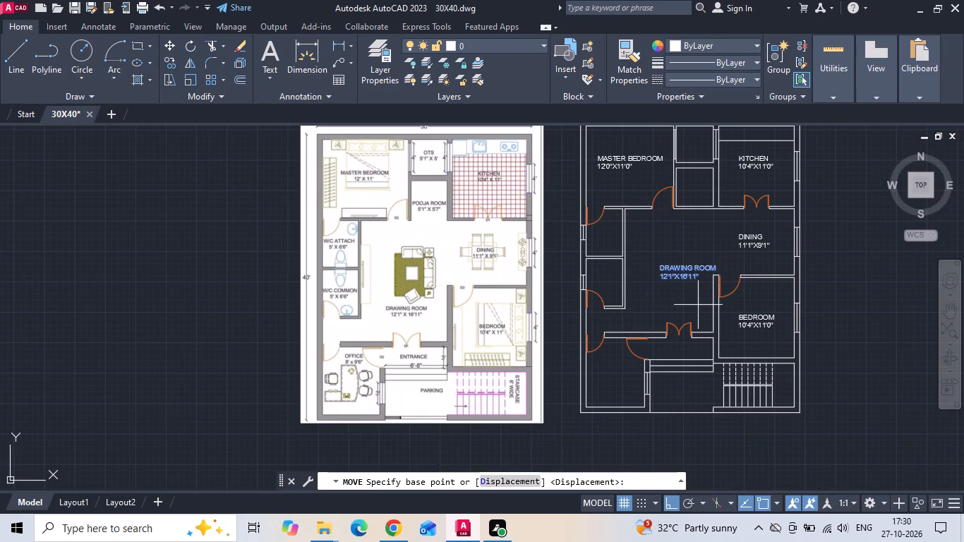
click(701, 304)
click(689, 300)
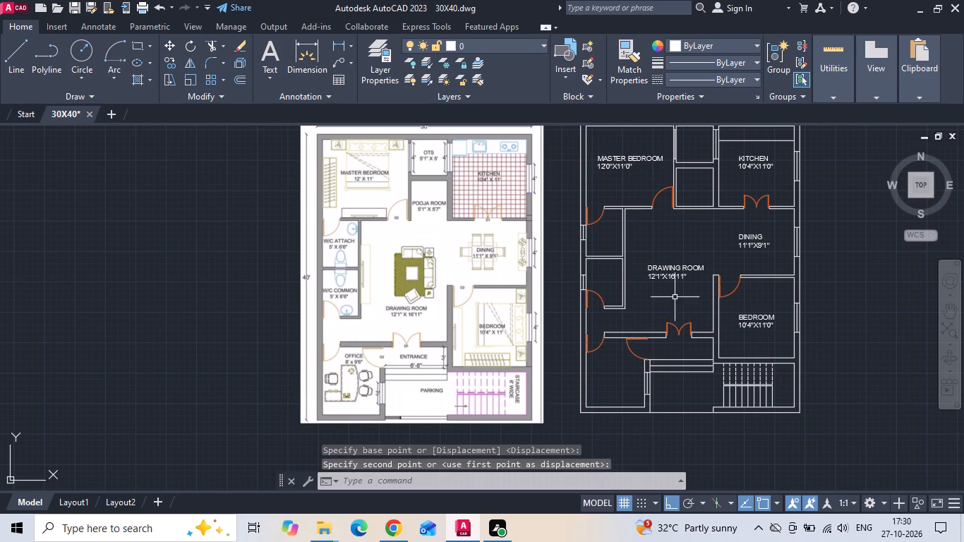
Copy the BEDROOM label about 20'-2" straight left into the passage above the office.
click(741, 324)
right_click(743, 324)
click(796, 277)
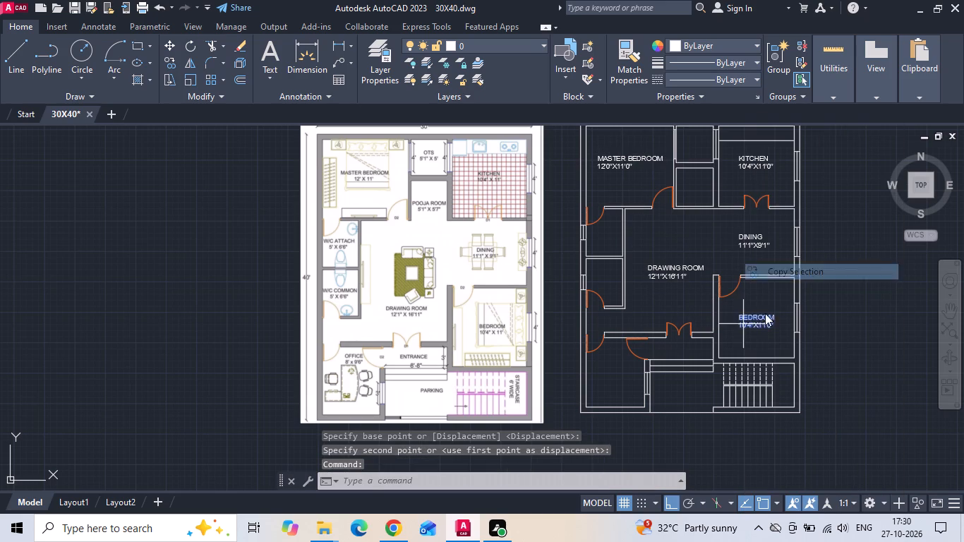
drag(757, 325, 743, 330)
scroll(588, 343, up, 2)
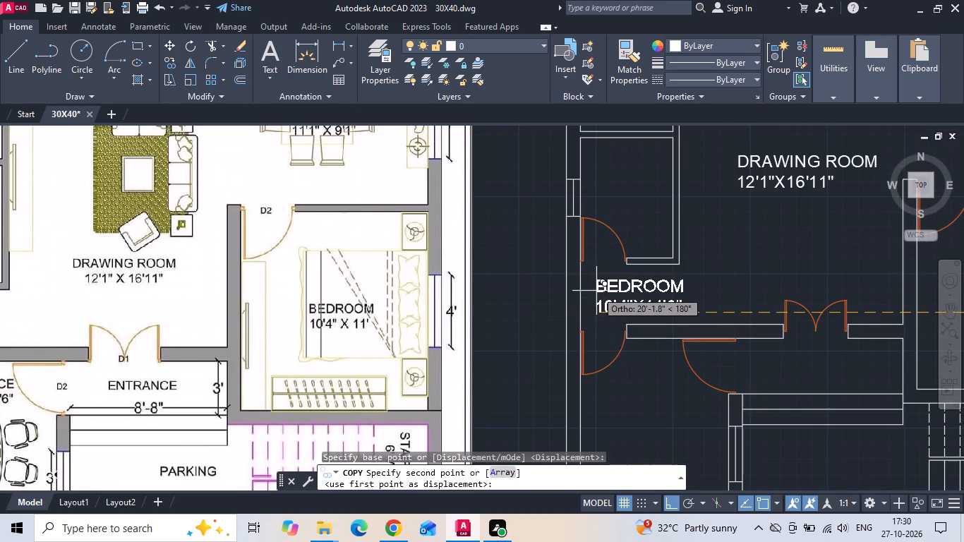
click(596, 291)
key(Escape)
Copy the passage's BEDROOM label straight down into the office.
click(602, 286)
right_click(603, 286)
click(646, 263)
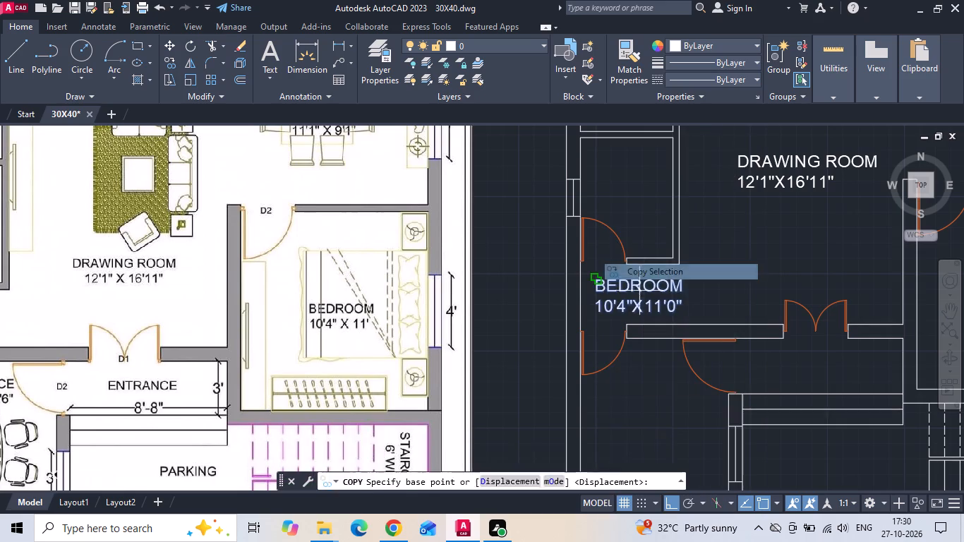
drag(639, 296, 638, 323)
middle_drag(641, 389, 651, 256)
click(654, 282)
key(Escape)
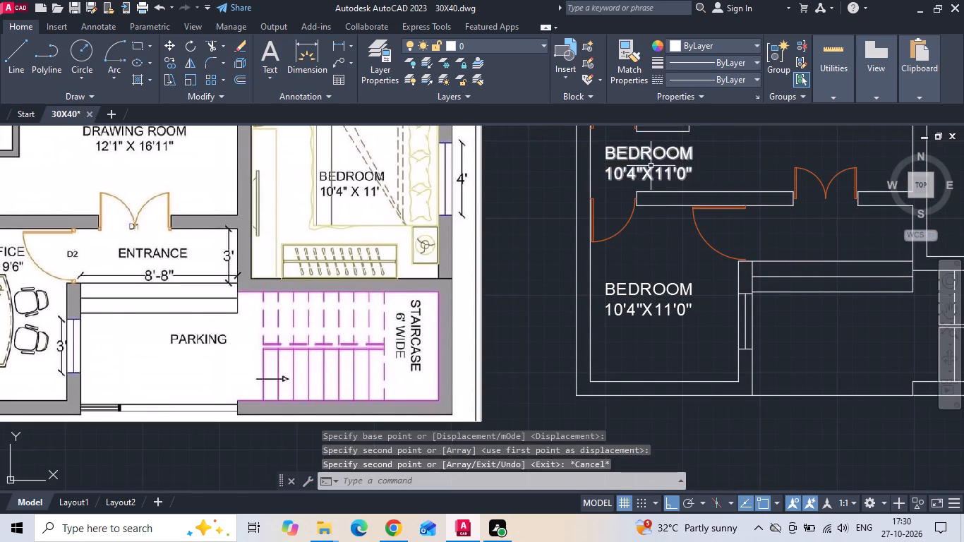
Delete the intermediate BEDROOM label in the passage above the office.
click(651, 166)
key(Delete)
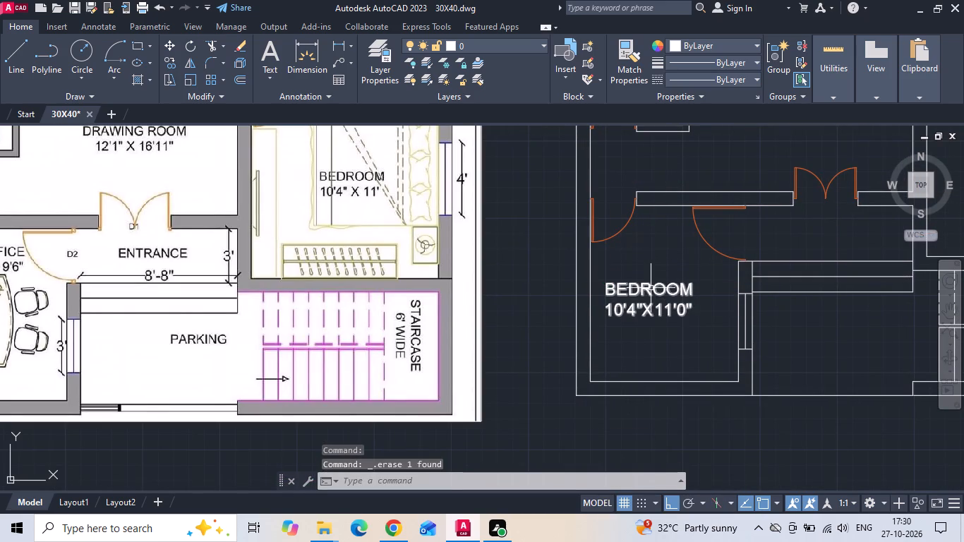
Move the BEDROOM label in the office slightly to the right.
click(651, 290)
right_click(651, 290)
click(680, 260)
click(653, 339)
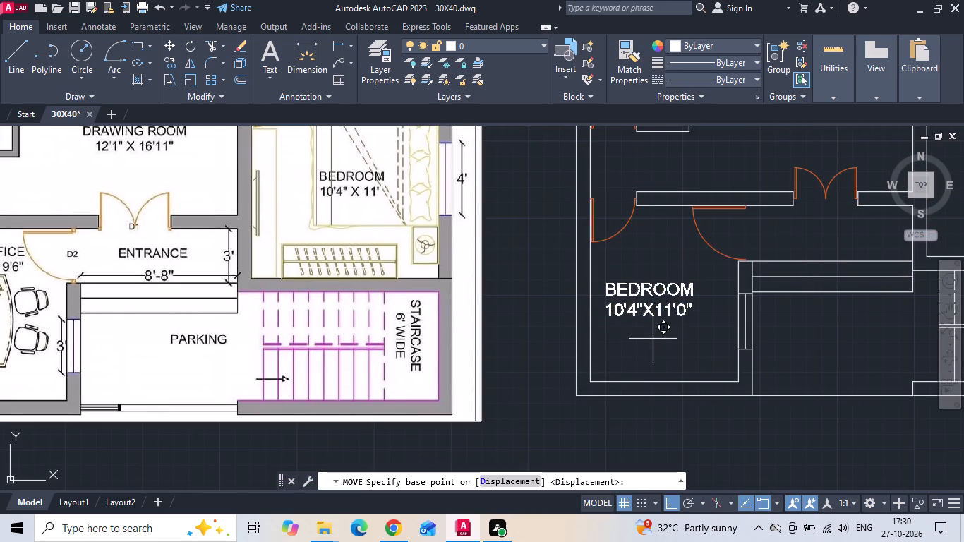
click(658, 339)
Change the room name in the office's copied label to OFFICE, keeping the size on the second line.
double_click(665, 288)
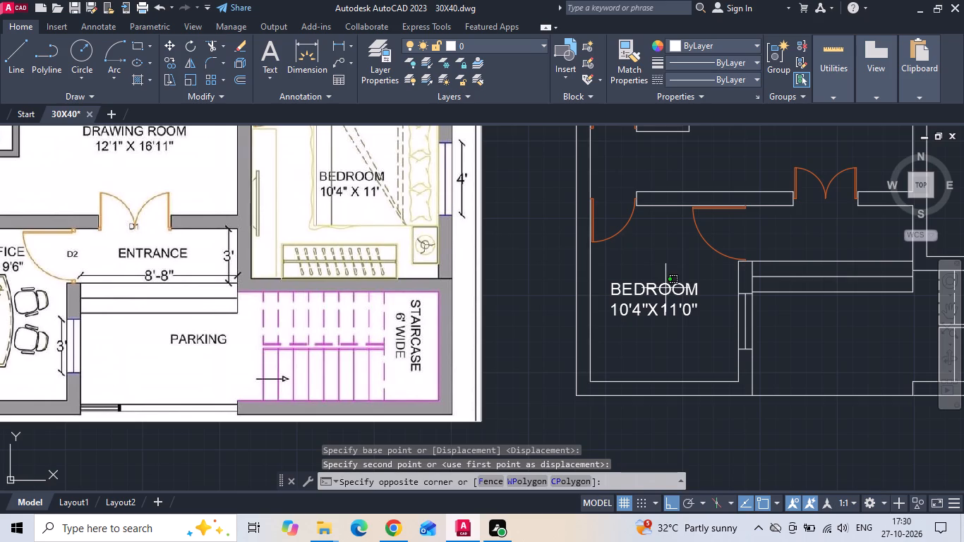
double_click(665, 284)
double_click(666, 284)
middle_drag(666, 284, 764, 284)
drag(781, 291, 708, 294)
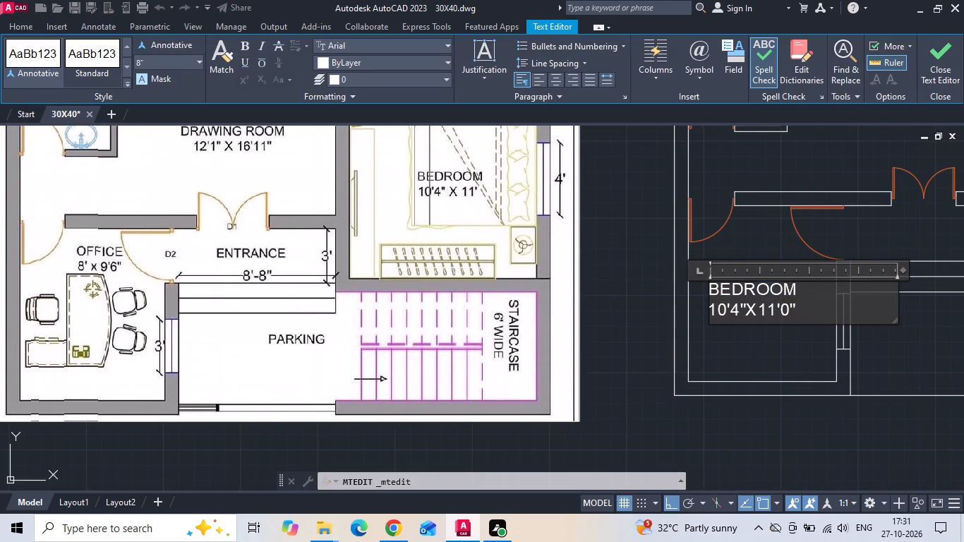
drag(708, 294, 668, 296)
key(BackSpace)
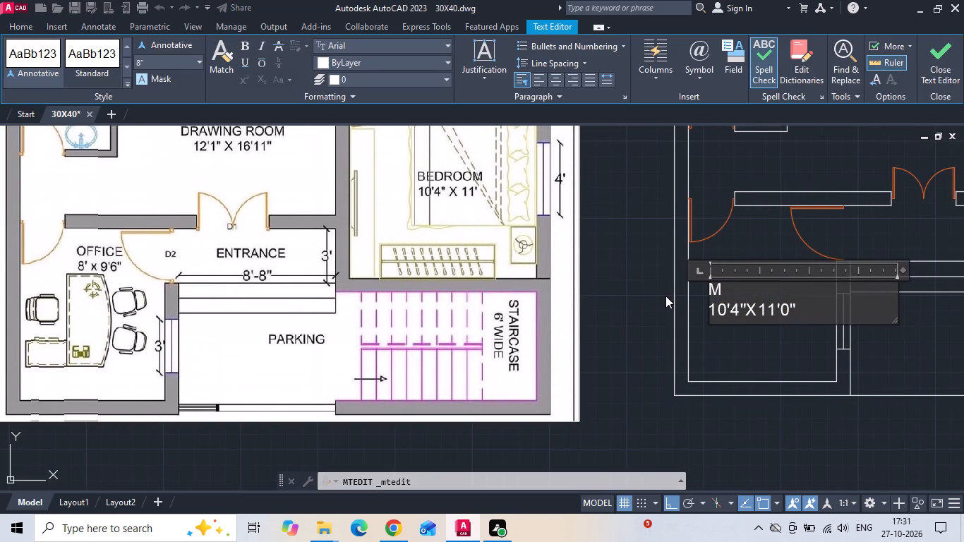
click(749, 295)
key(BackSpace)
text(OFFICE)
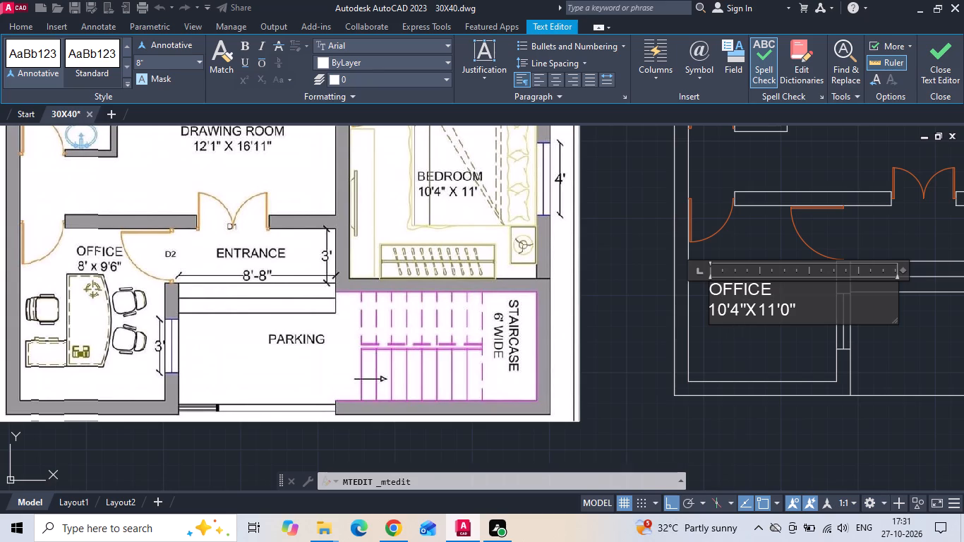
Change the size in the OFFICE label to 8'0"X9'6".
click(725, 320)
key(BackSpace)
key(BackSpace)
key(8)
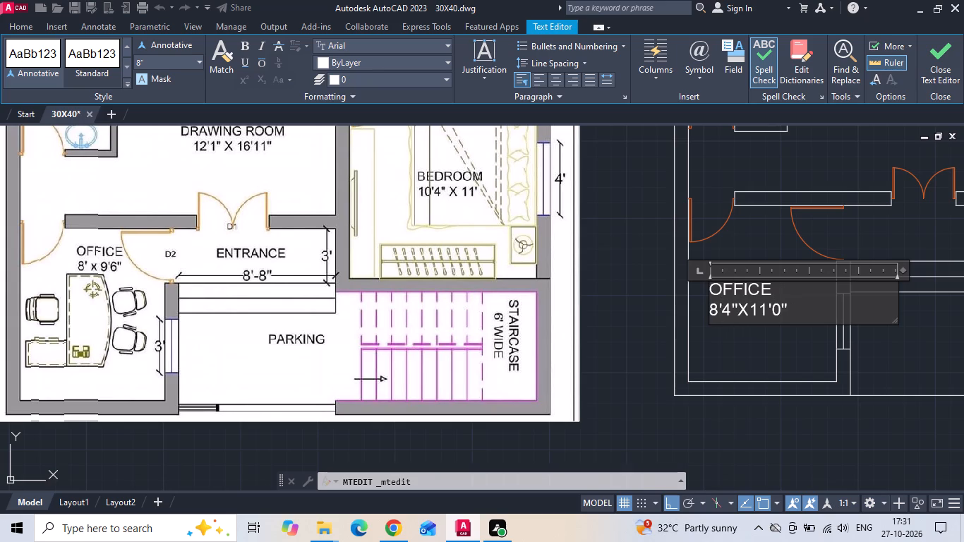
click(730, 309)
key(BackSpace)
key(0)
click(764, 311)
click(764, 311)
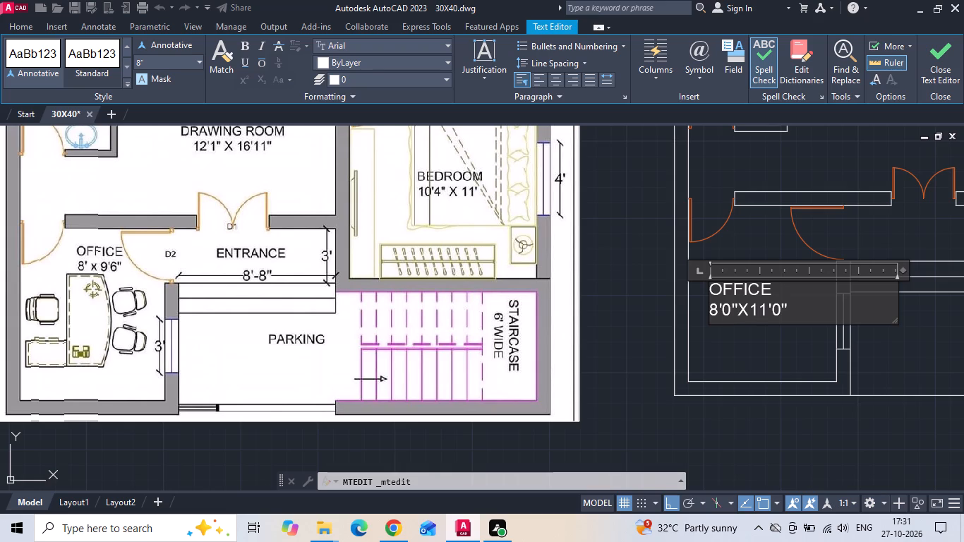
click(765, 312)
key(BackSpace)
key(BackSpace)
click(765, 312)
key(BackSpace)
key(6)
click(747, 313)
key(9)
click(747, 341)
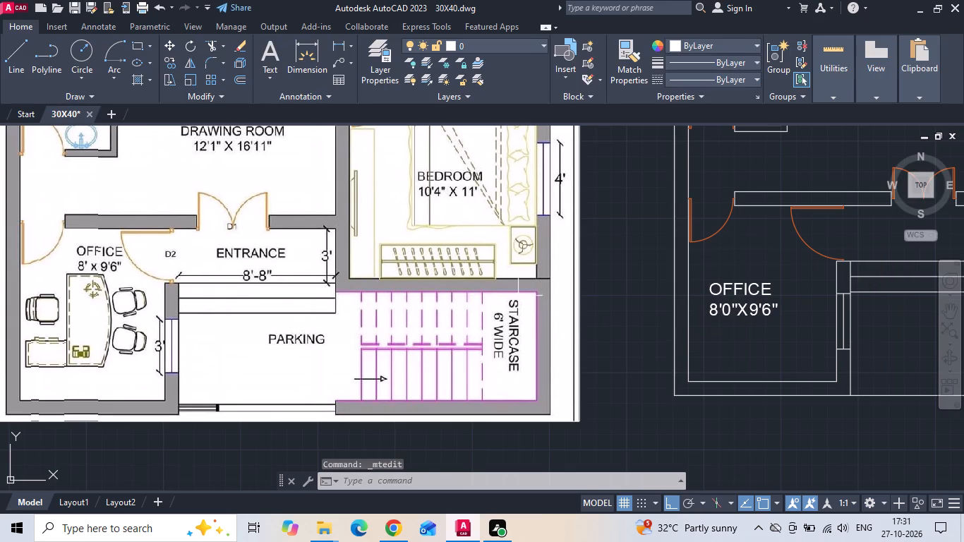
Copy the OFFICE label about 10' horizontally to the right into the parking area.
scroll(423, 272, down, 1)
click(610, 286)
right_click(610, 286)
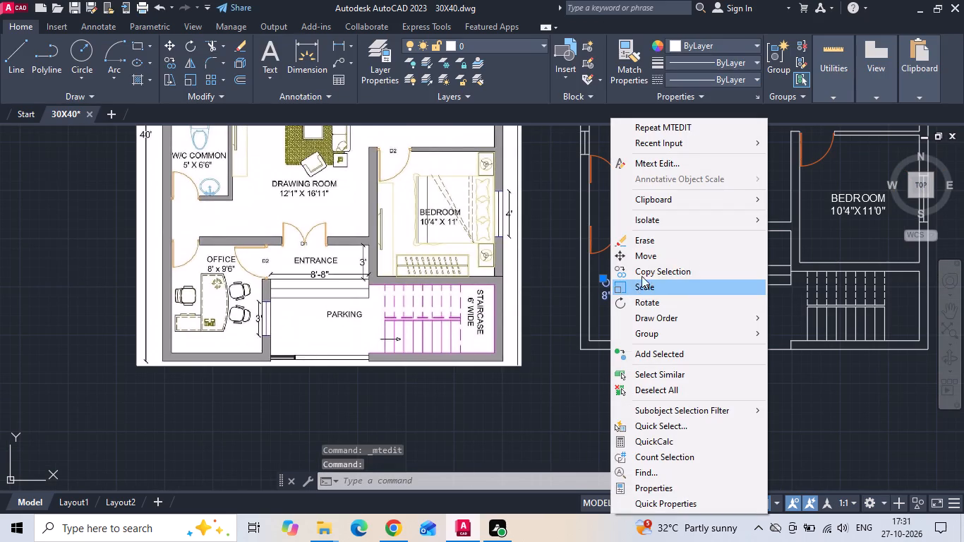
click(644, 273)
drag(638, 289, 661, 299)
click(718, 315)
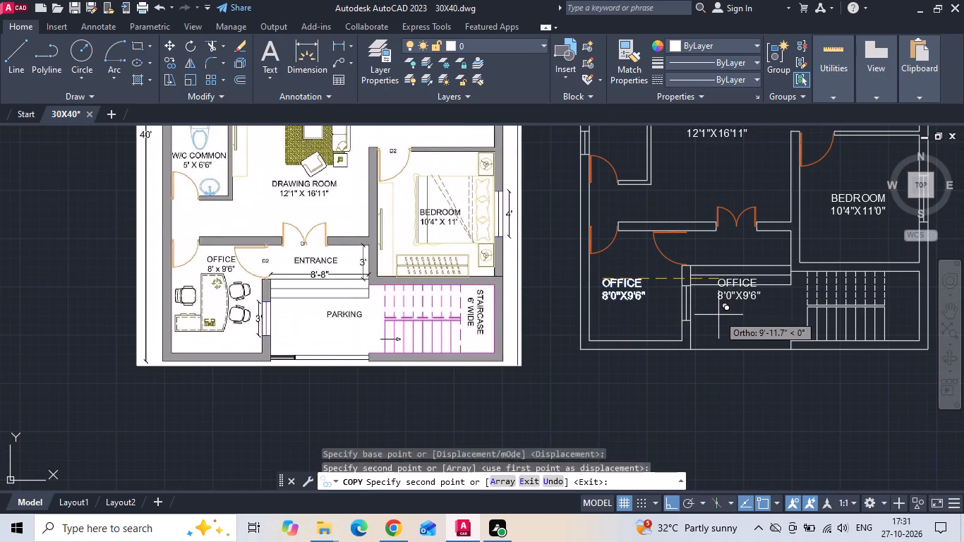
key(Escape)
Move the copied OFFICE label straight down, clear of the steps, into the open parking area.
click(728, 298)
right_click(728, 298)
click(751, 261)
middle_drag(741, 284, 733, 284)
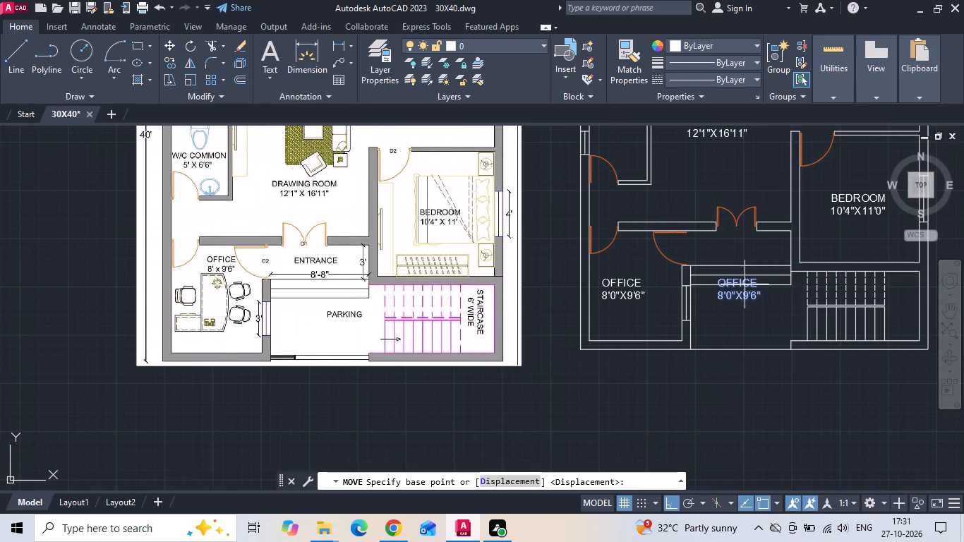
middle_drag(733, 284, 546, 284)
scroll(552, 292, up, 2)
drag(540, 333, 535, 386)
click(534, 392)
key(Escape)
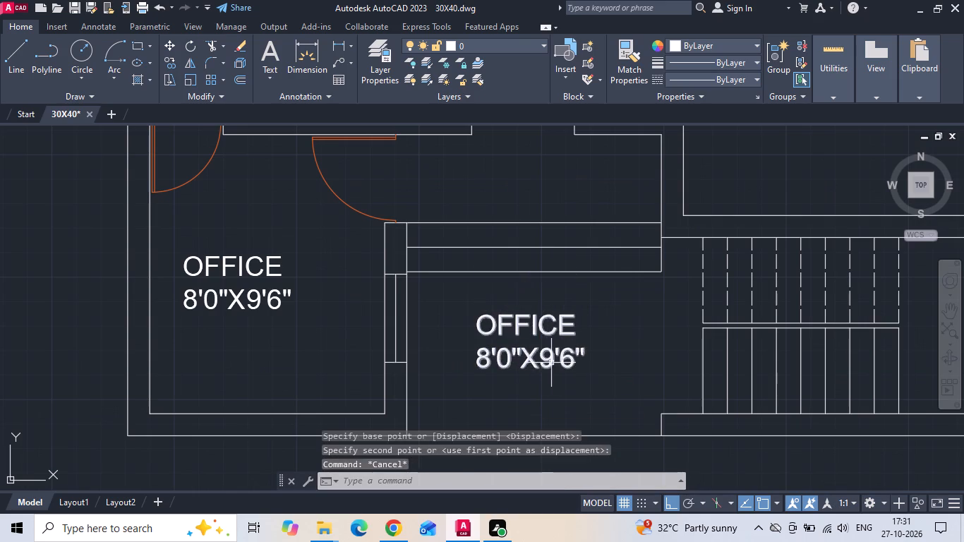
Replace both lines of the copied label in the parking area with PARKING.
triple_click(551, 363)
drag(595, 363, 460, 294)
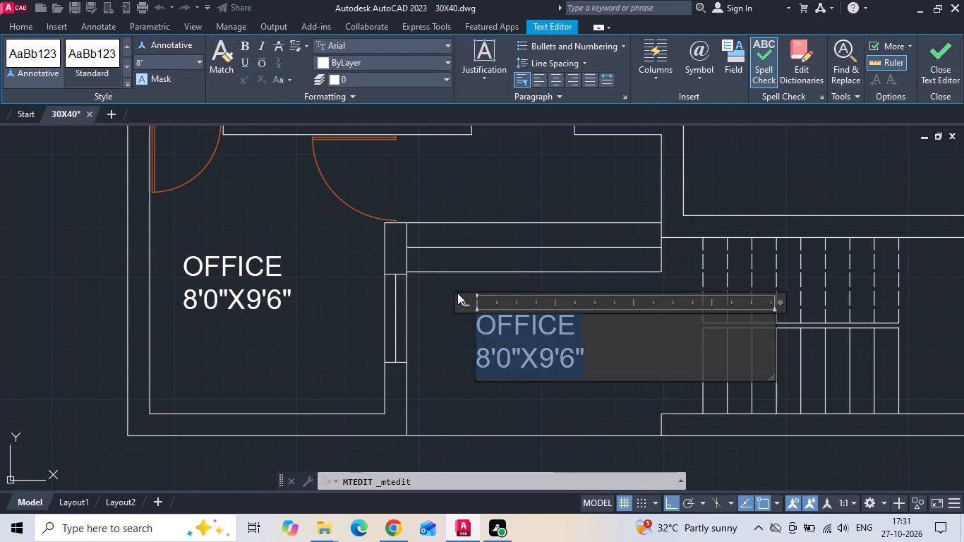
key(BackSpace)
key(o)
key(BackSpace)
text(PARKING)
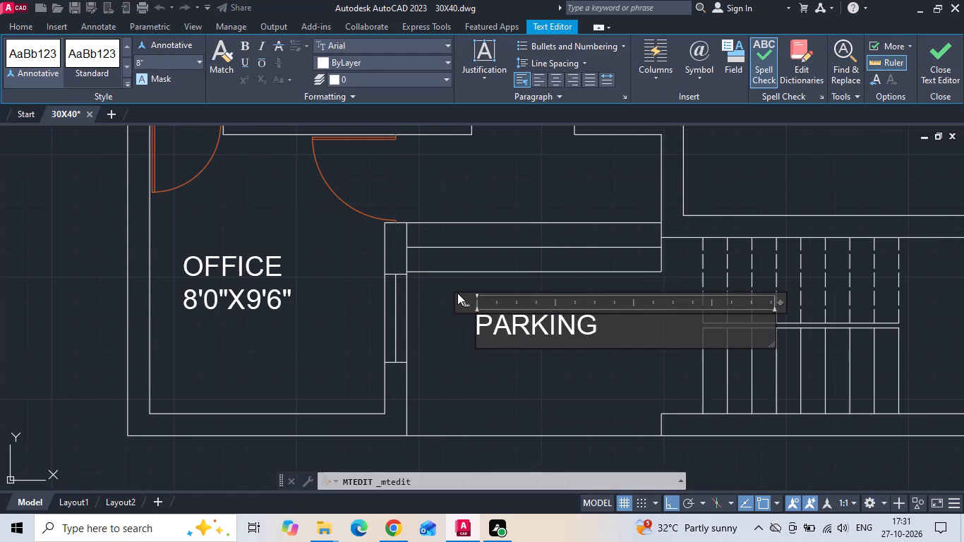
click(485, 384)
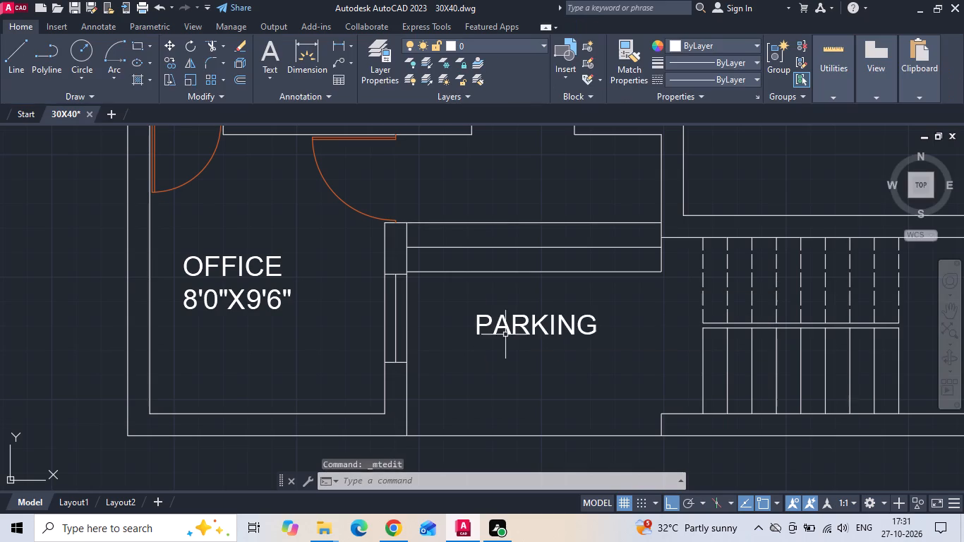
Copy the PARKING label about 4'11" straight up into the entrance area below the double door.
click(505, 332)
right_click(505, 332)
click(536, 278)
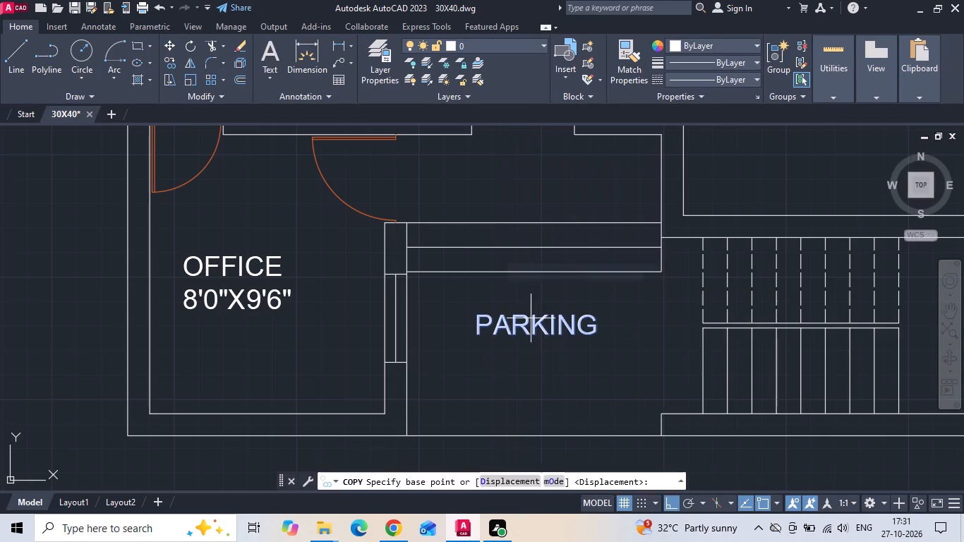
click(531, 326)
click(507, 182)
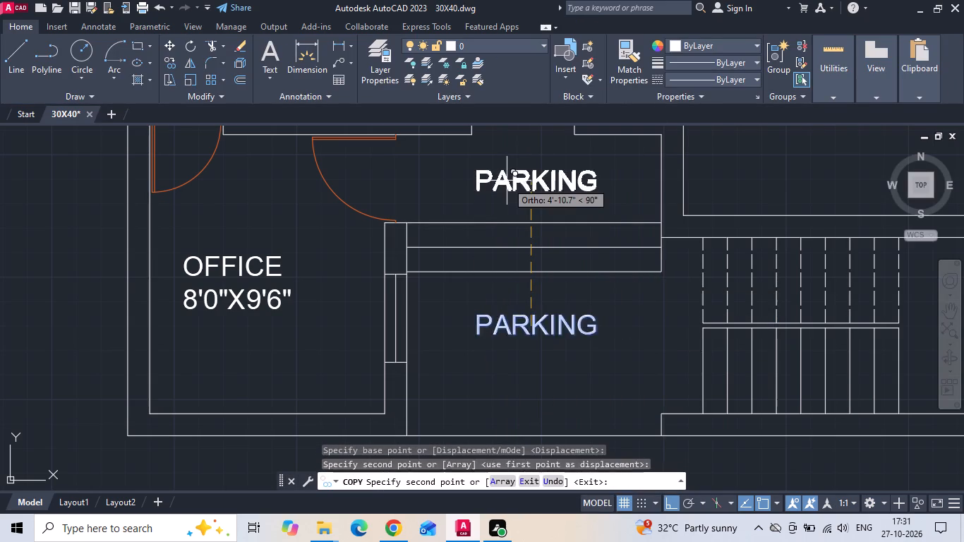
scroll(507, 181, down, 2)
key(Escape)
Change the text of the copied label in the entrance area to ENTRANCE.
double_click(507, 181)
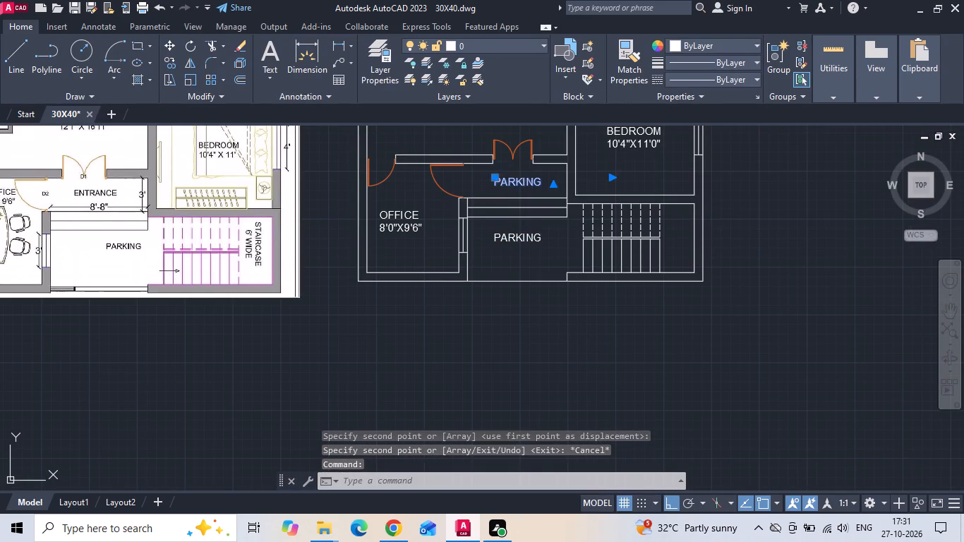
middle_drag(507, 181, 605, 259)
scroll(632, 263, up, 1)
drag(649, 260, 524, 259)
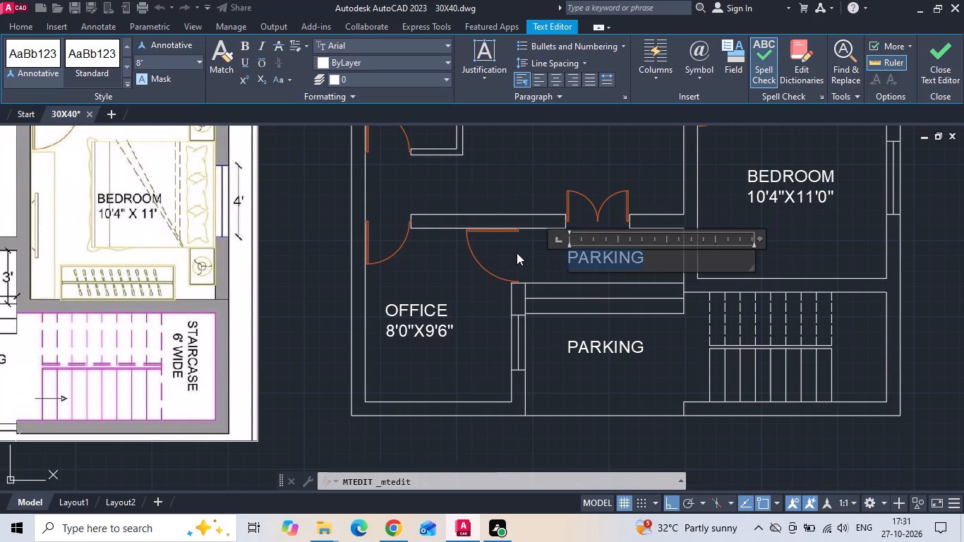
key(BackSpace)
text(ENTRANCE)
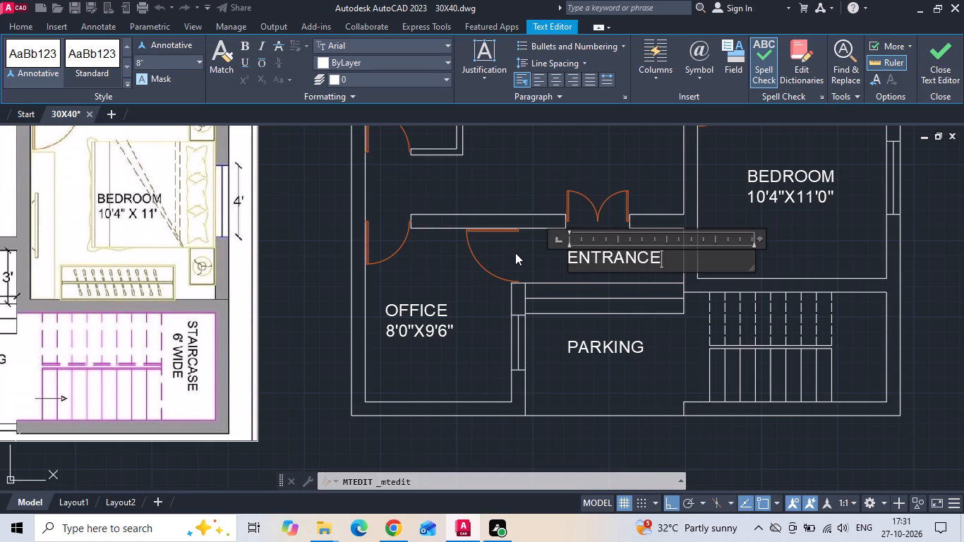
scroll(512, 265, down, 1)
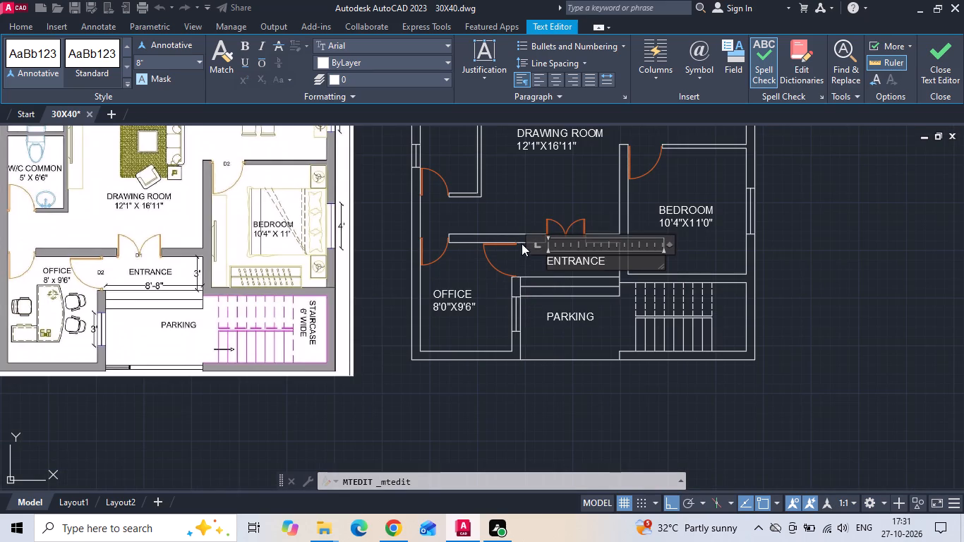
click(536, 200)
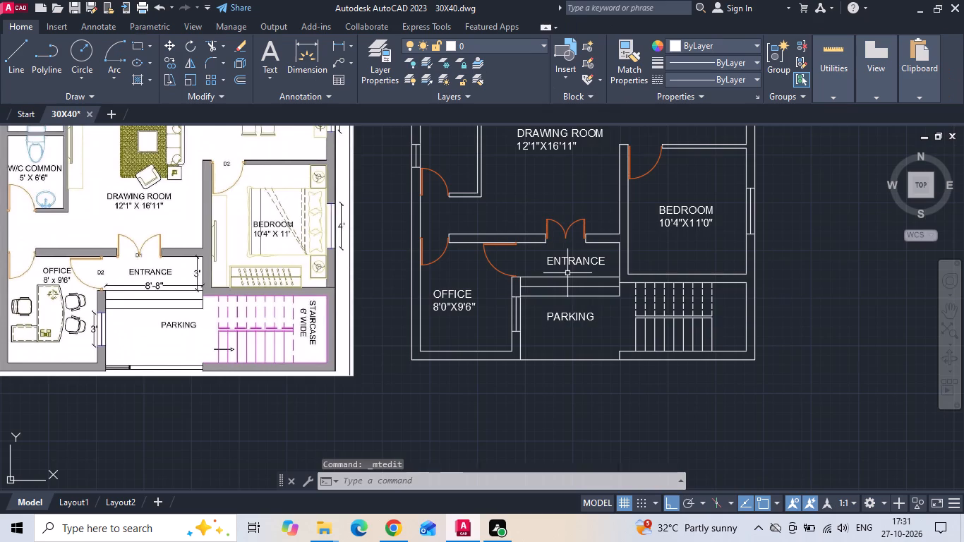
Copy the DINING label horizontally to the left into the upper of the two toilets.
middle_drag(574, 307, 567, 402)
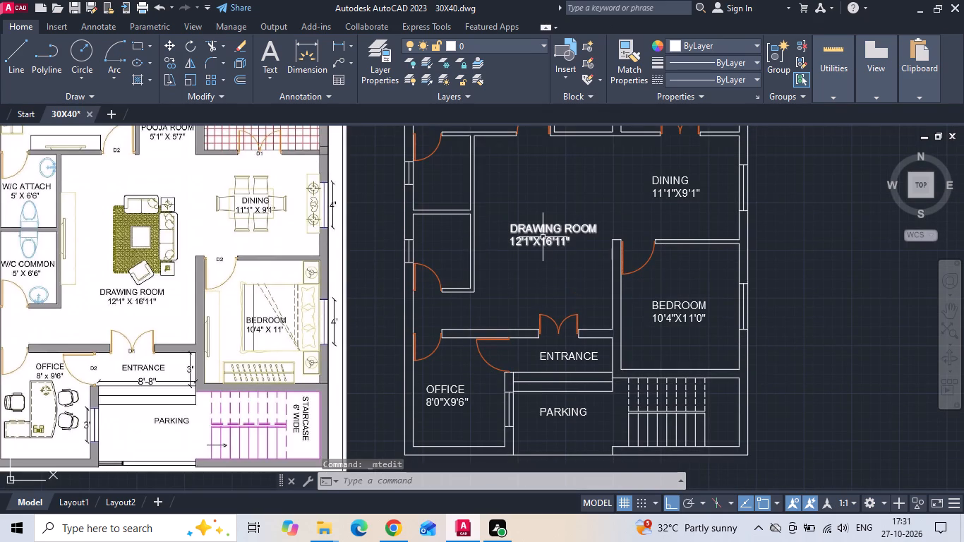
click(665, 185)
right_click(665, 185)
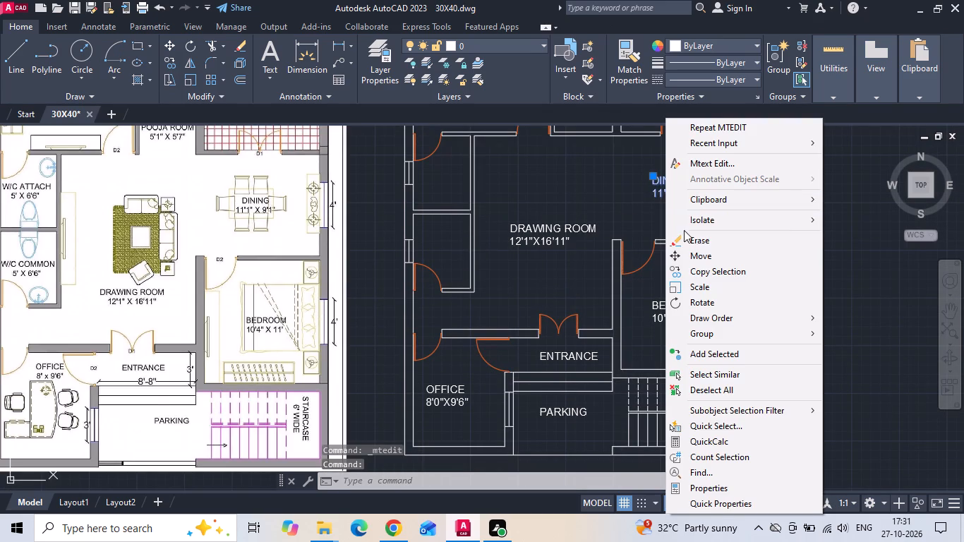
click(691, 265)
drag(682, 176, 634, 180)
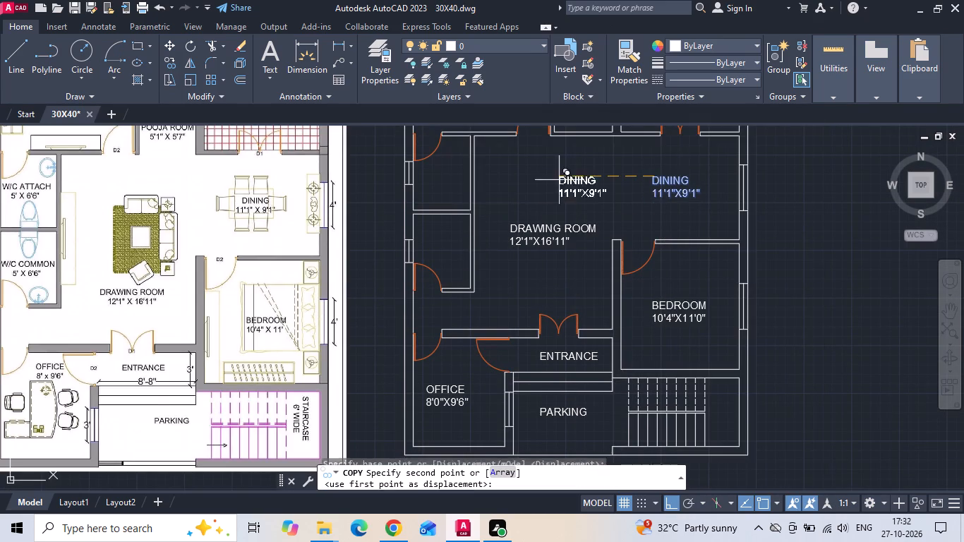
scroll(421, 156, up, 2)
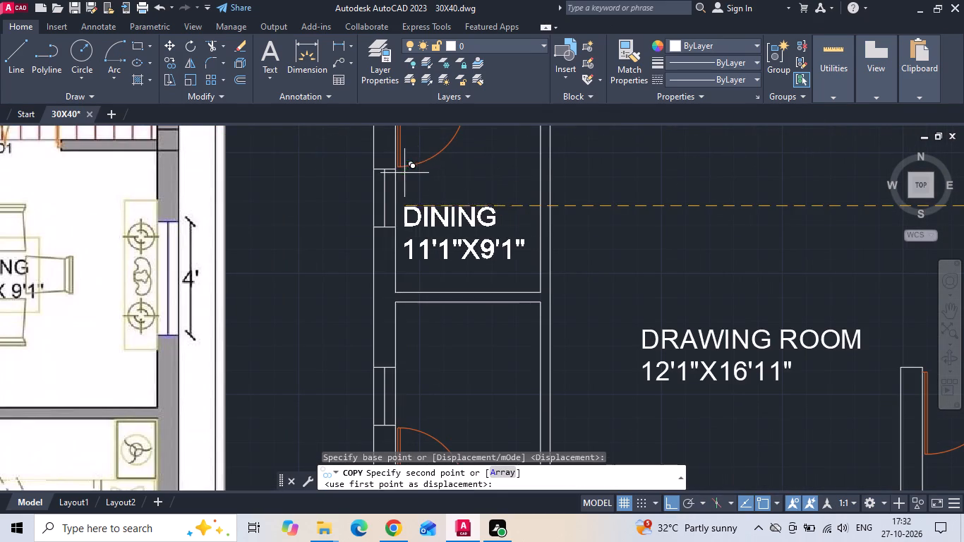
click(401, 172)
key(Escape)
Move the copied DINING label in the upper toilet about 9" right and about 6" down.
click(480, 216)
right_click(479, 216)
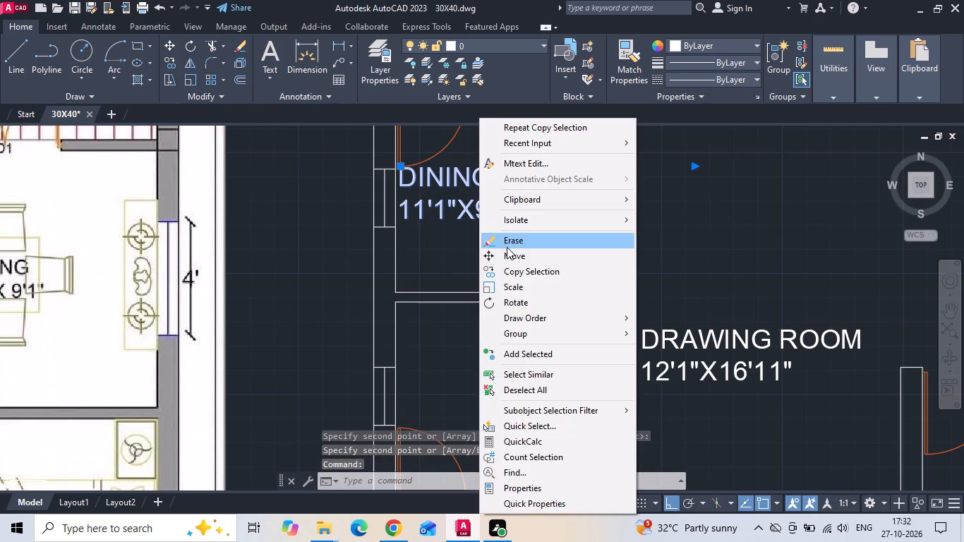
click(510, 254)
click(740, 248)
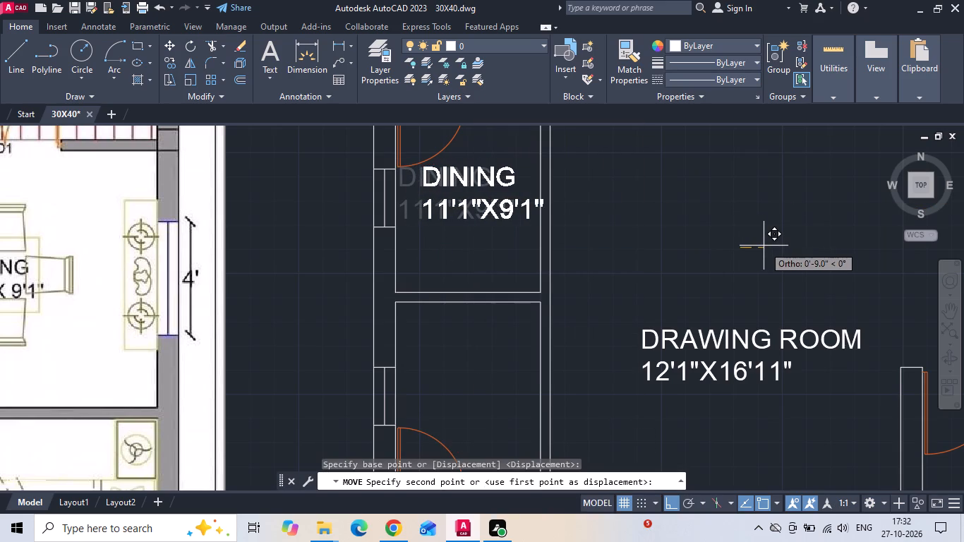
click(764, 245)
drag(461, 241, 458, 235)
click(446, 212)
right_click(446, 212)
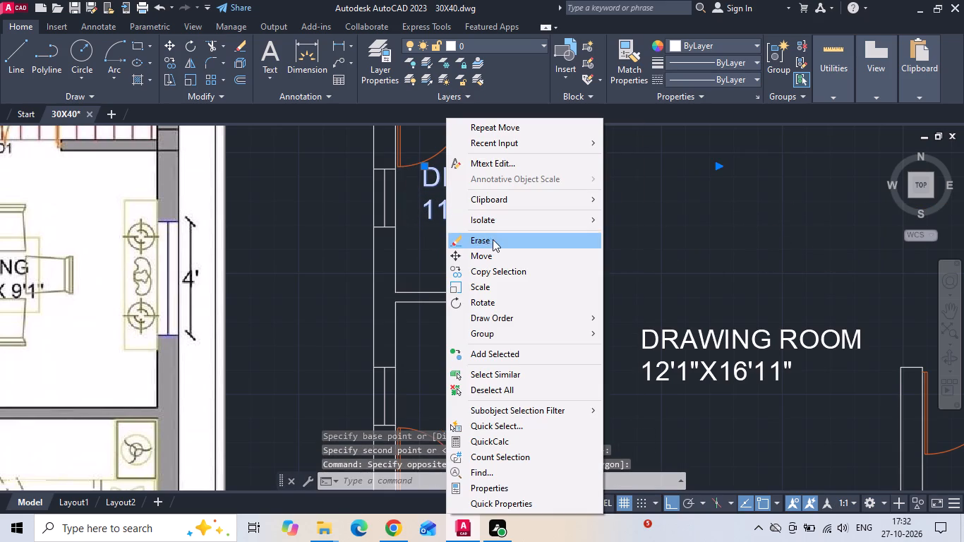
click(494, 255)
click(622, 201)
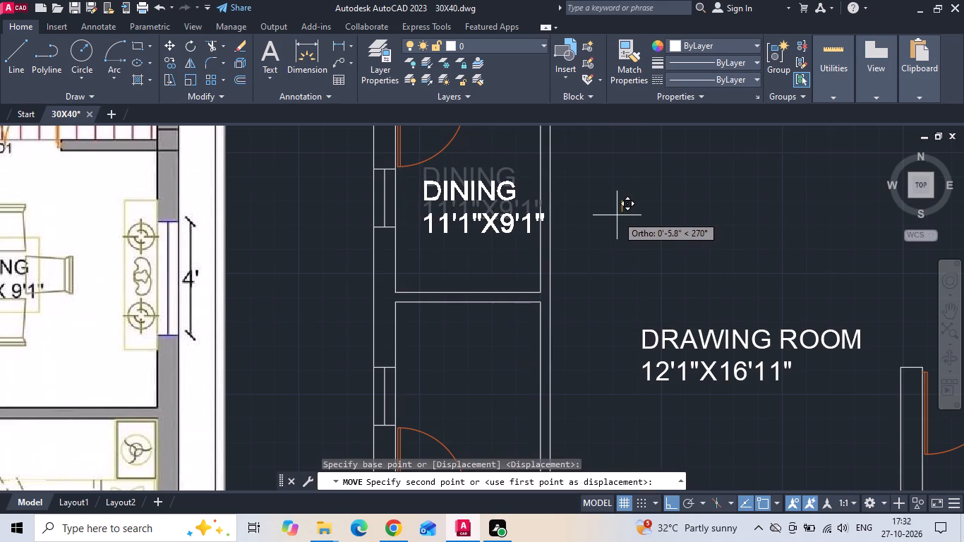
click(617, 215)
Replace the room name in the upper toilet's copied DINING label with W/C ATTACH.
double_click(491, 195)
drag(519, 198, 395, 198)
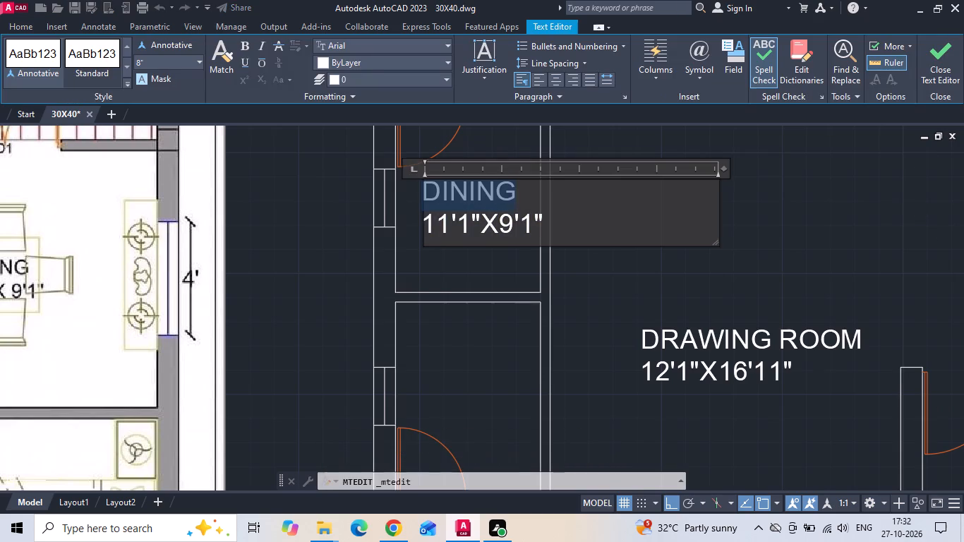
drag(395, 198, 394, 198)
key(BackSpace)
scroll(403, 241, down, 1)
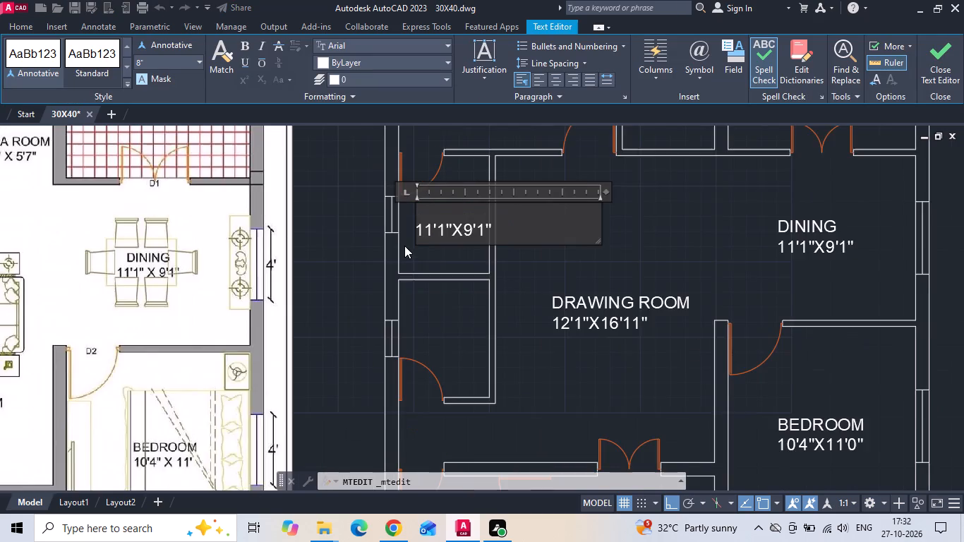
middle_drag(404, 246, 729, 305)
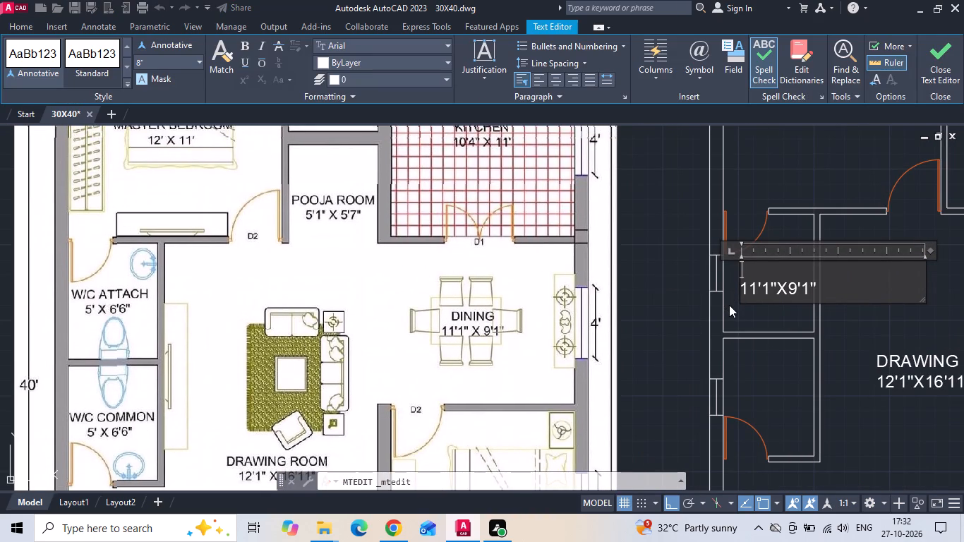
key(w)
key(slash)
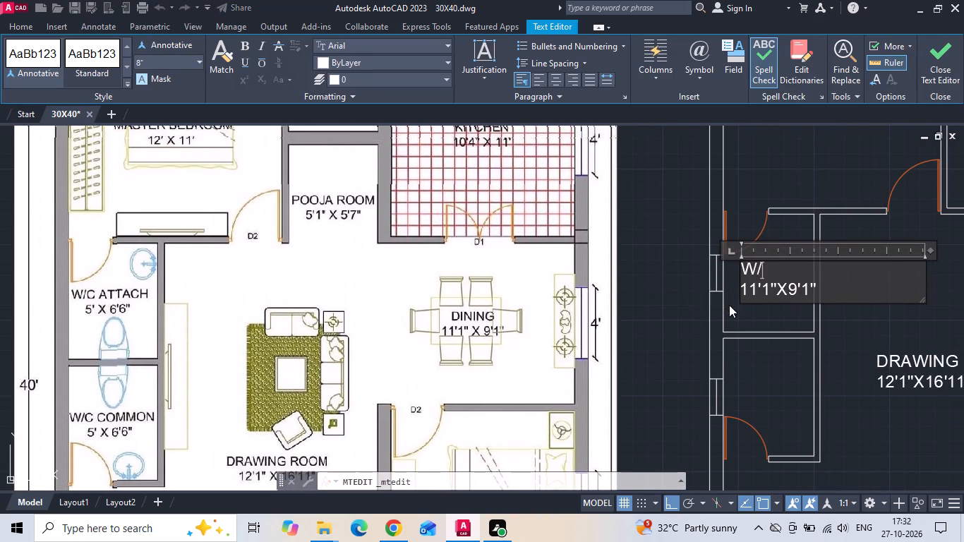
key(c)
key(space)
text(ATTACH)
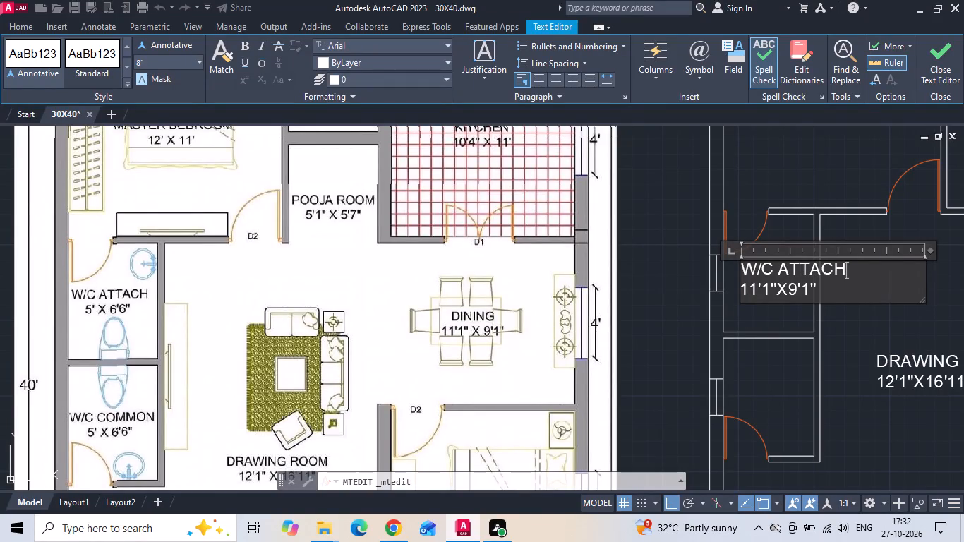
Change the size line of the W/C ATTACH label to 5'0"X6'6".
click(758, 296)
key(BackSpace)
key(BackSpace)
key(5)
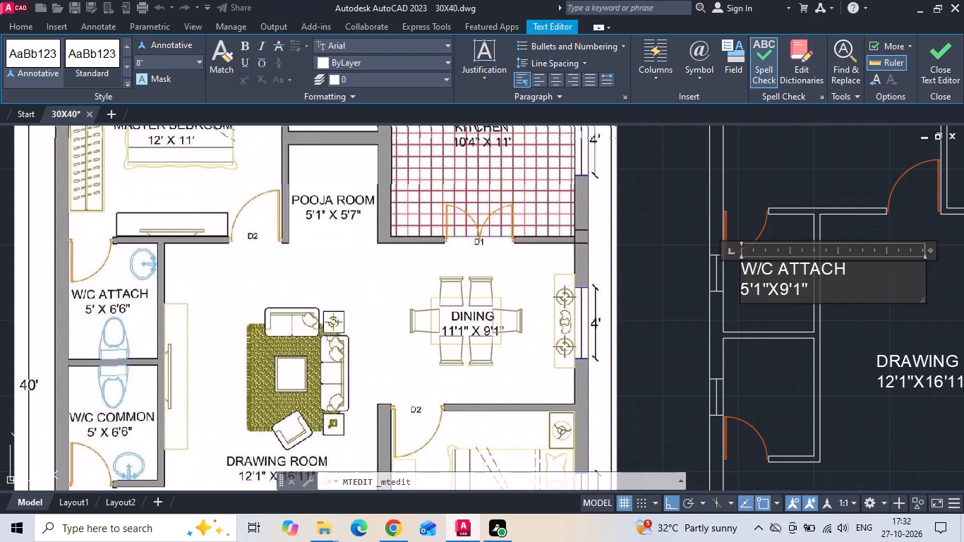
click(761, 296)
key(BackSpace)
key(0)
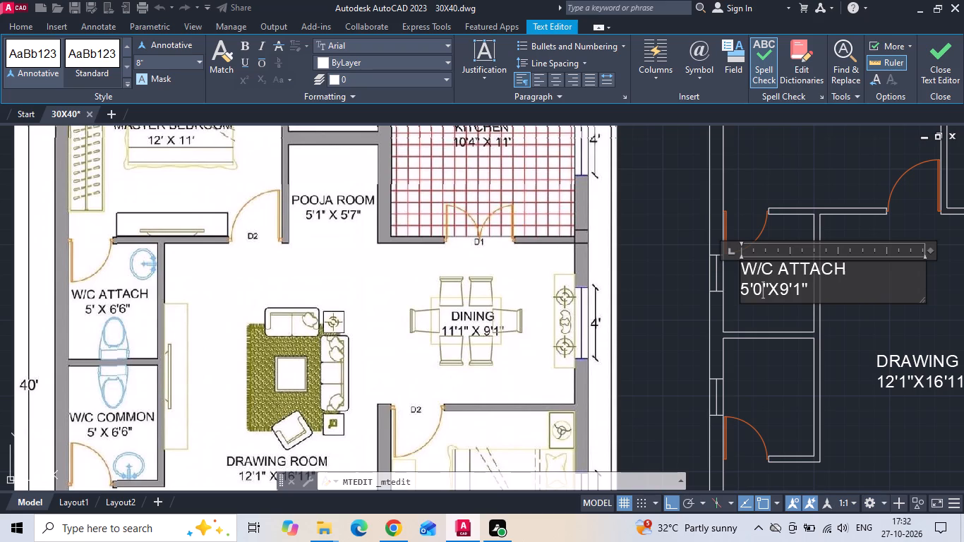
click(787, 295)
key(BackSpace)
key(6)
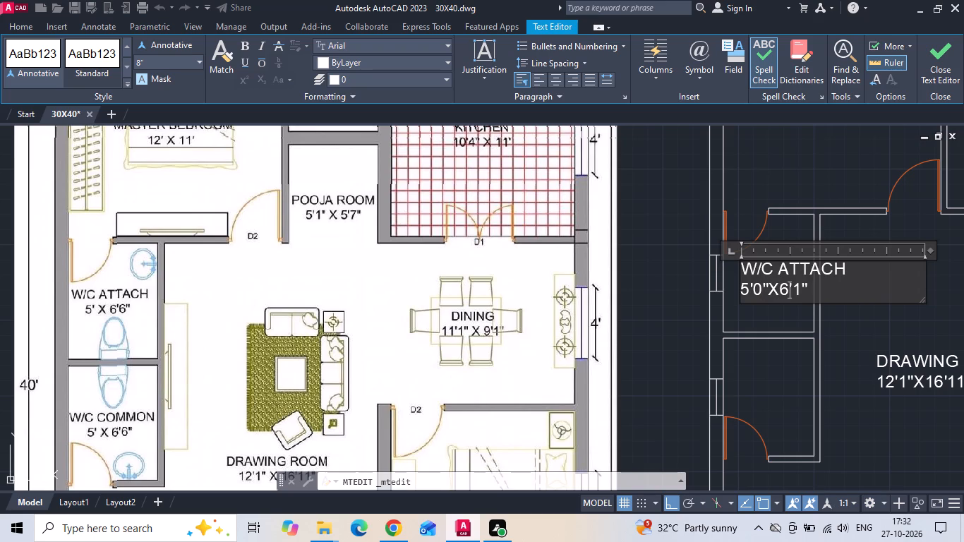
click(803, 296)
key(BackSpace)
key(6)
Set the text height of the whole W/C ATTACH label to 6" and finish editing it.
key(ctrl+a)
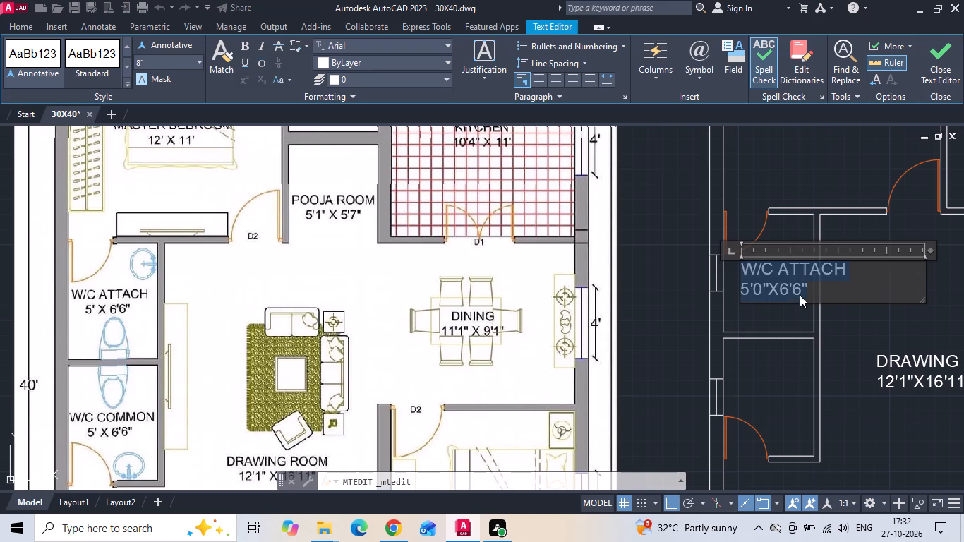
click(170, 64)
key(BackSpace)
text(6")
key(Return)
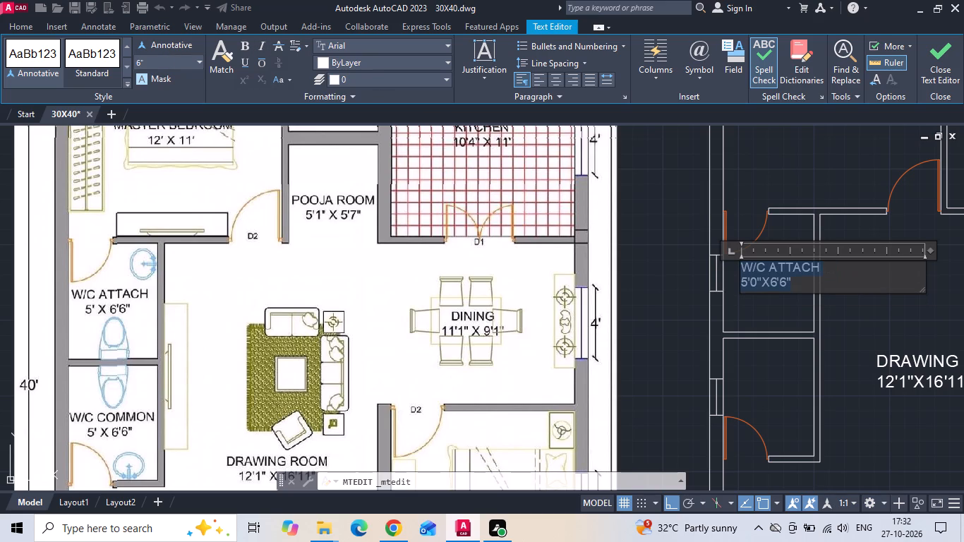
click(628, 183)
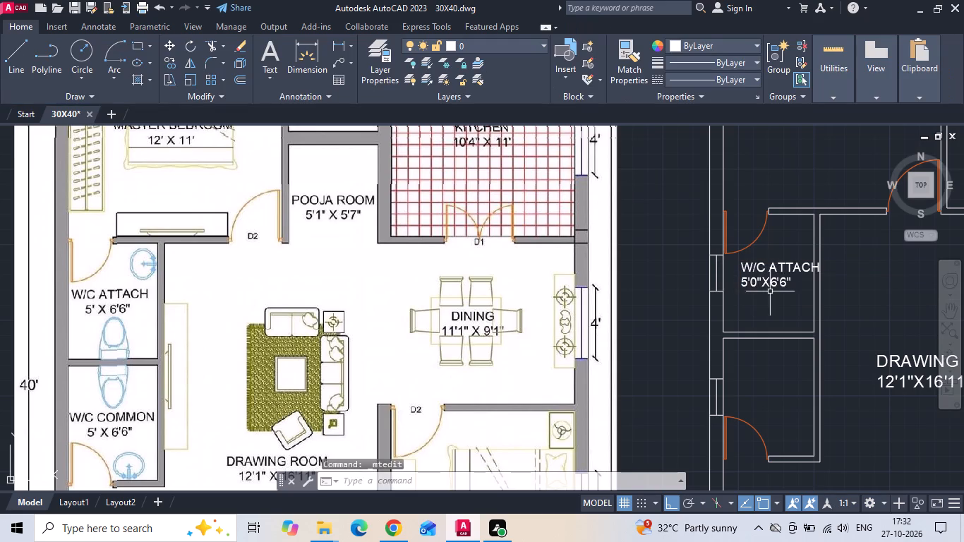
Move the W/C ATTACH label horizontally about 7" to the left so it fits within the upper toilet's walls.
click(772, 286)
right_click(772, 286)
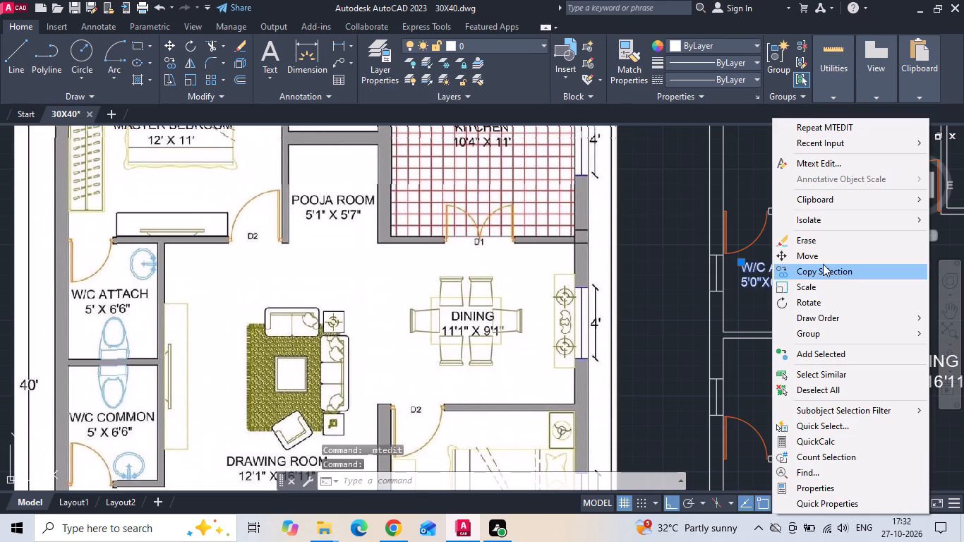
click(824, 260)
middle_drag(894, 261, 679, 260)
scroll(638, 309, up, 3)
scroll(700, 334, down, 1)
click(732, 301)
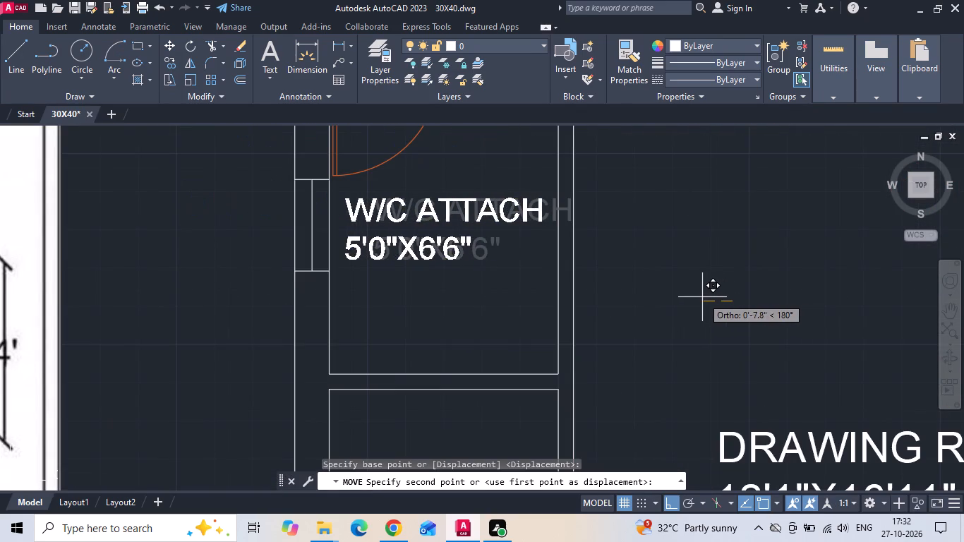
click(706, 296)
Copy the W/C ATTACH label about 5'6" straight down into the lower toilet.
drag(495, 286, 487, 275)
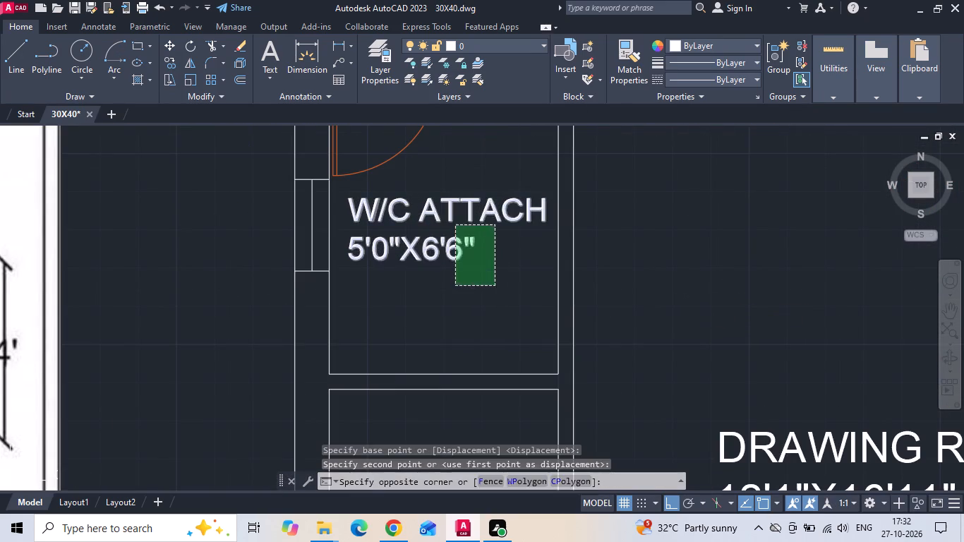
click(455, 225)
right_click(454, 225)
click(478, 266)
scroll(501, 203, down, 1)
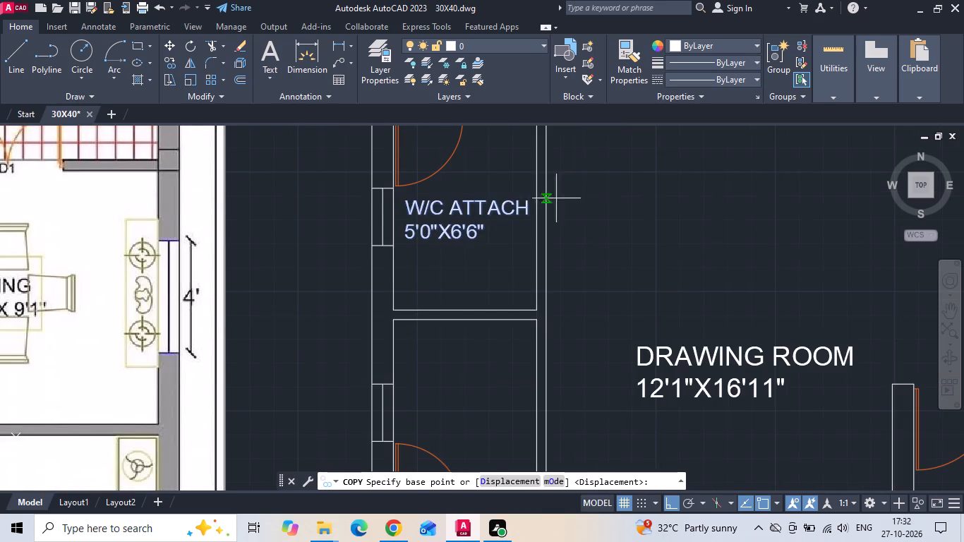
drag(596, 203, 594, 230)
middle_drag(591, 287, 592, 170)
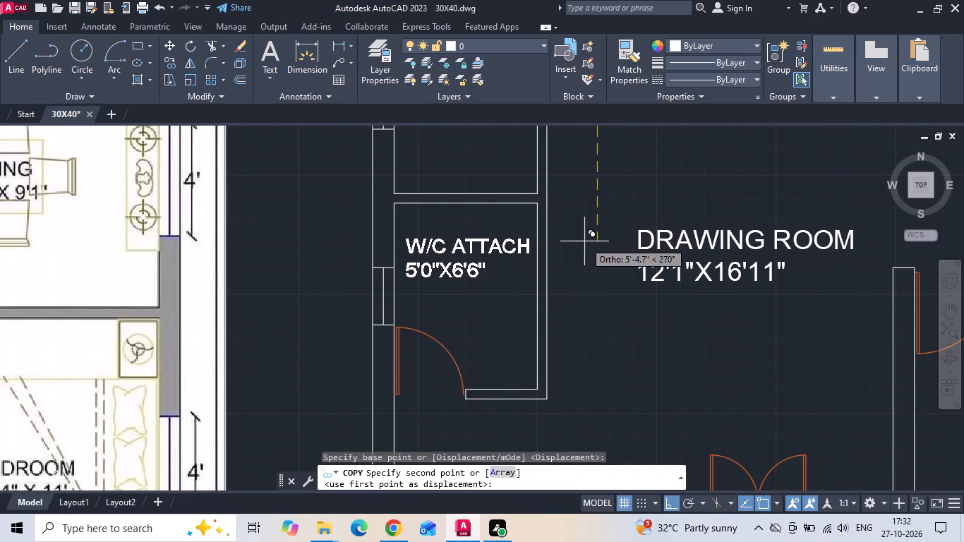
click(585, 243)
key(Escape)
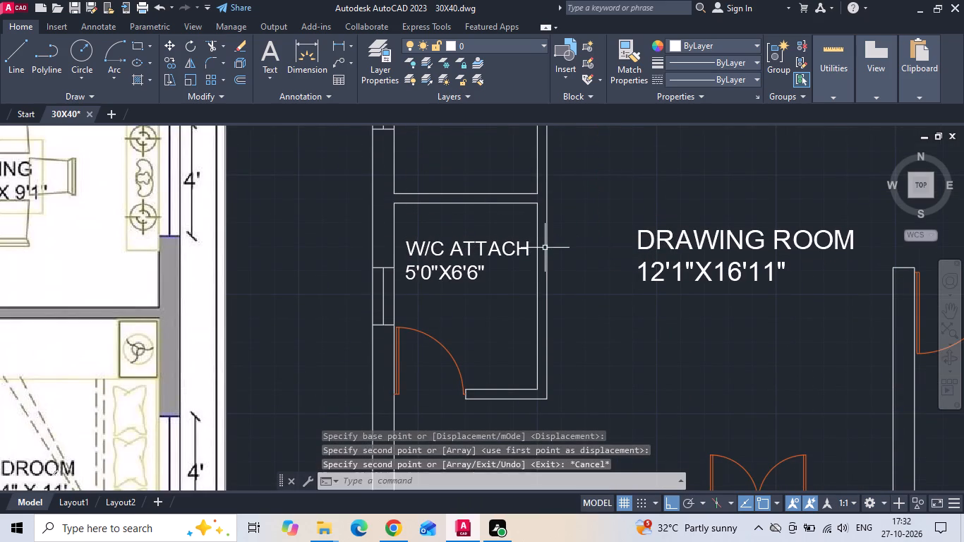
Change the room name of the copied label in the lower toilet to W/C COMMON.
double_click(526, 247)
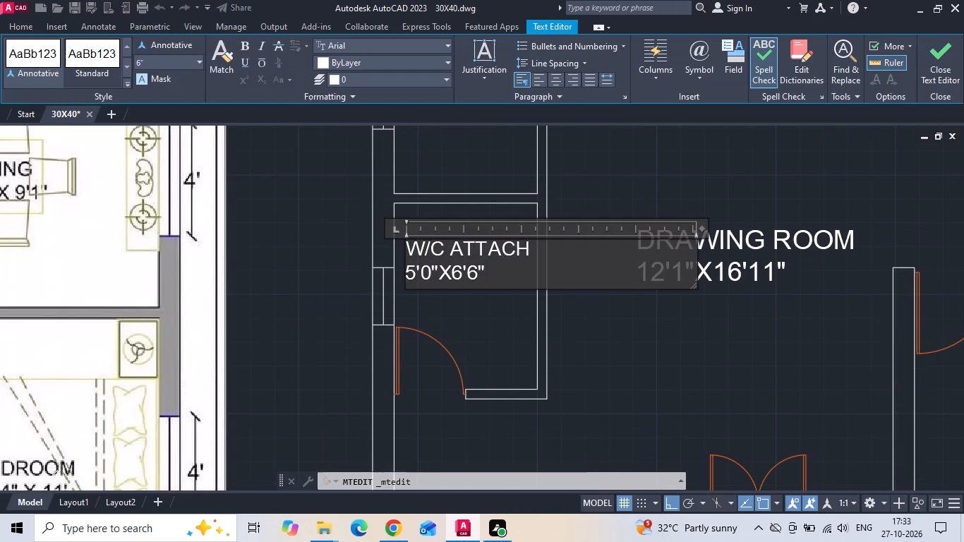
key(BackSpace)
key(BackSpace)
key(BackSpace)
key(BackSpace)
key(BackSpace)
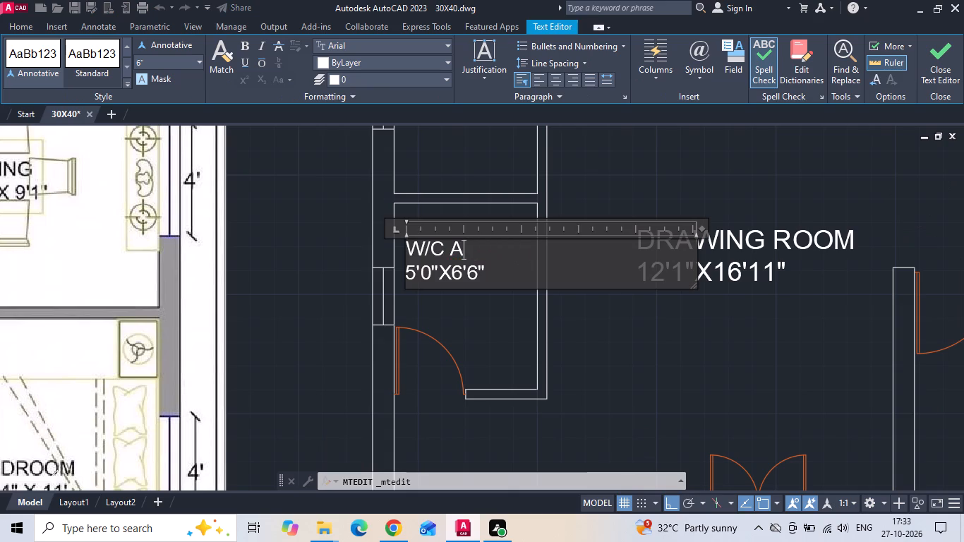
key(BackSpace)
text(COMMON)
scroll(526, 247, down, 2)
middle_drag(526, 253, 572, 256)
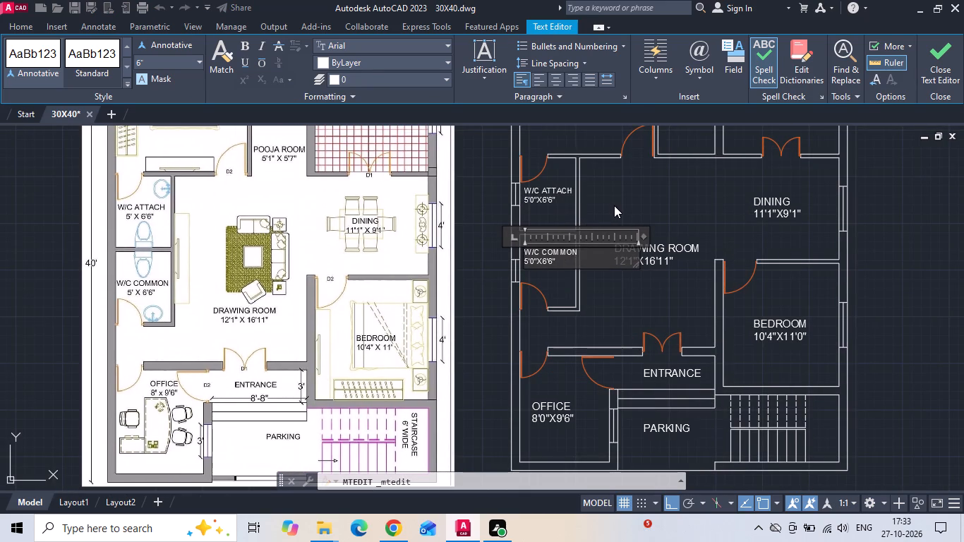
click(614, 205)
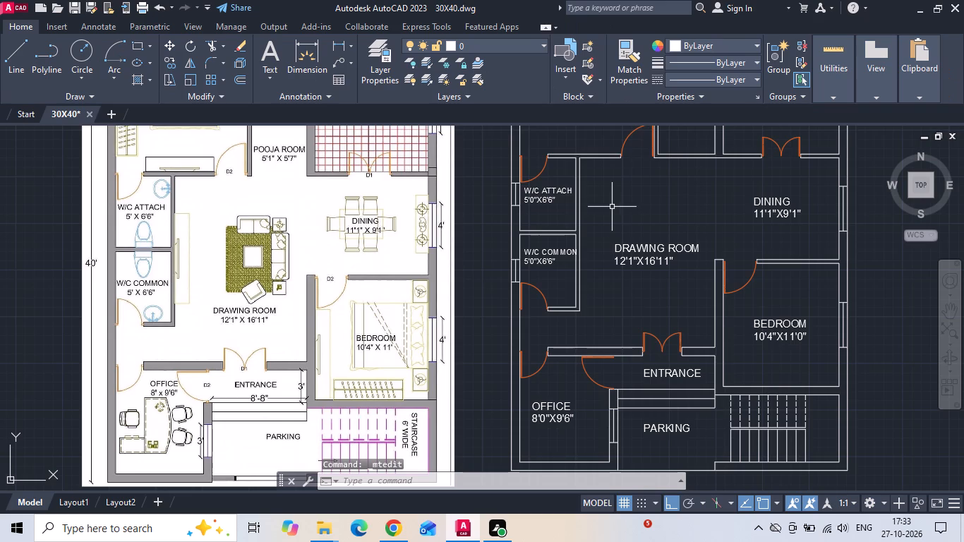
Move the W/C COMMON label horizontally about 3" to the left within the lower toilet.
scroll(559, 243, up, 3)
drag(554, 248, 531, 294)
click(518, 305)
right_click(515, 303)
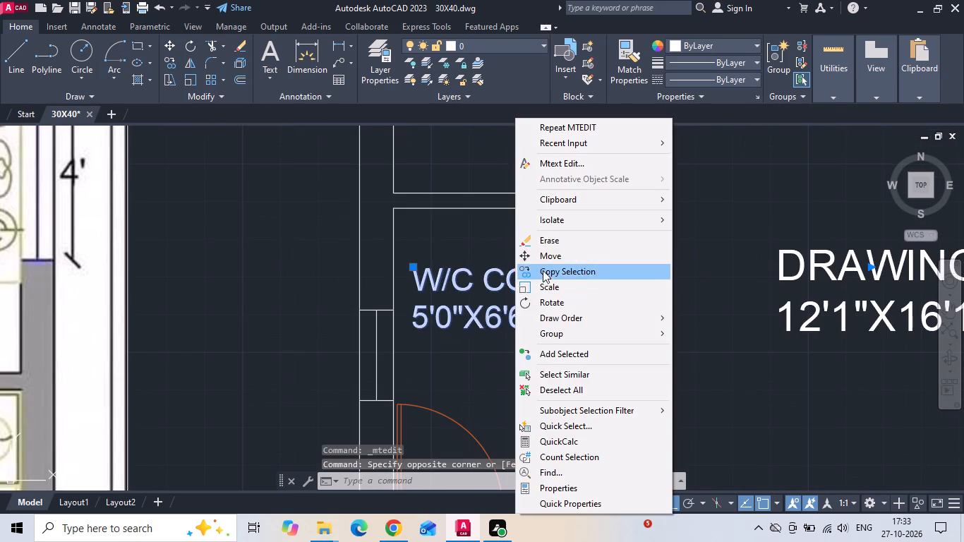
click(548, 259)
click(724, 219)
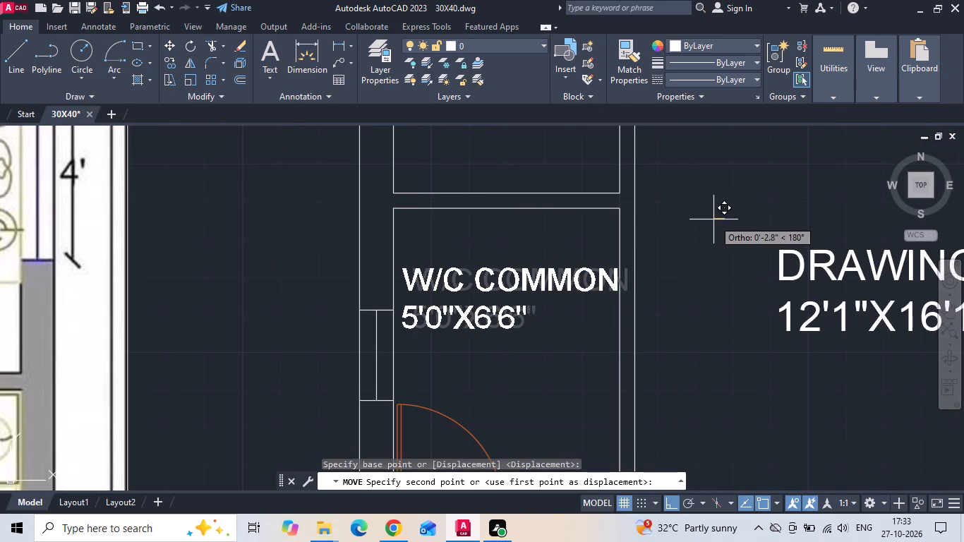
click(713, 219)
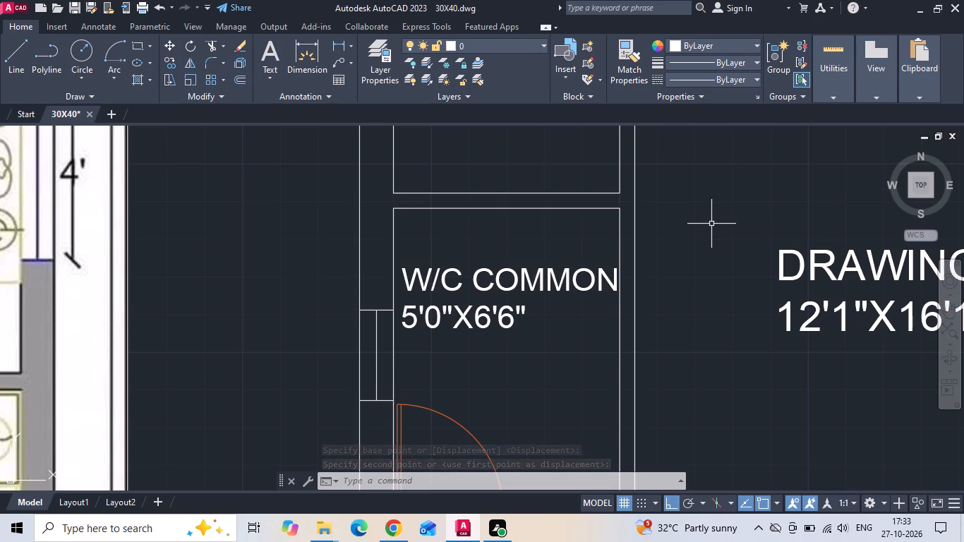
Copy the W/C COMMON label horizontally to the right into the drawing room, below the pooja room.
scroll(675, 312, down, 4)
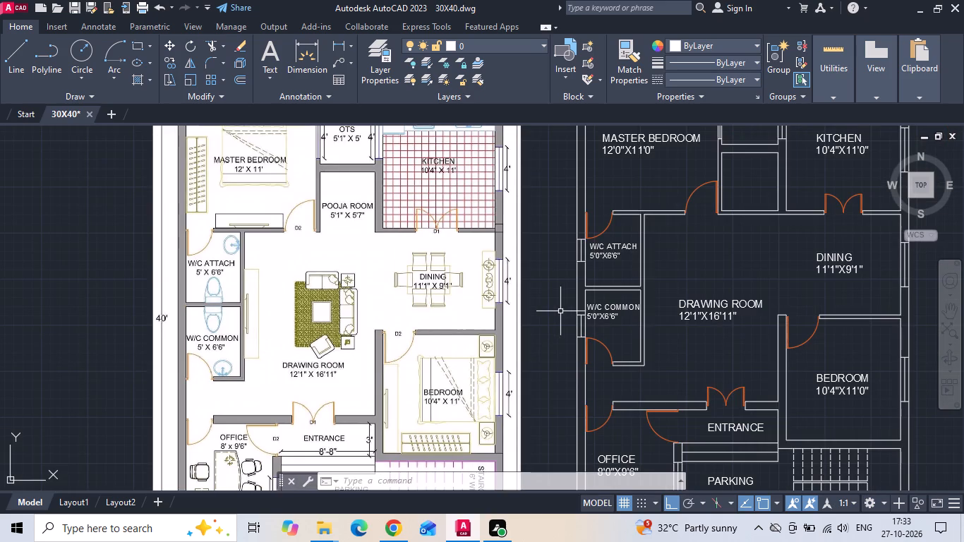
click(625, 308)
right_click(625, 308)
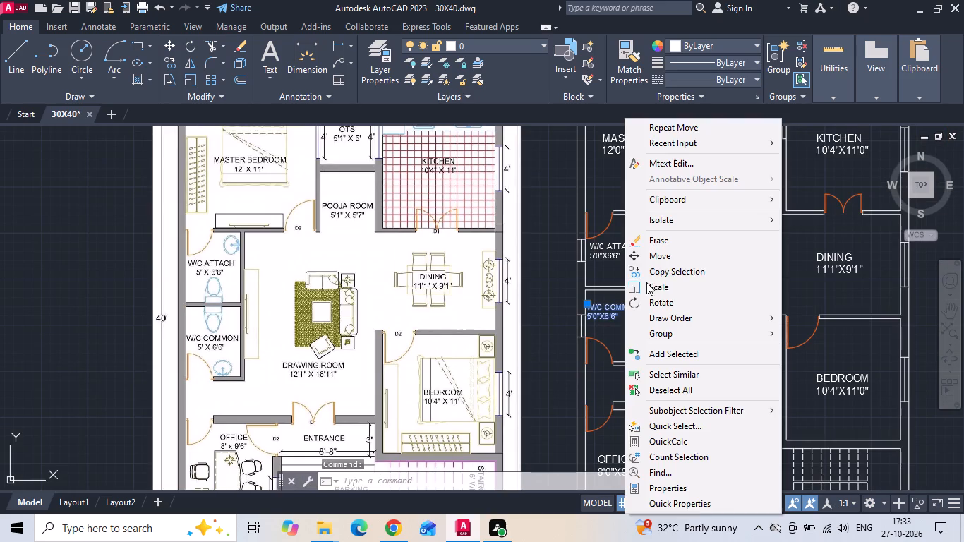
click(653, 272)
click(610, 331)
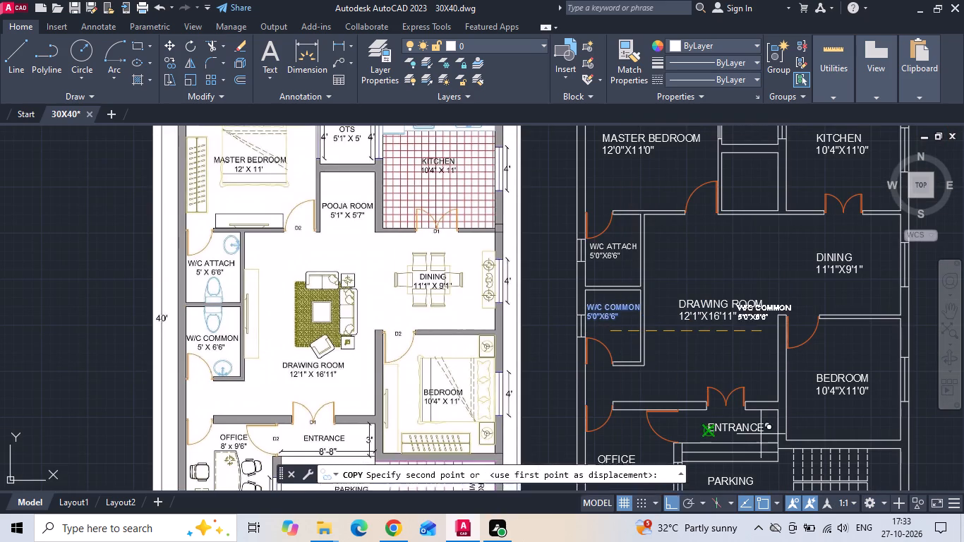
click(753, 319)
key(Escape)
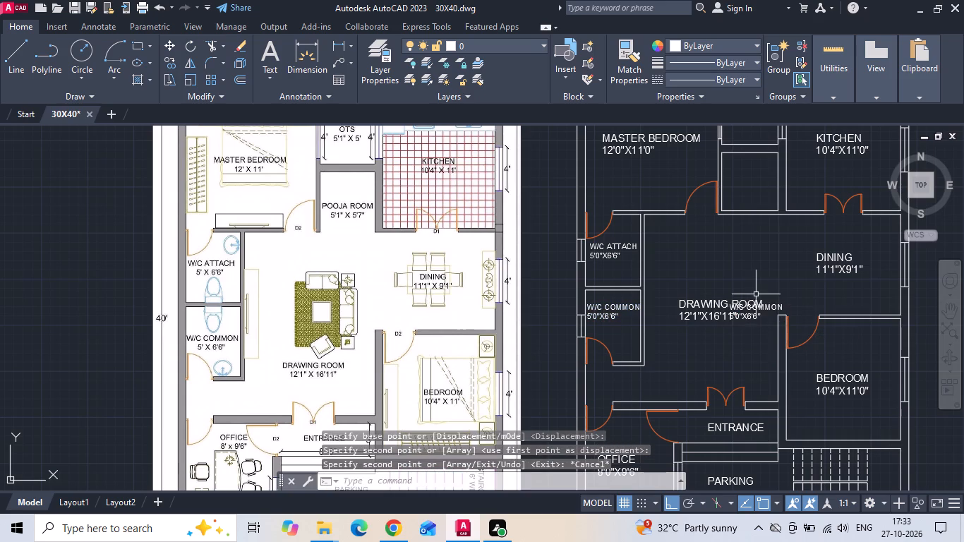
Move the copied W/C COMMON label about 12'1" straight up into the pooja room between the master bedroom and kitchen.
click(775, 311)
right_click(775, 311)
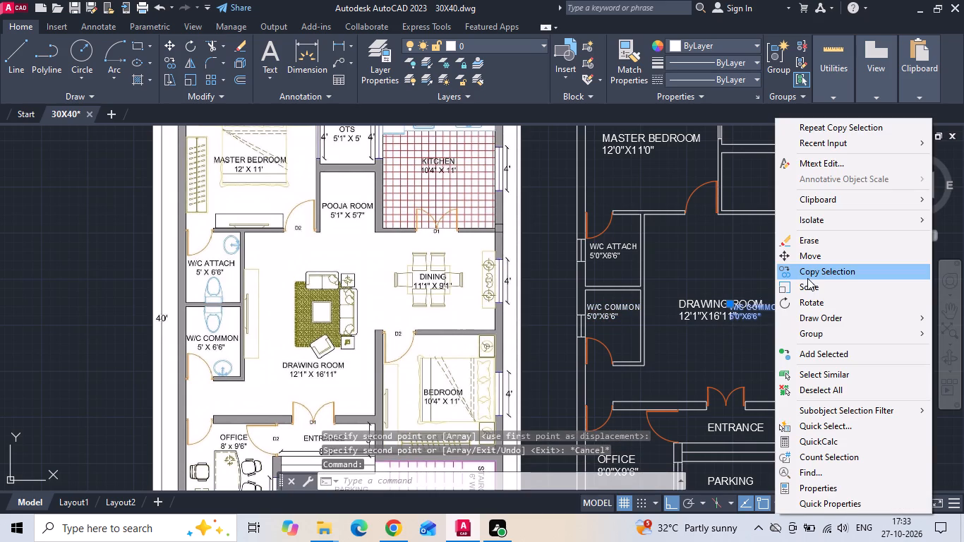
click(809, 262)
drag(788, 311, 783, 292)
middle_drag(759, 169, 495, 316)
scroll(499, 327, up, 2)
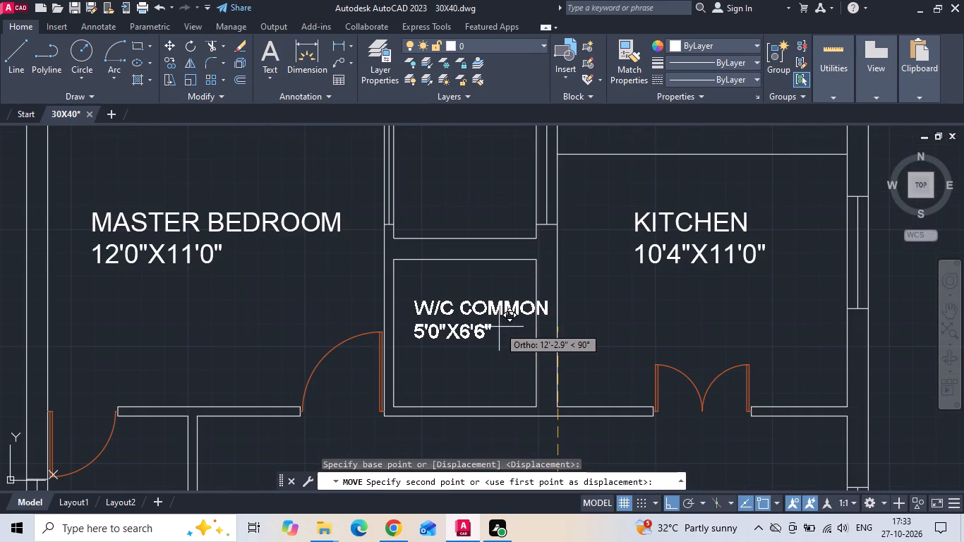
click(488, 330)
key(Escape)
Change the room name of the copied W/C COMMON label between the master bedroom and kitchen to POOJA ROOM.
double_click(513, 315)
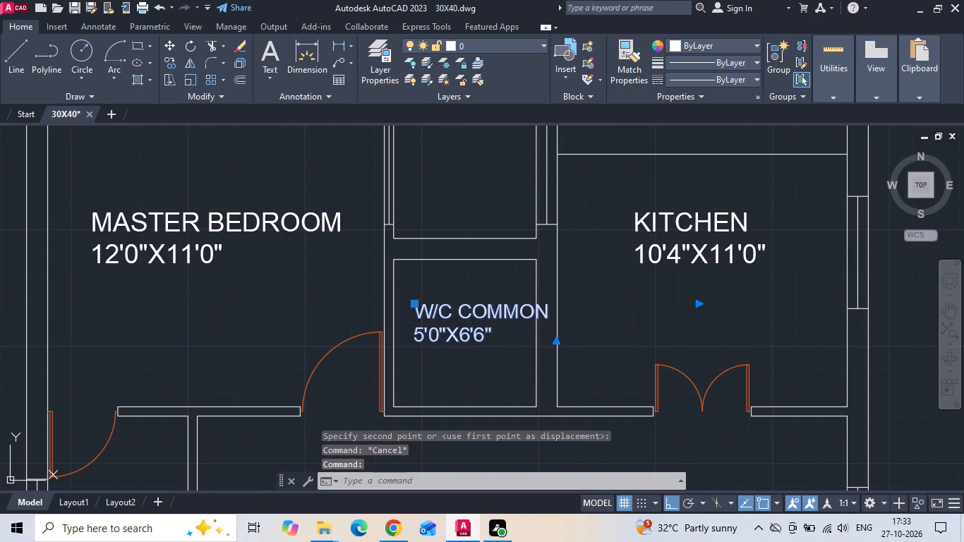
scroll(549, 312, up, 1)
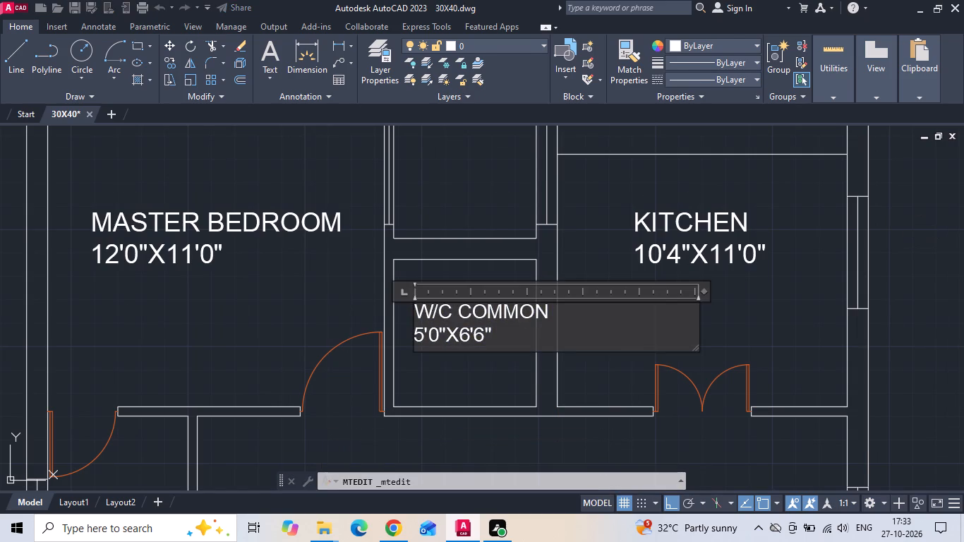
middle_drag(550, 312, 641, 311)
drag(642, 311, 402, 311)
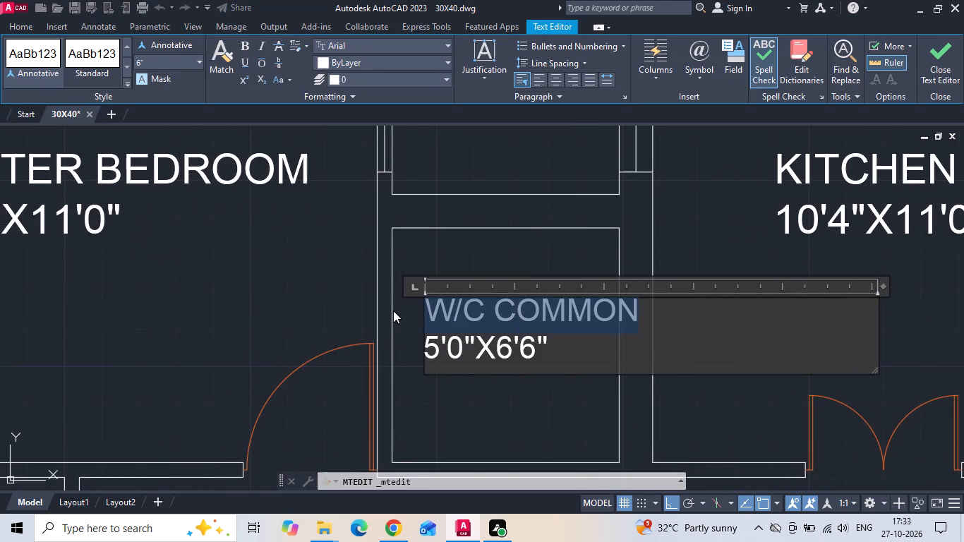
key(BackSpace)
scroll(399, 312, down, 3)
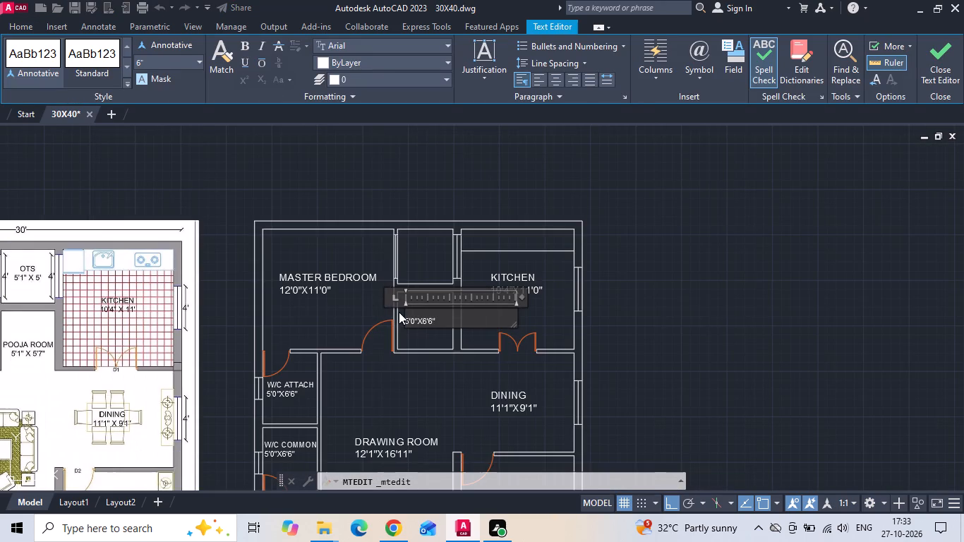
text(POOJA ROOM)
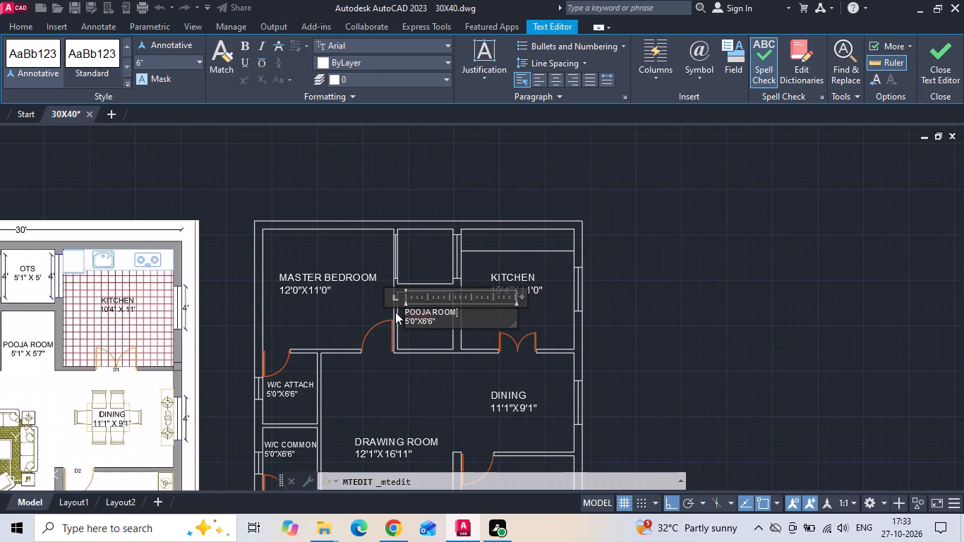
Change the size line of the POOJA ROOM label to 5'1"X5'7", matching the reference plan.
middle_drag(398, 313, 514, 316)
scroll(486, 351, up, 1)
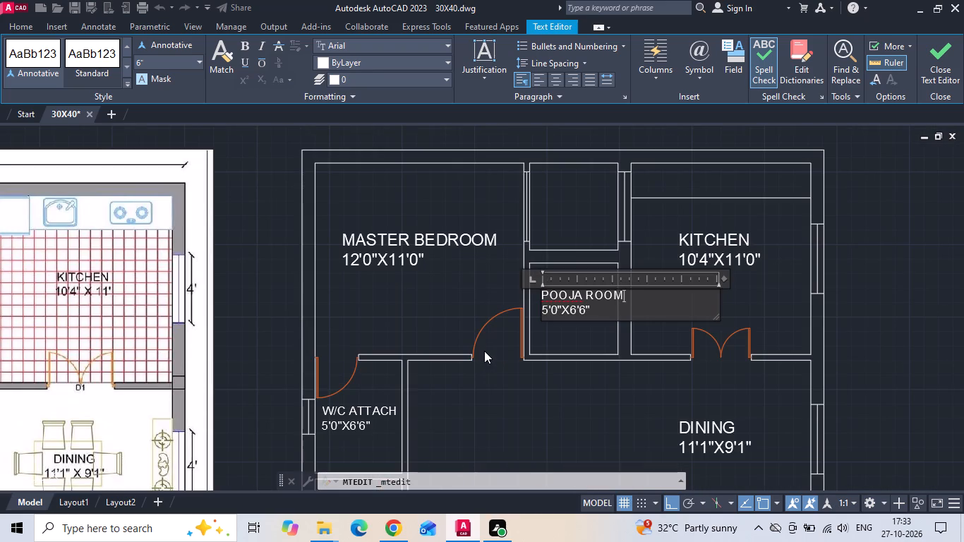
middle_drag(542, 325, 685, 329)
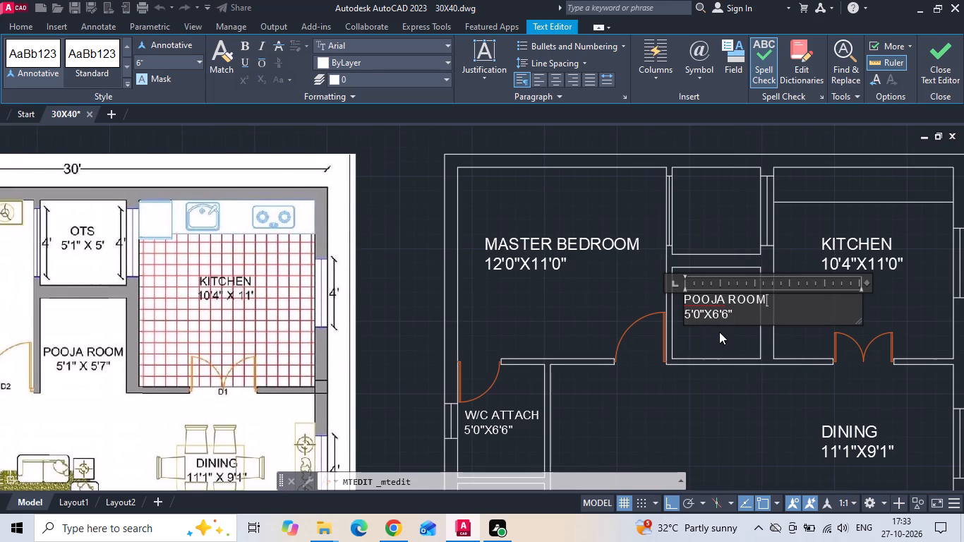
click(700, 308)
key(BackSpace)
key(1)
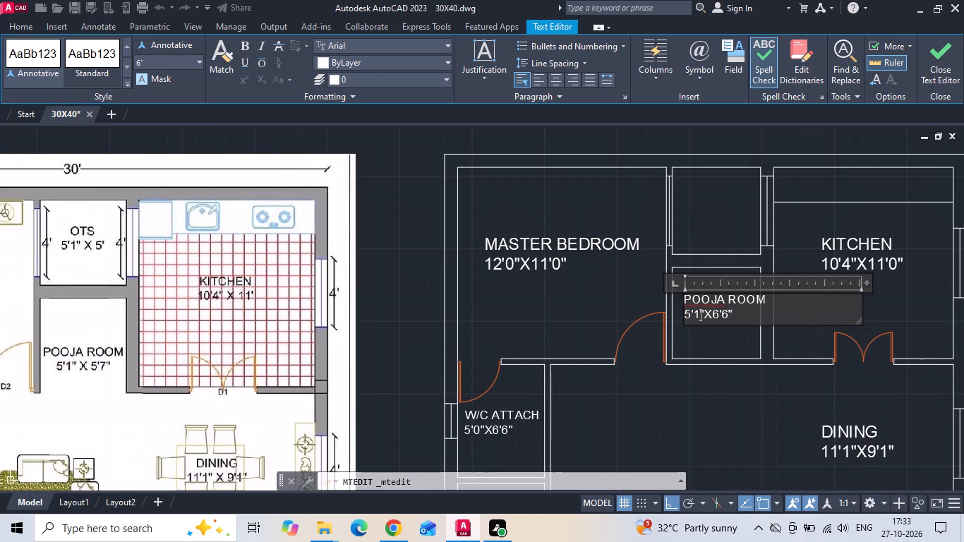
click(718, 318)
key(BackSpace)
key(5)
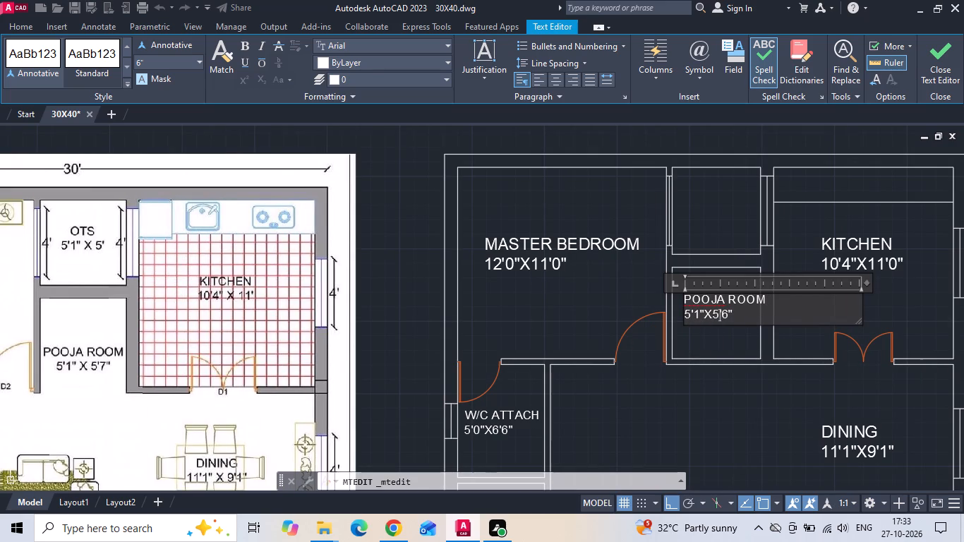
click(730, 318)
key(BackSpace)
key(7)
click(715, 341)
Move the POOJA ROOM label horizontally slightly to the left so it fits between the pooja room's side walls.
click(714, 310)
click(707, 292)
right_click(707, 292)
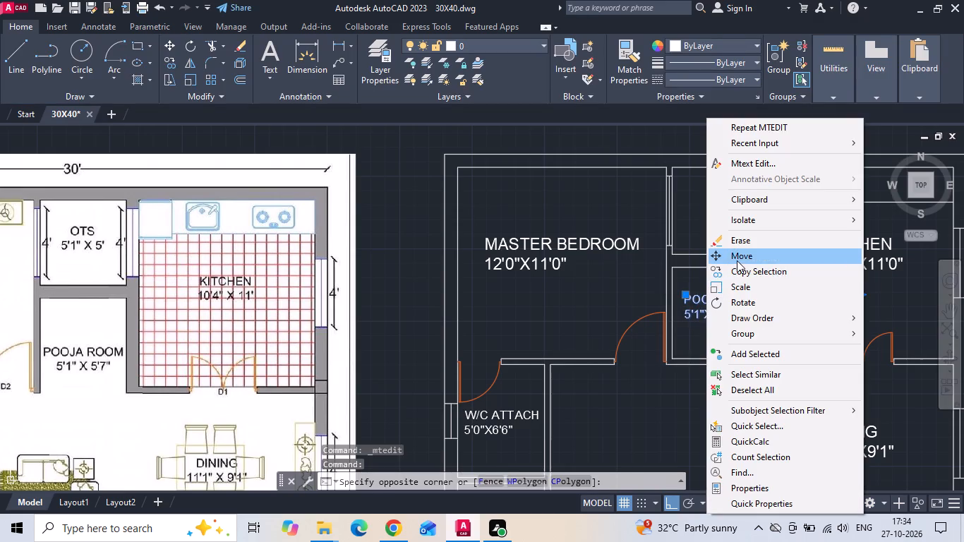
click(737, 260)
scroll(809, 315, up, 2)
drag(813, 302, 807, 300)
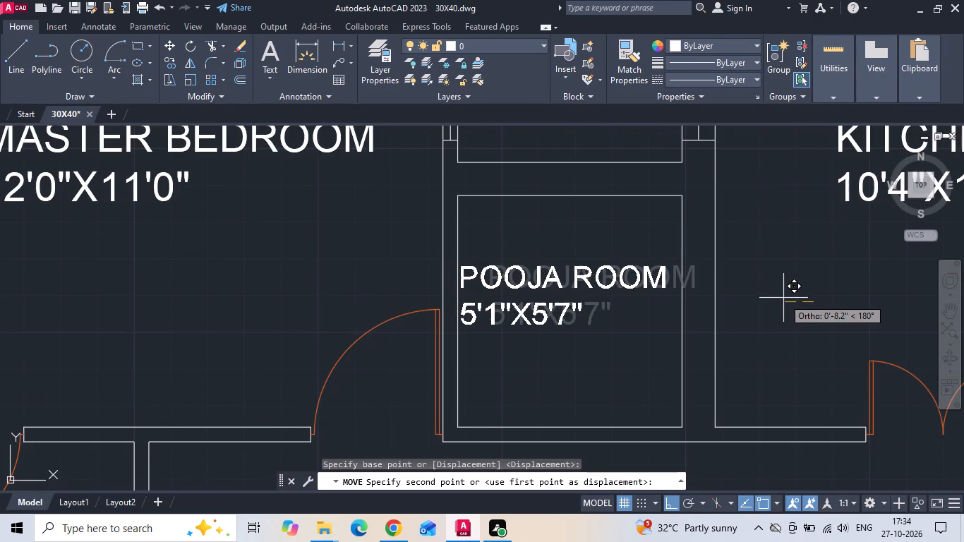
click(791, 296)
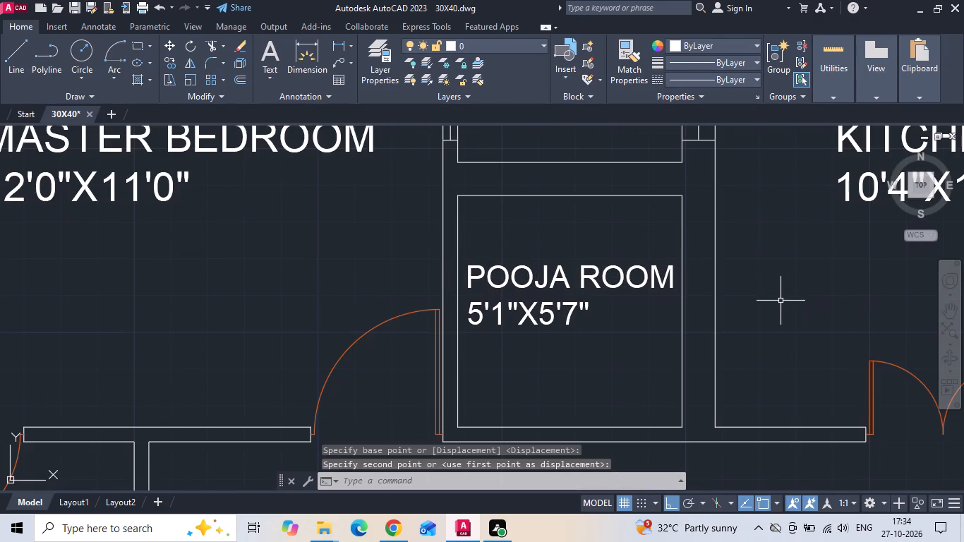
Extend the pooja room's two inner side wall lines down to the outer line of its lower wall.
key(e)
key(x)
key(space)
click(450, 384)
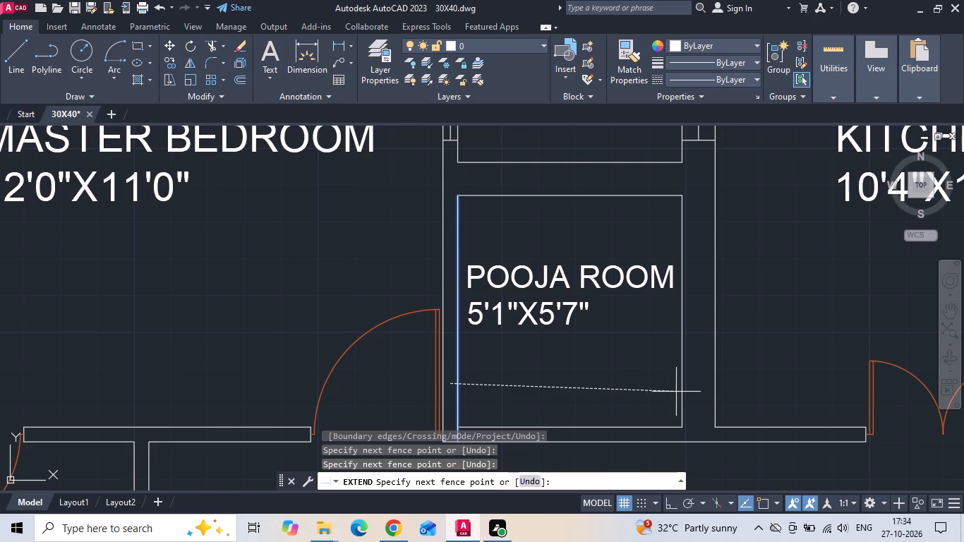
click(687, 402)
middle_drag(630, 393, 608, 340)
key(Escape)
Trim both lower wall lines between the pooja room's side walls to open it to the drawing room.
text(TR)
key(space)
drag(600, 340, 579, 423)
scroll(579, 335, down, 2)
middle_click(564, 367)
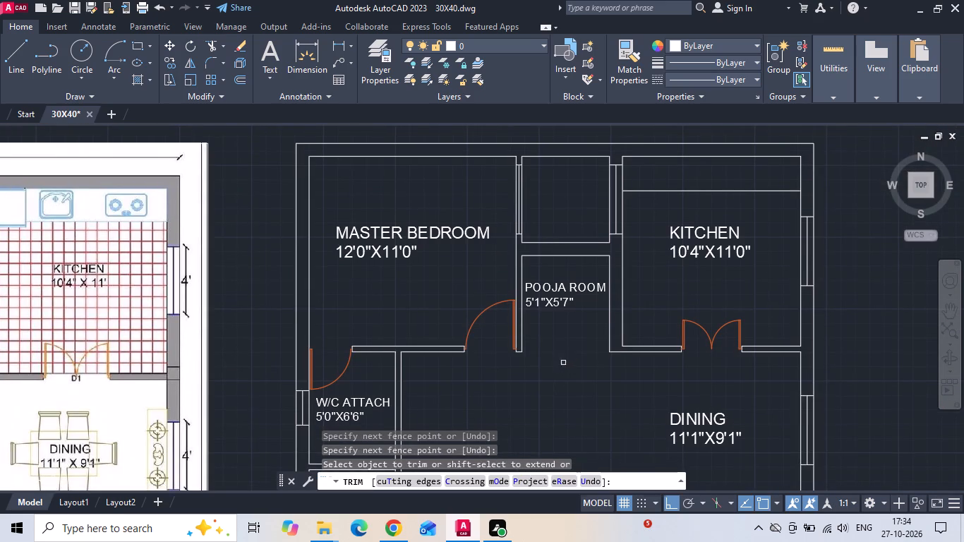
key(Escape)
Indent the size line of the POOJA ROOM label by four spaces to centre it under the room name.
scroll(659, 282, down, 1)
scroll(609, 301, up, 2)
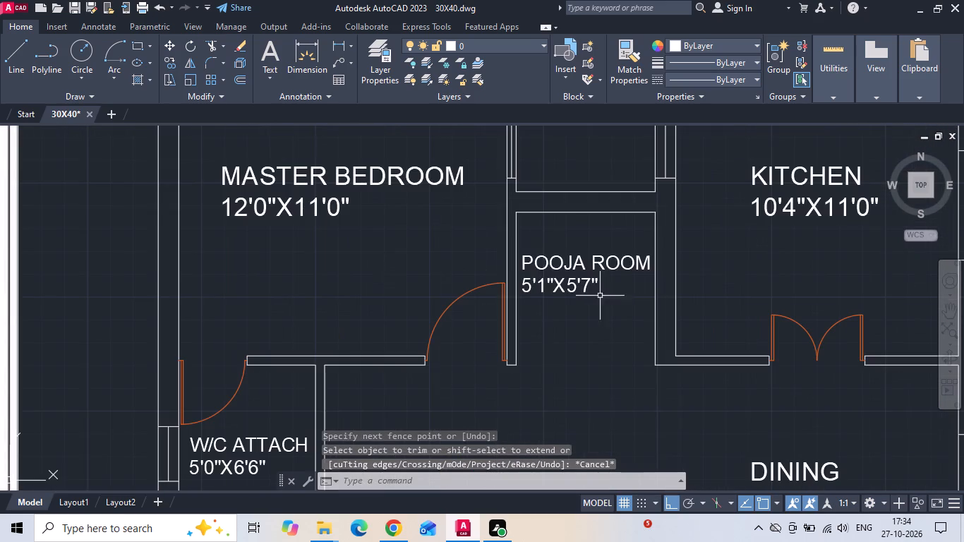
double_click(523, 259)
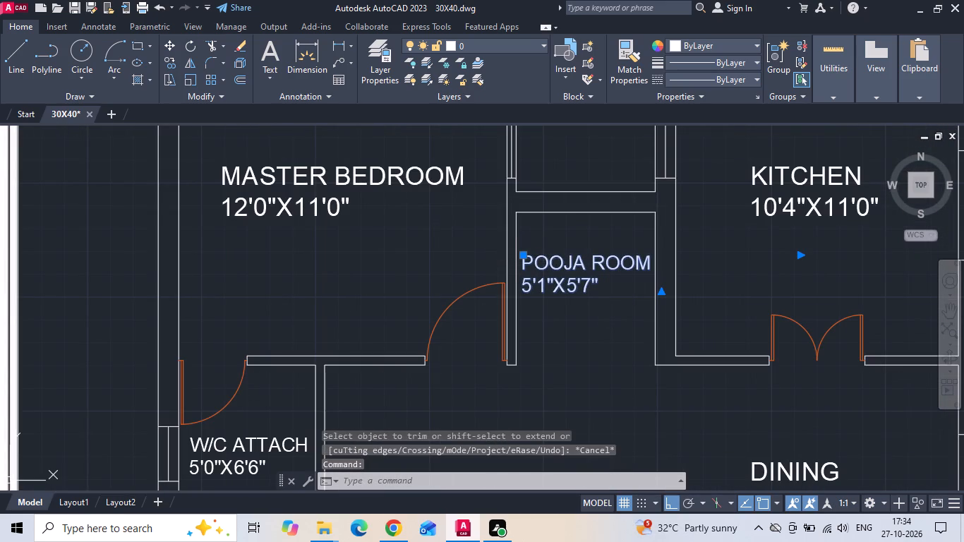
click(524, 287)
key(space)
key(space)
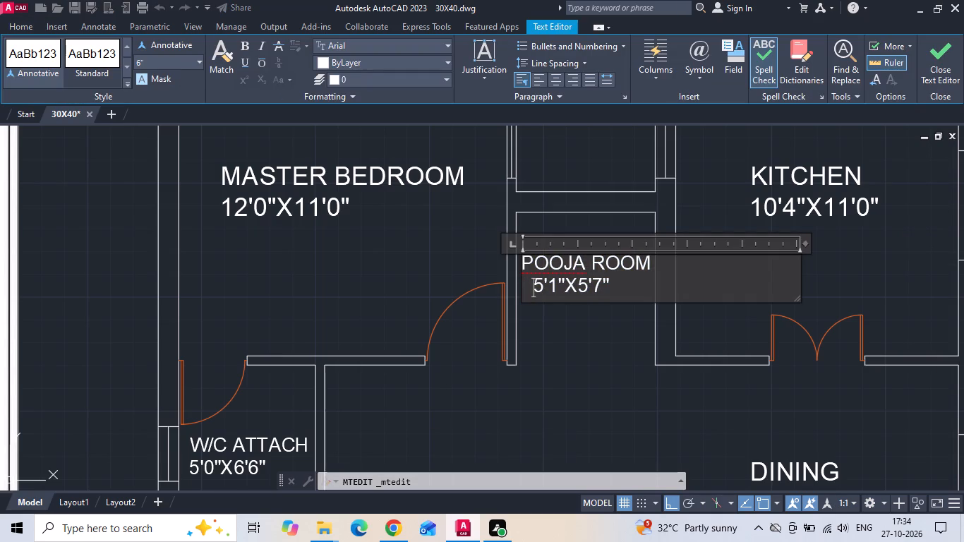
key(space)
key(space)
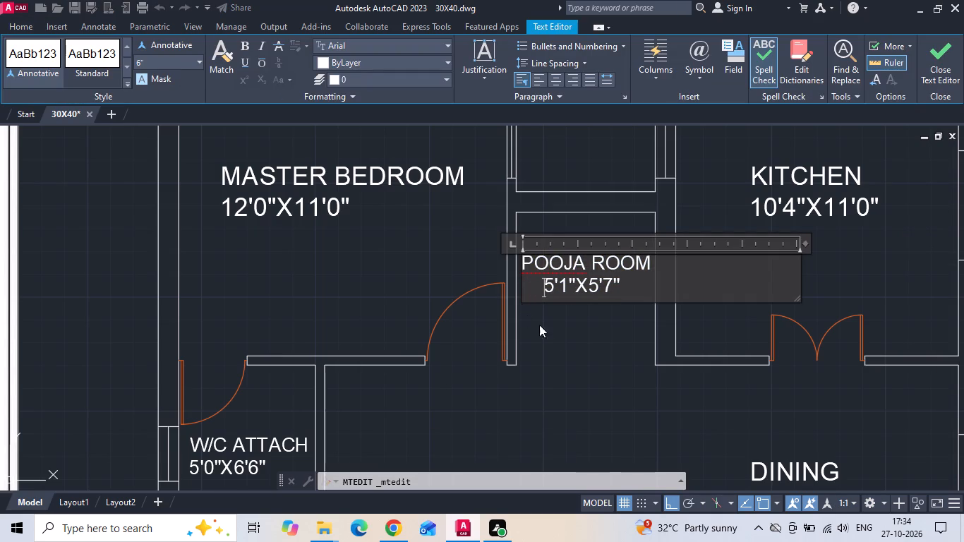
click(580, 349)
Indent the size line of the MASTER BEDROOM label by seven spaces to centre it under the room name.
scroll(491, 287, down, 1)
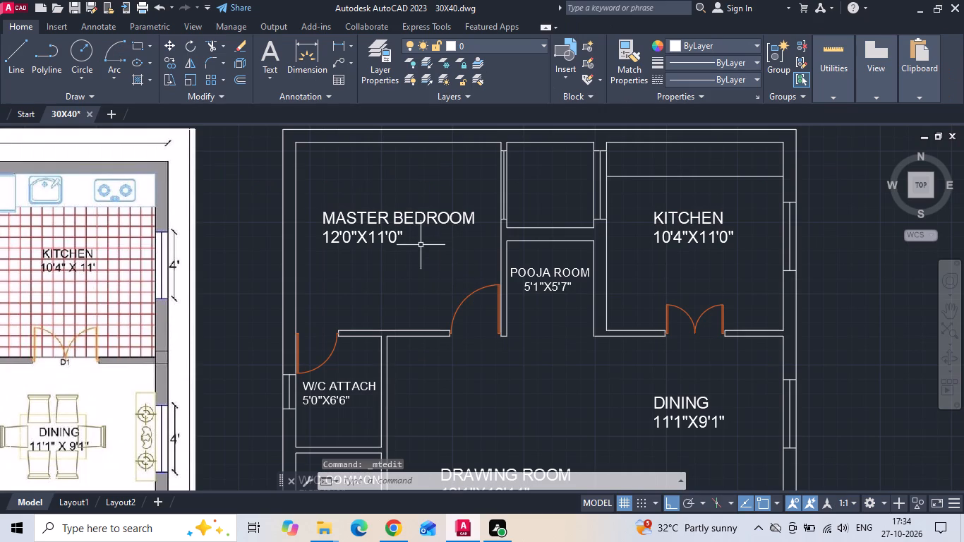
double_click(397, 227)
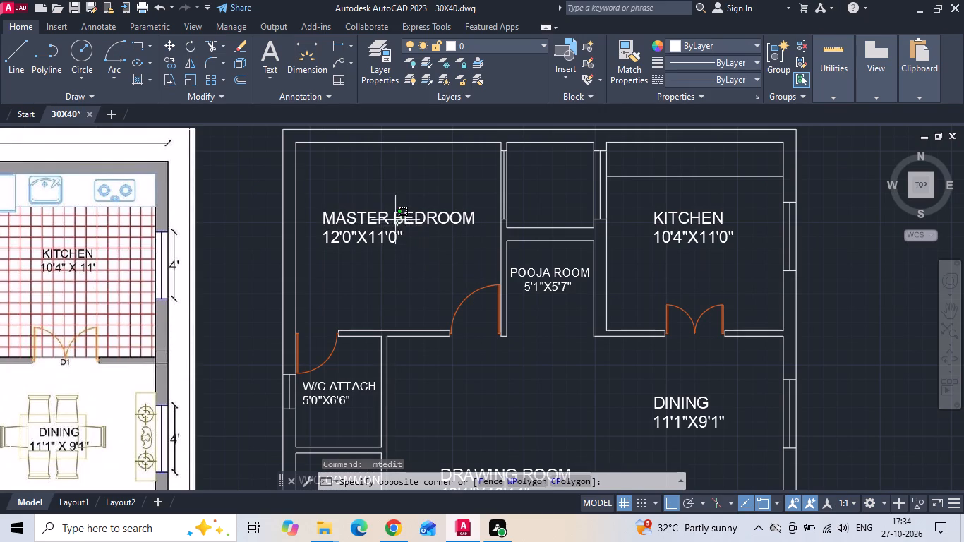
click(395, 220)
double_click(395, 220)
key(ctrl+a)
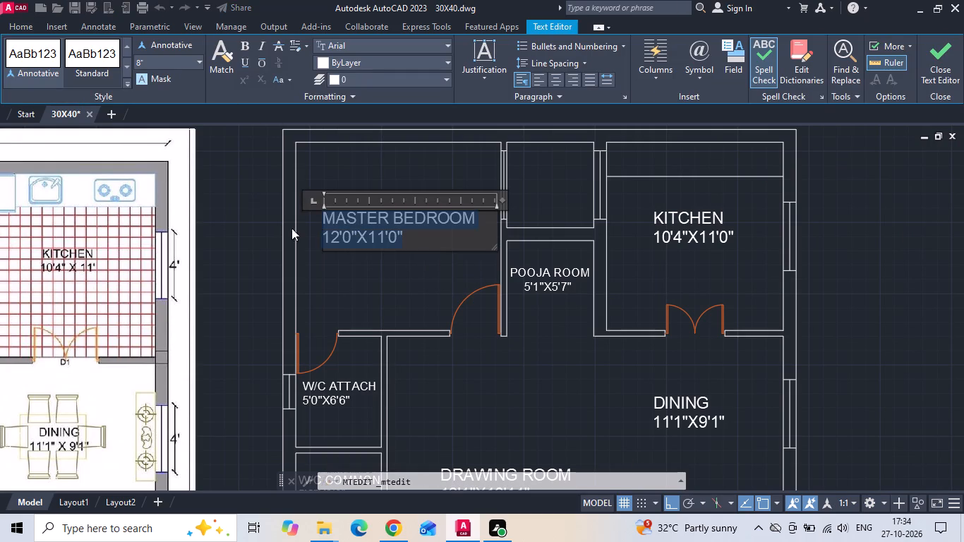
click(325, 235)
key(space)
key(space)
key(space)
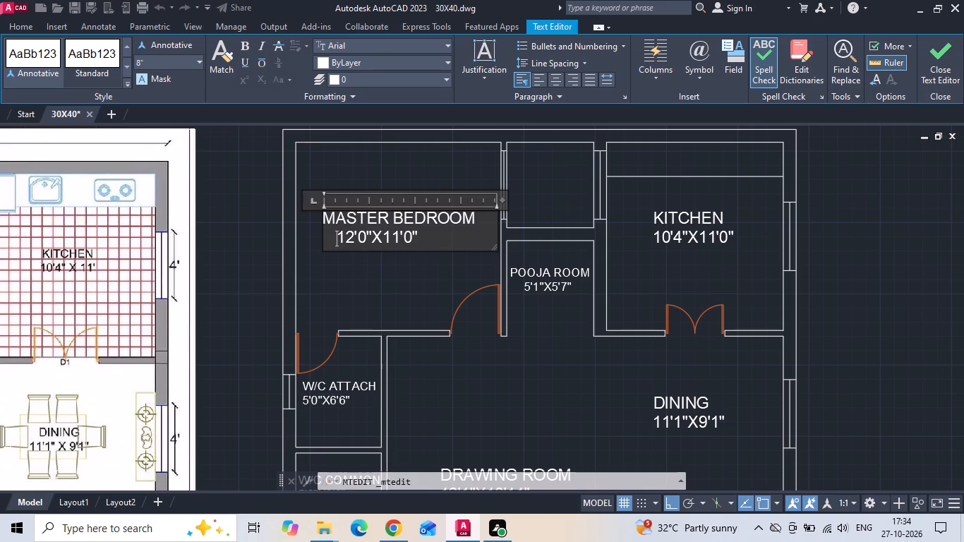
key(space)
key(space)
key(space)
key(space)
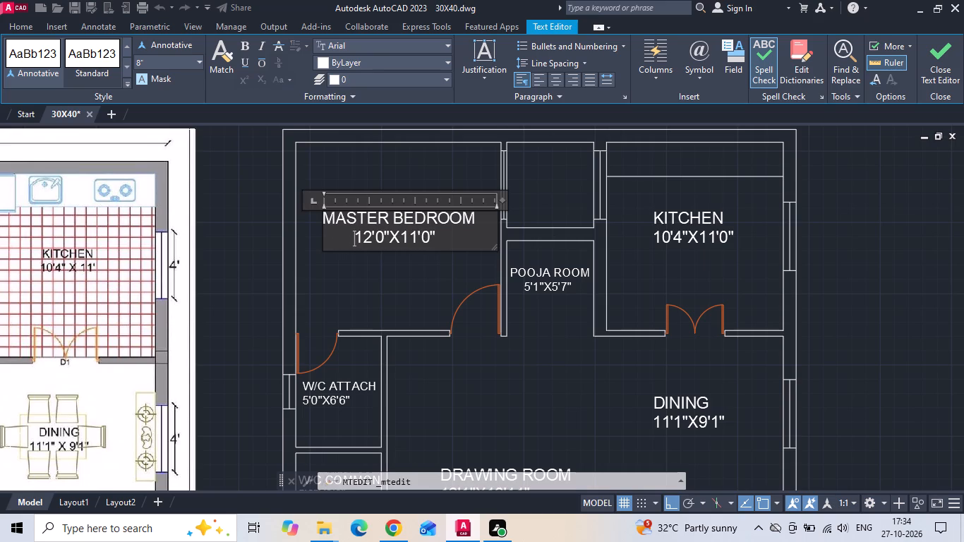
click(332, 275)
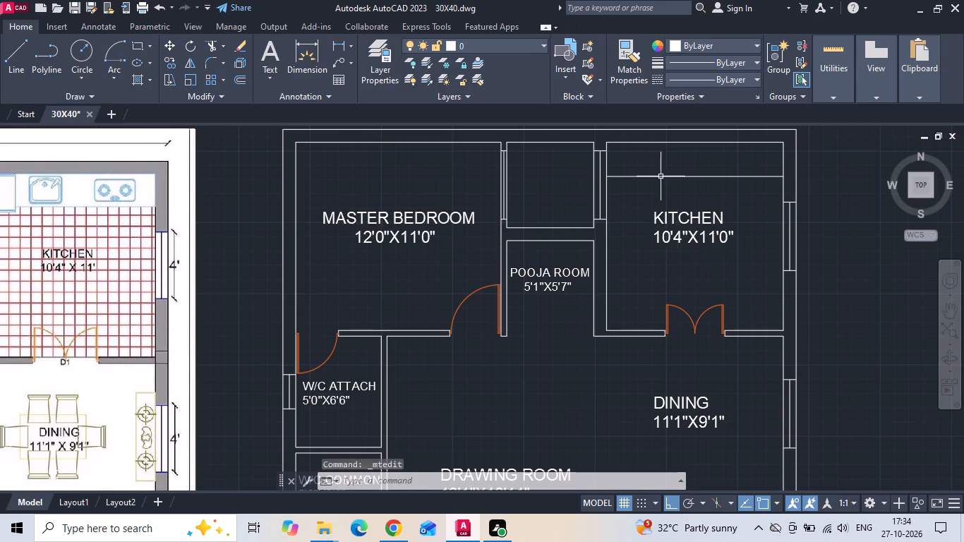
Indent the size line of the W/C ATTACH label by four spaces to centre it under the room name.
scroll(631, 163, down, 1)
middle_drag(548, 326, 540, 301)
scroll(402, 288, up, 2)
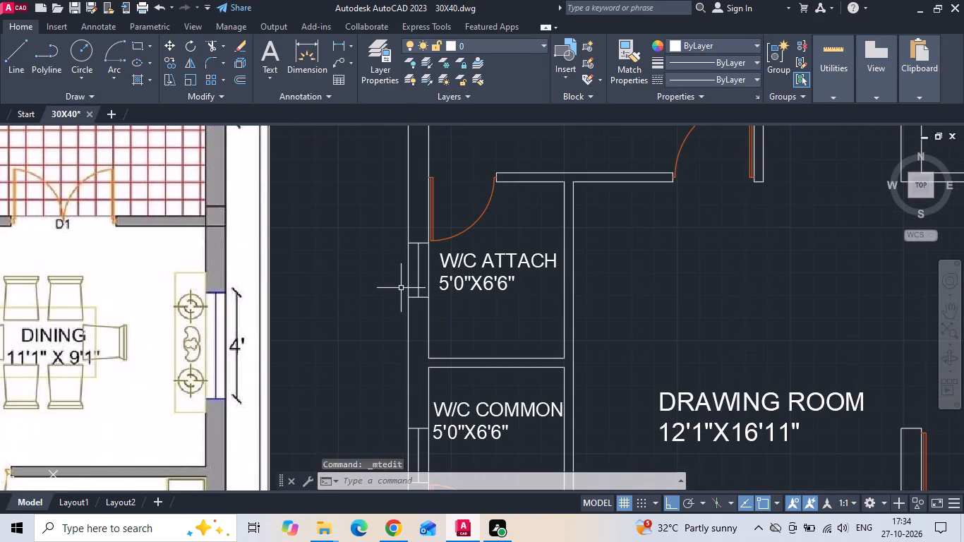
double_click(442, 259)
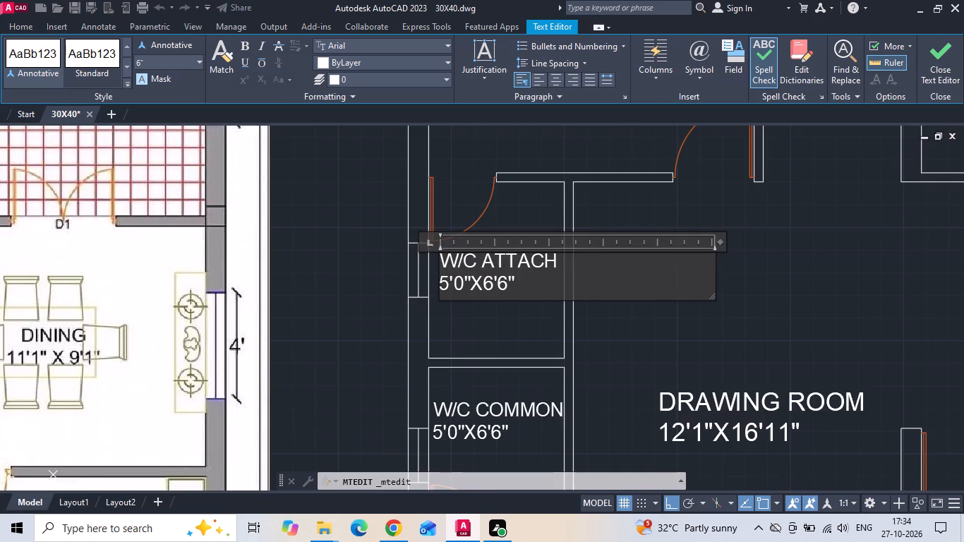
scroll(442, 271, up, 1)
click(442, 282)
key(space)
key(space)
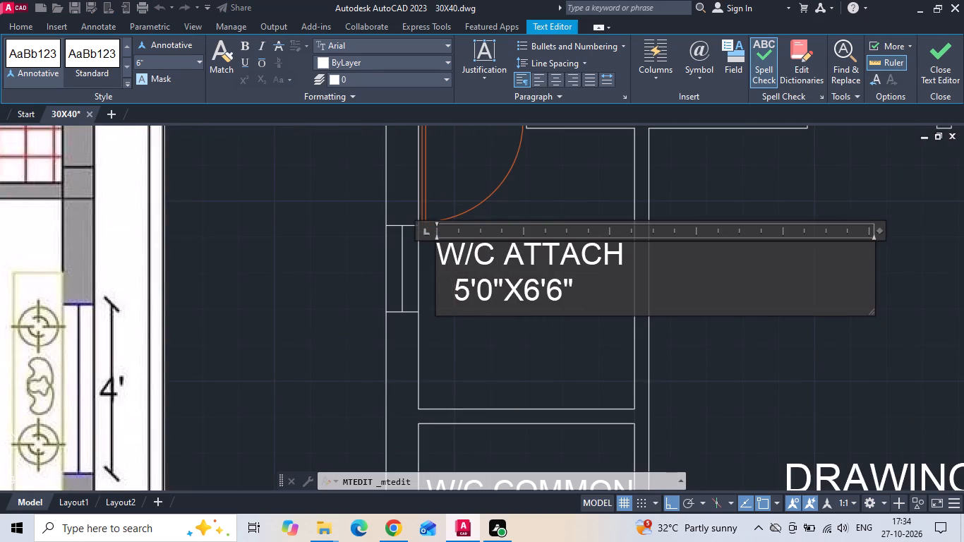
key(space)
key(space)
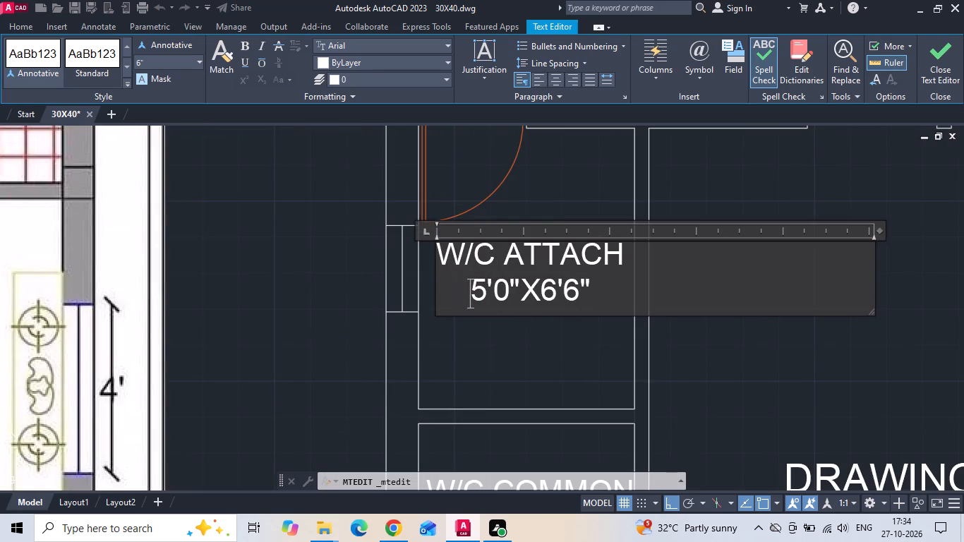
click(475, 347)
Indent the size line of the W/C COMMON label by four spaces to centre it under the room name.
scroll(478, 205, down, 3)
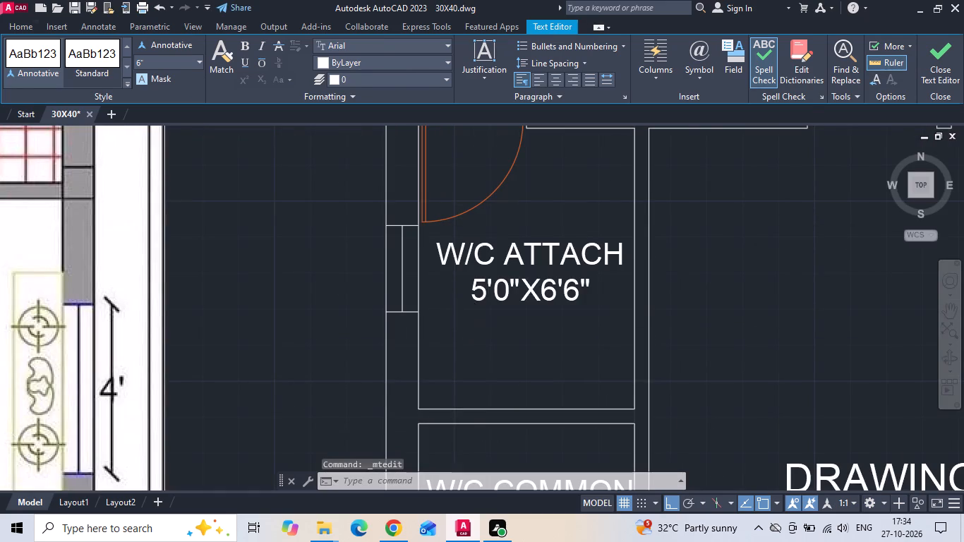
middle_drag(502, 342, 489, 223)
scroll(456, 272, up, 2)
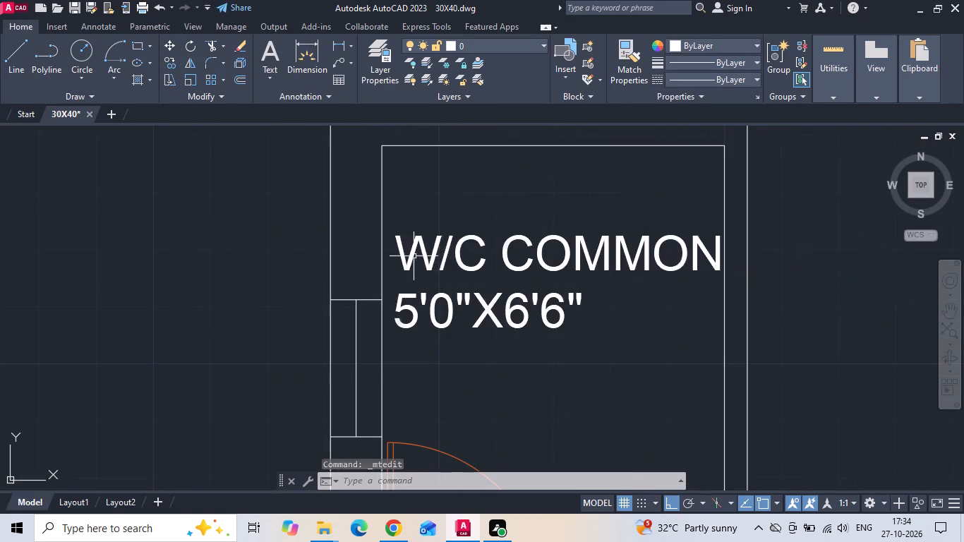
double_click(397, 241)
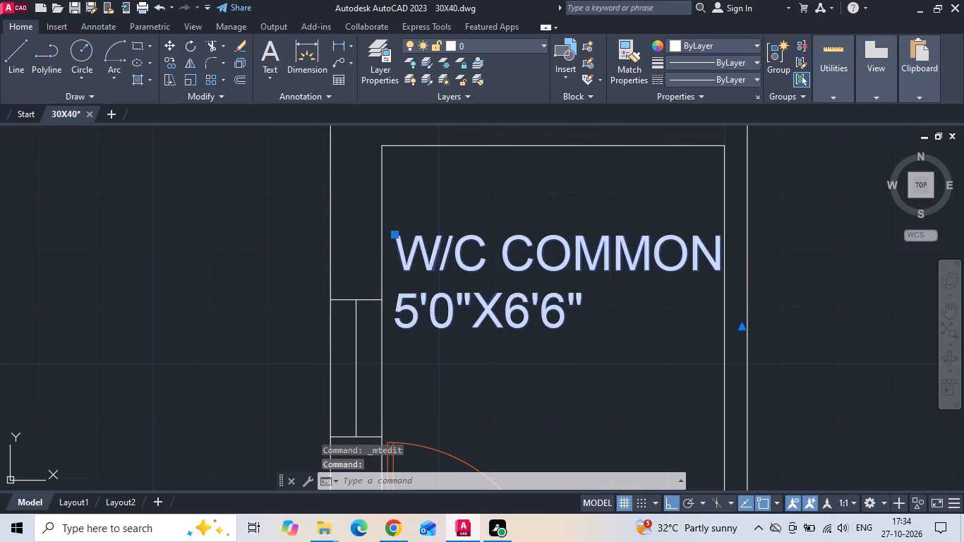
click(398, 312)
key(space)
key(space)
key(space)
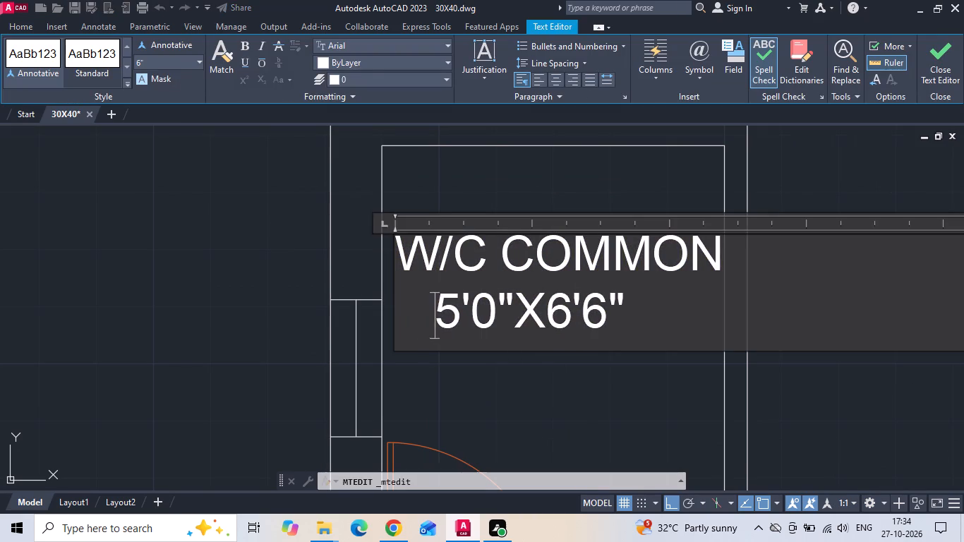
key(space)
click(470, 401)
scroll(423, 228, down, 3)
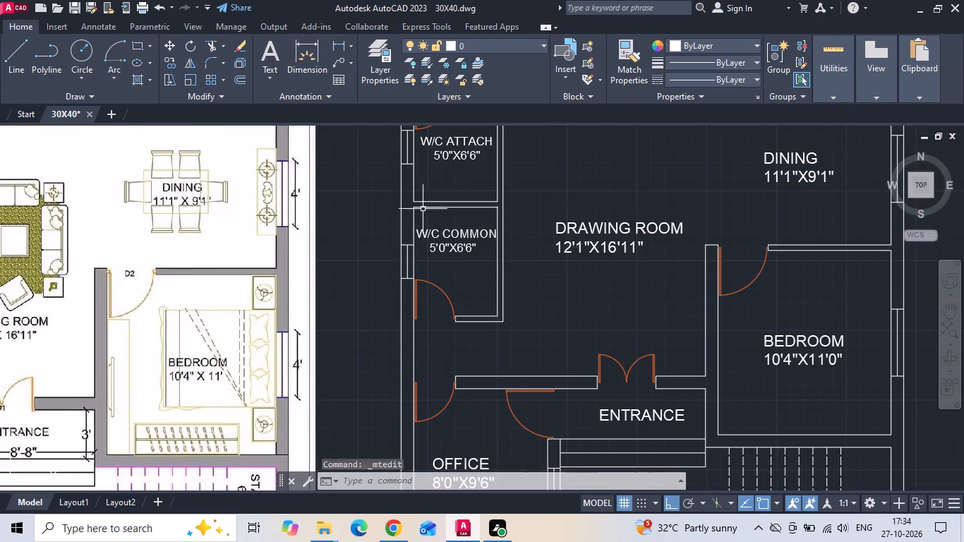
Indent the size line of the DRAWING ROOM label by four spaces to centre it under the room name.
scroll(423, 203, down, 1)
scroll(511, 229, up, 1)
double_click(505, 215)
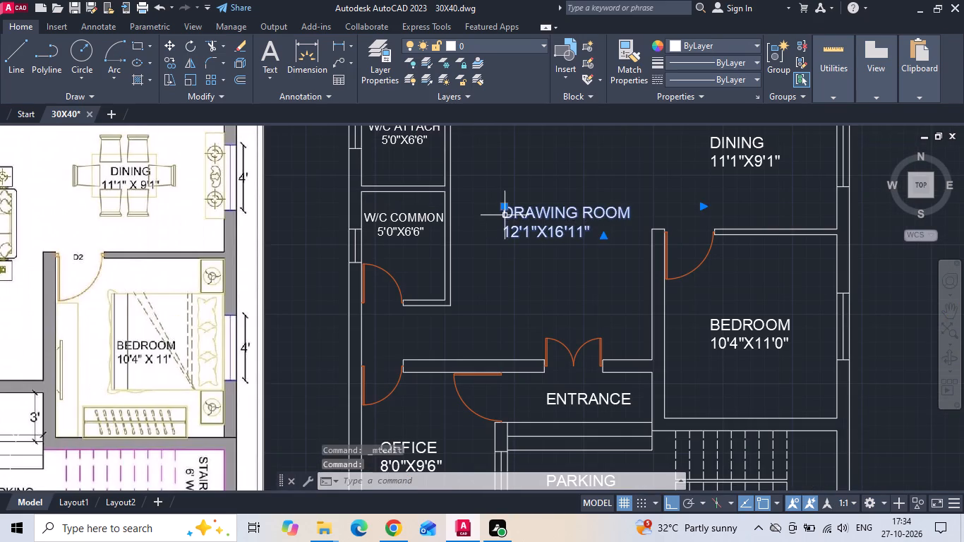
click(507, 231)
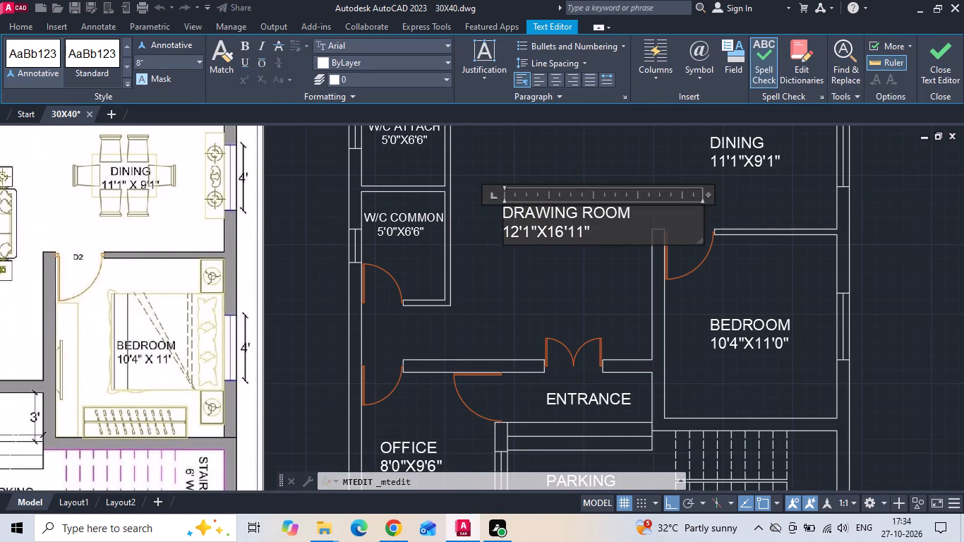
click(507, 227)
click(506, 231)
key(space)
key(space)
key(space)
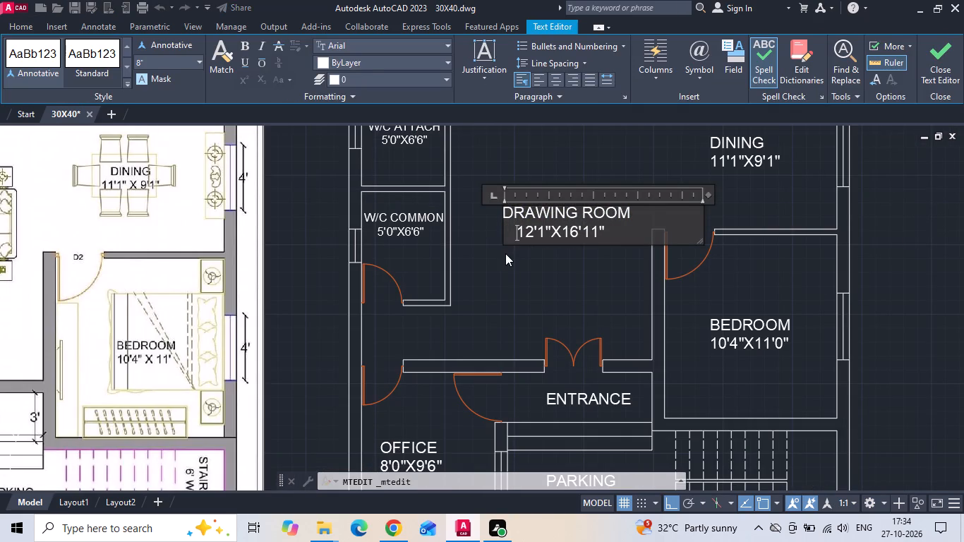
key(space)
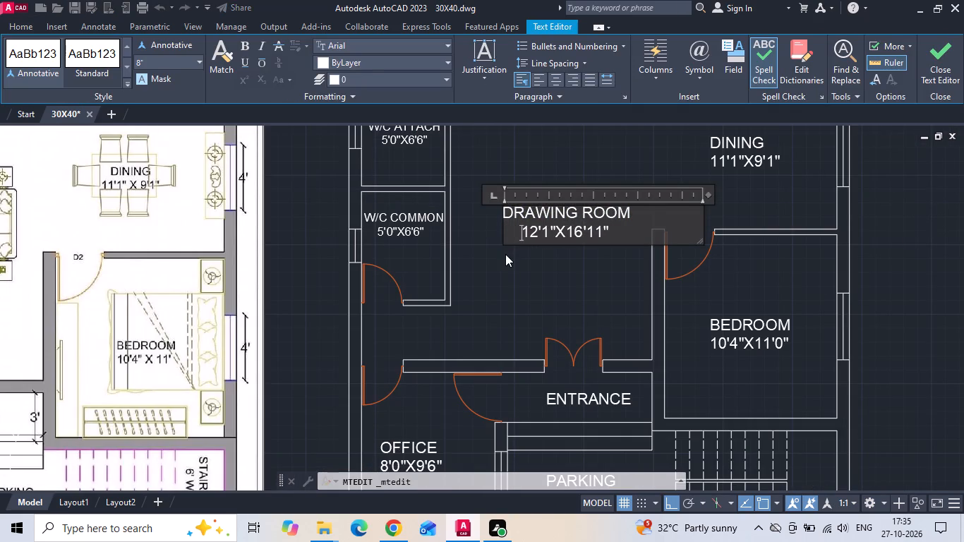
click(505, 254)
scroll(500, 188, down, 1)
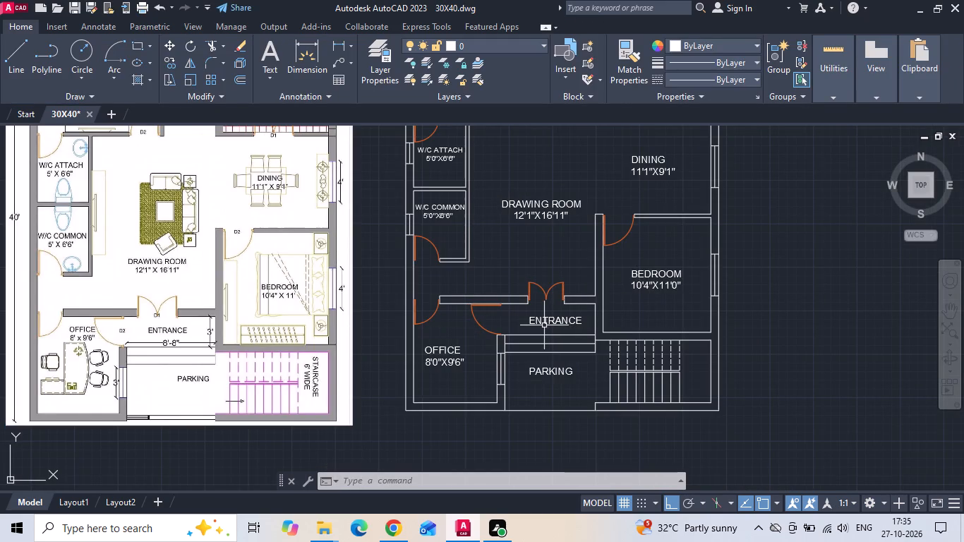
Save the drawing.
key(ctrl+s)
key(ctrl+s)
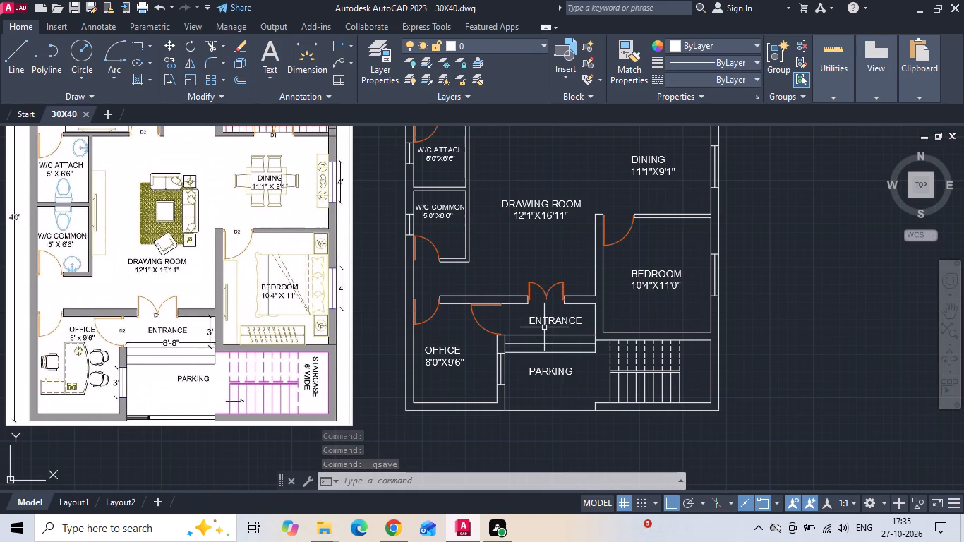
Copy the parking-side line of the wall between OFFICE and PARKING 3' horizontally into the parking area.
scroll(144, 431, up, 3)
scroll(277, 397, down, 1)
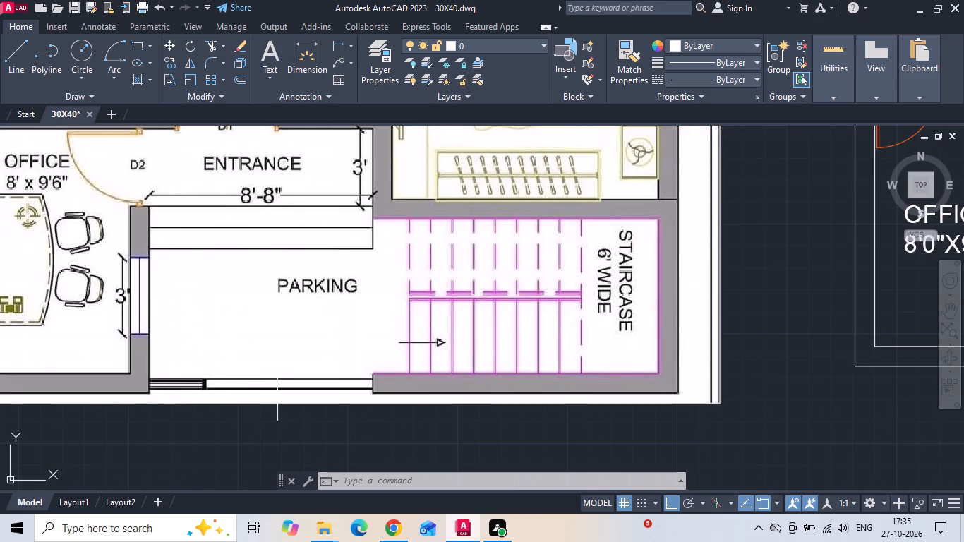
scroll(270, 316, down, 1)
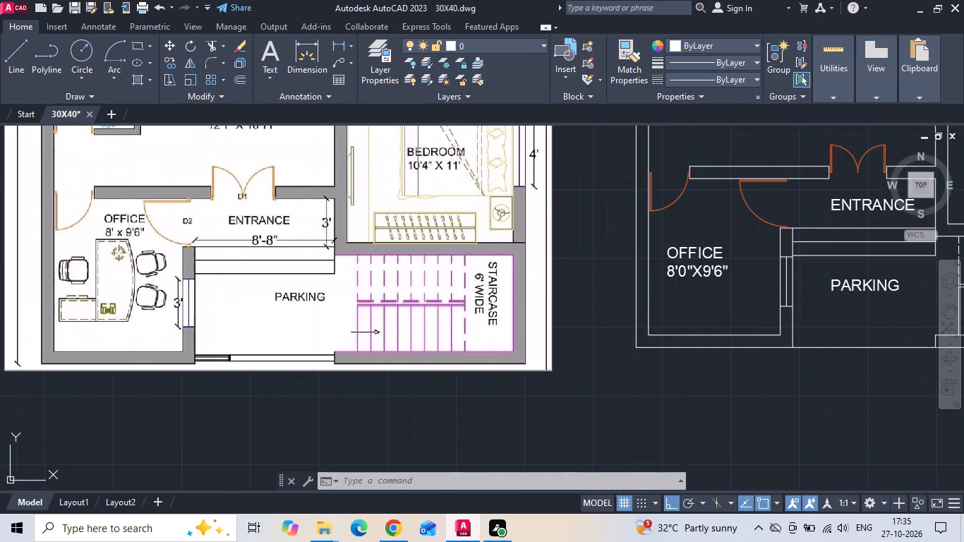
scroll(815, 335, up, 1)
middle_drag(764, 315, 680, 305)
middle_click(502, 325)
scroll(496, 326, down, 1)
scroll(615, 333, up, 1)
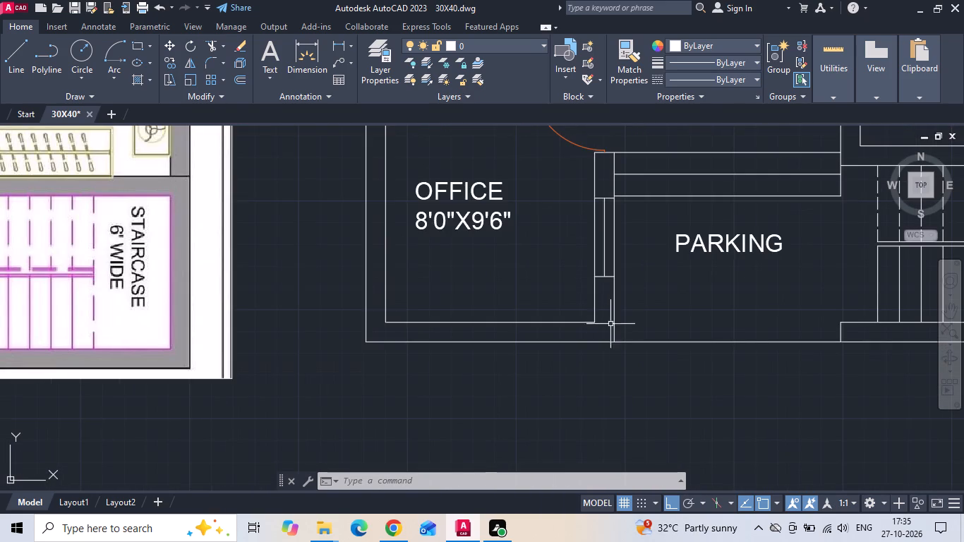
click(620, 315)
click(601, 315)
right_click(600, 313)
click(649, 278)
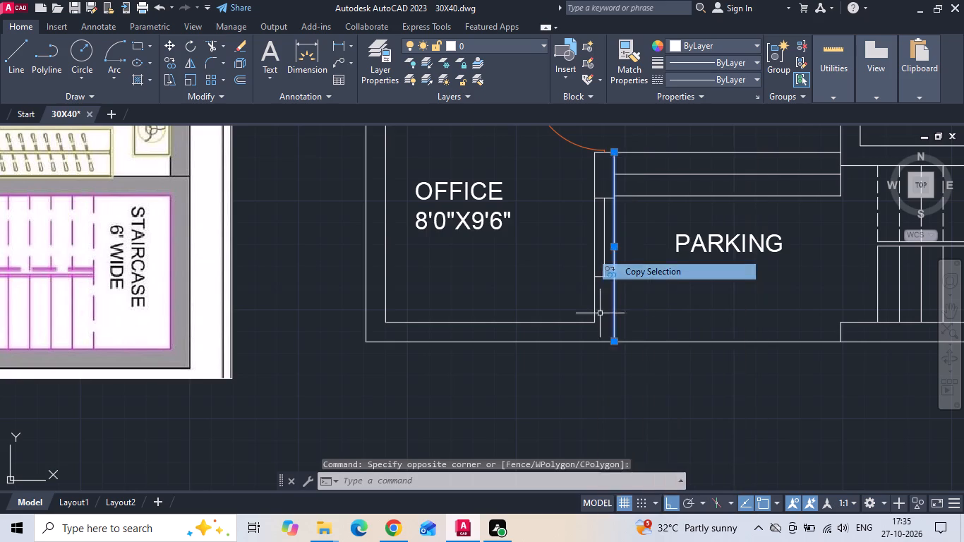
drag(646, 318, 671, 319)
key(3)
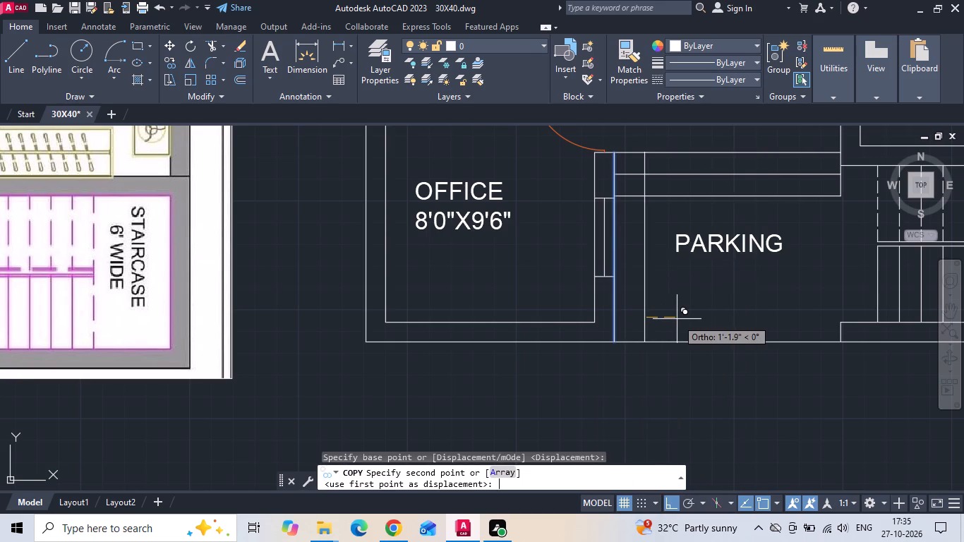
key(apostrophe)
key(Return)
scroll(665, 324, down, 1)
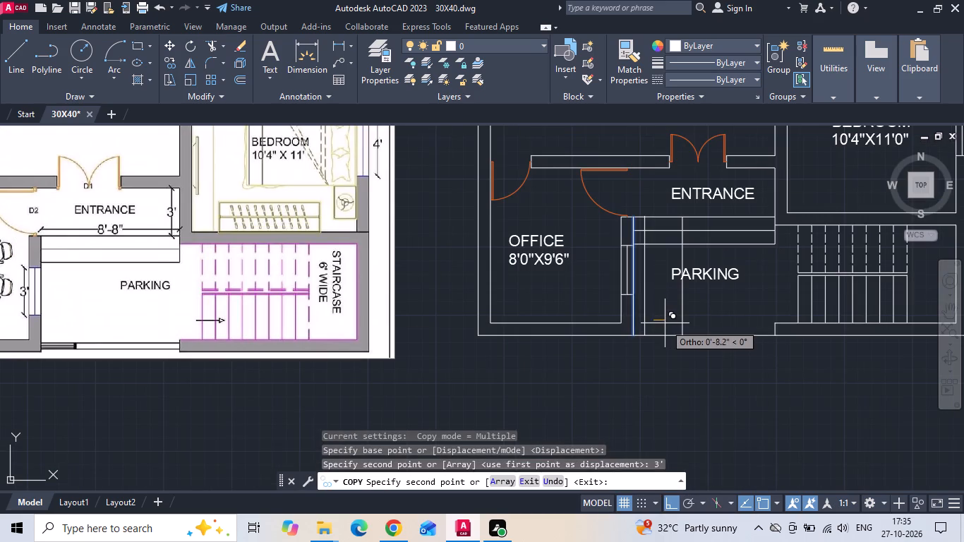
key(Escape)
Draw a horizontal line across the parking gate opening, from the midpoint of the staircase wall's end to the office wall.
middle_drag(771, 336, 756, 335)
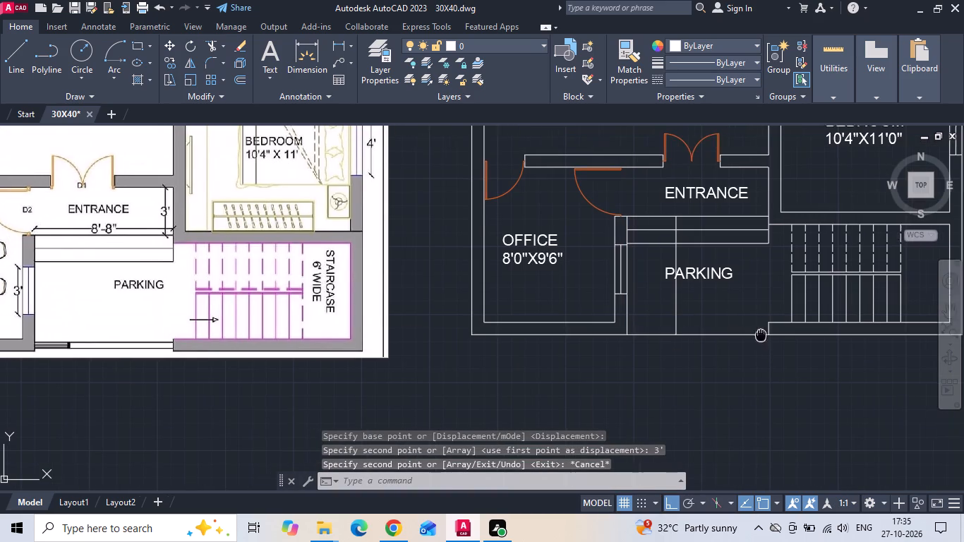
middle_drag(756, 335, 590, 333)
scroll(548, 335, up, 1)
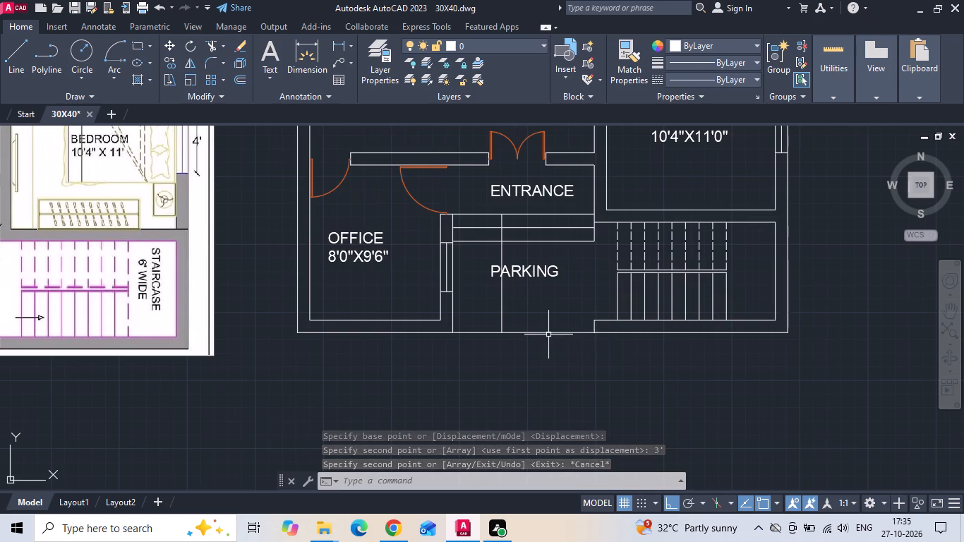
scroll(692, 334, down, 2)
scroll(268, 339, up, 2)
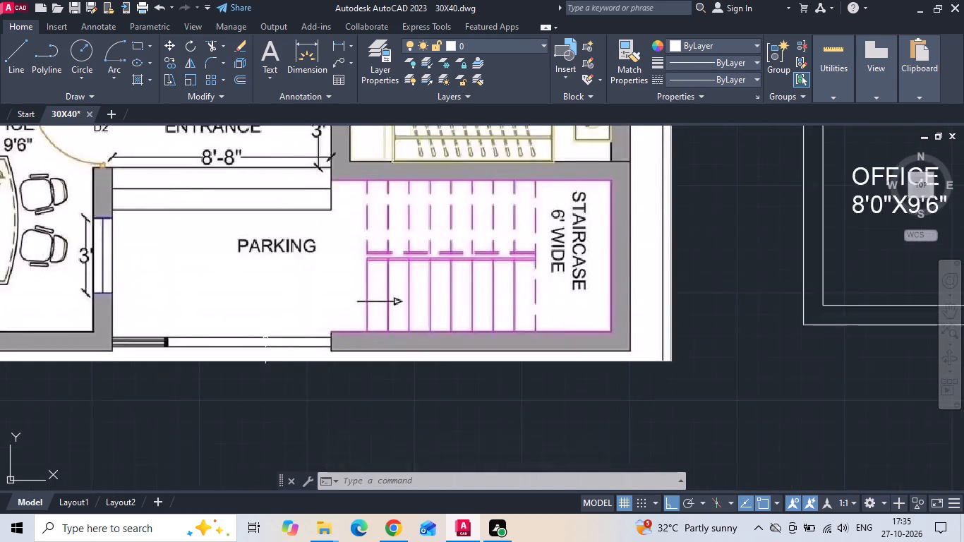
scroll(265, 339, up, 1)
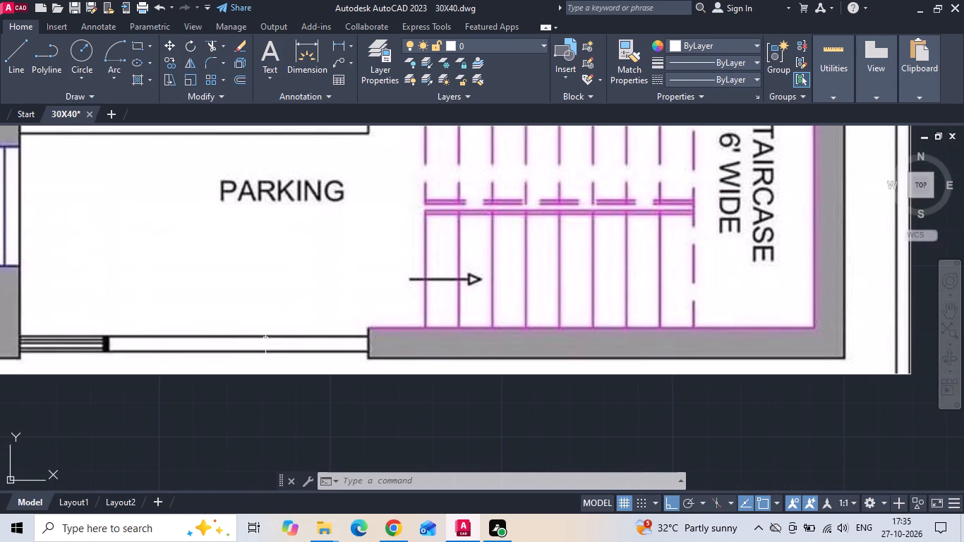
scroll(265, 339, down, 1)
middle_drag(762, 339, 256, 354)
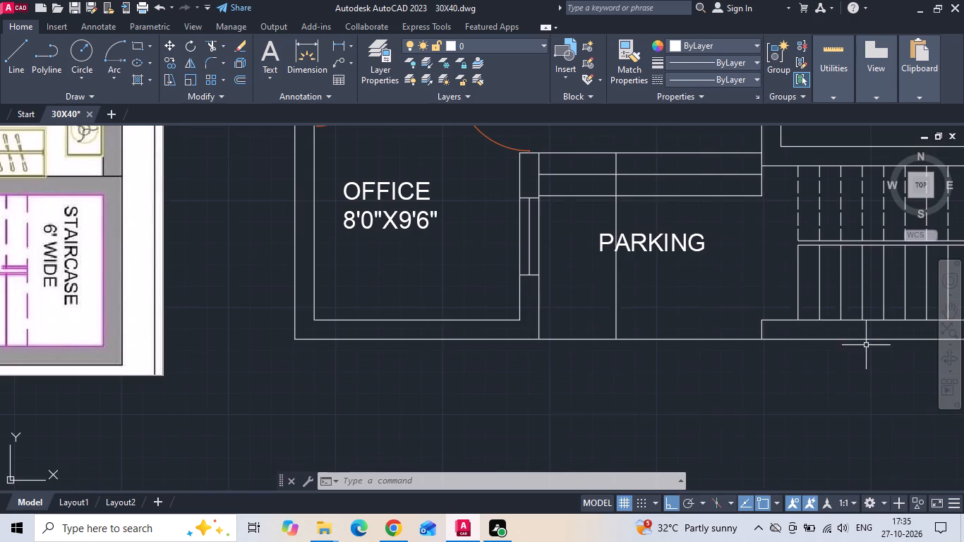
middle_drag(852, 343, 631, 342)
key(l)
key(space)
scroll(534, 339, up, 1)
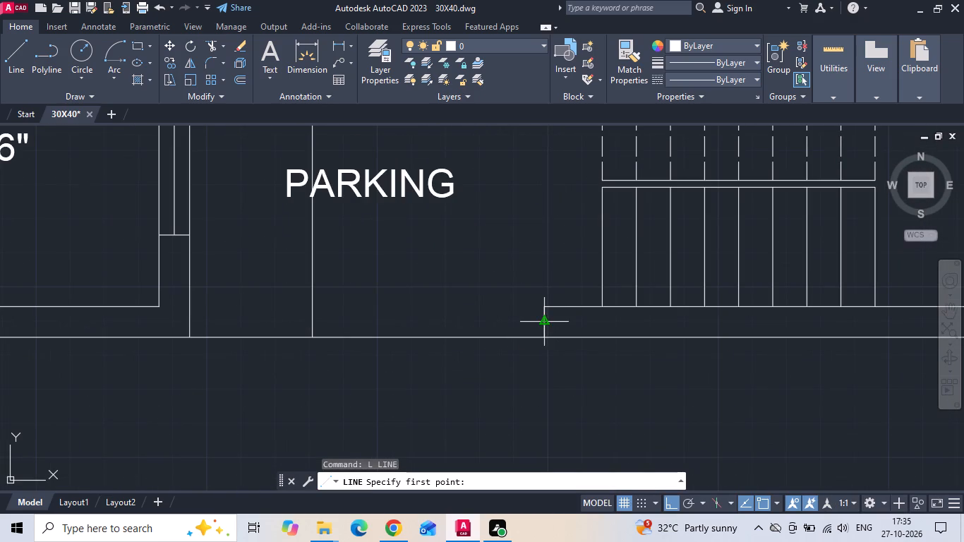
click(542, 321)
click(188, 325)
key(Escape)
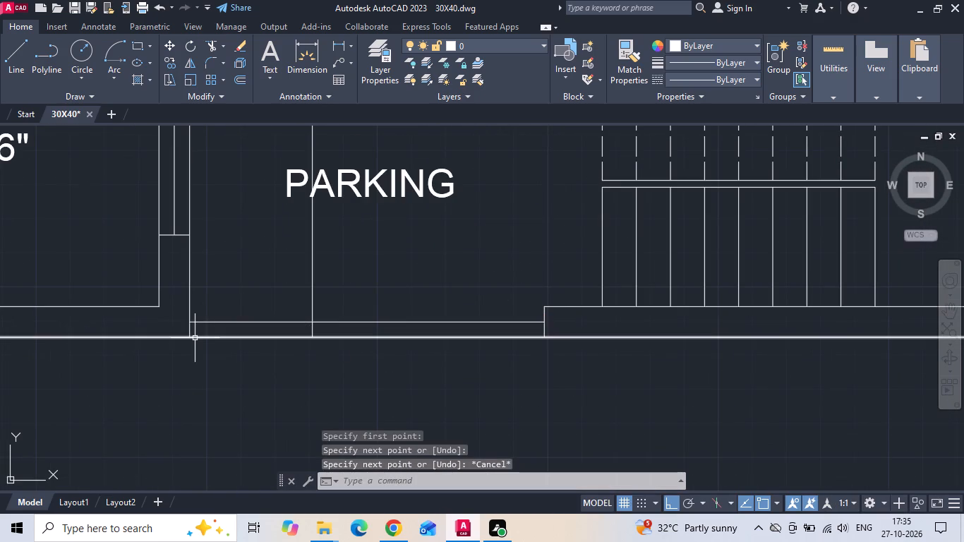
Offset the gate opening's centre line by 2" to both sides.
text(O 2)
key(space)
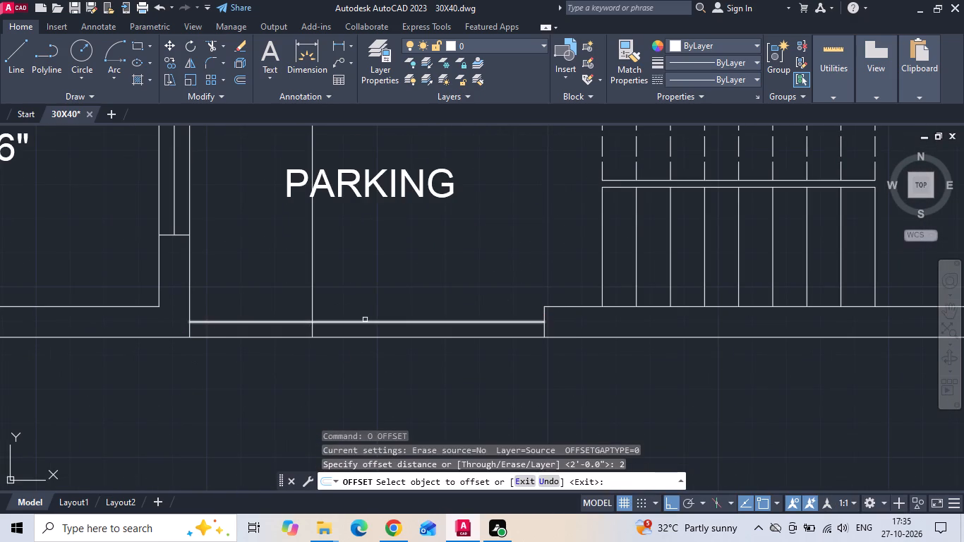
click(364, 320)
click(370, 299)
drag(369, 321, 367, 333)
click(357, 350)
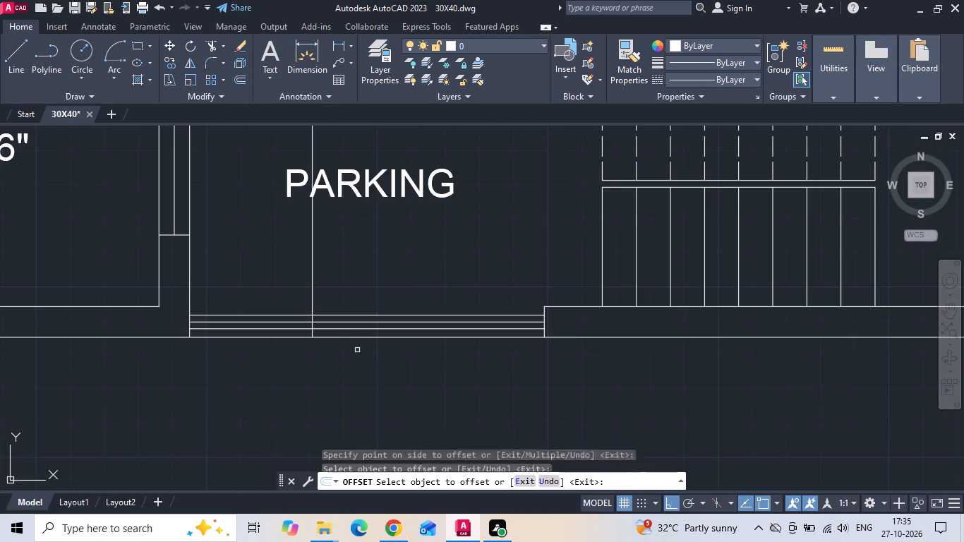
key(Escape)
Trim the outer wall line beyond the 3' mark and the copied line above the gate, and delete its leftover piece.
key(t)
key(r)
key(space)
click(371, 337)
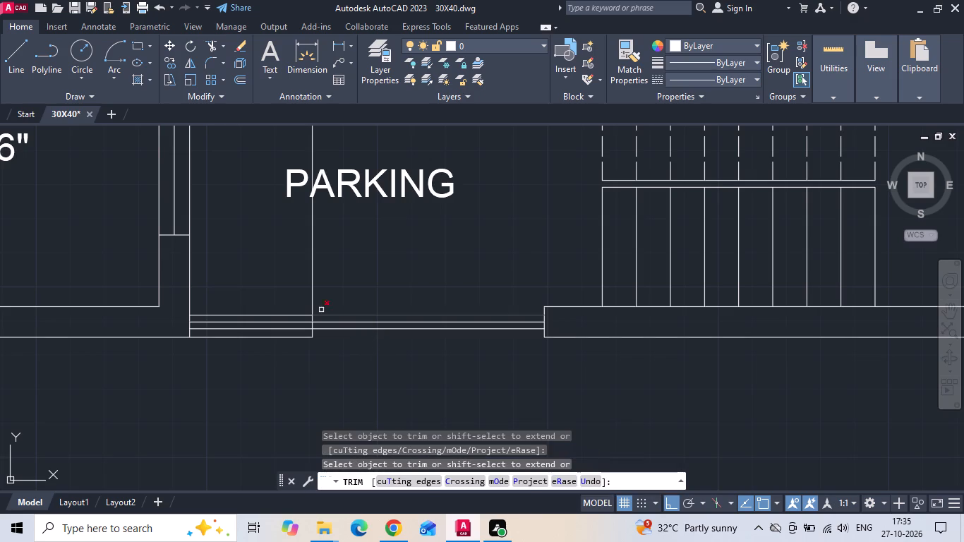
click(312, 304)
scroll(391, 325, down, 2)
key(Escape)
drag(387, 254, 378, 264)
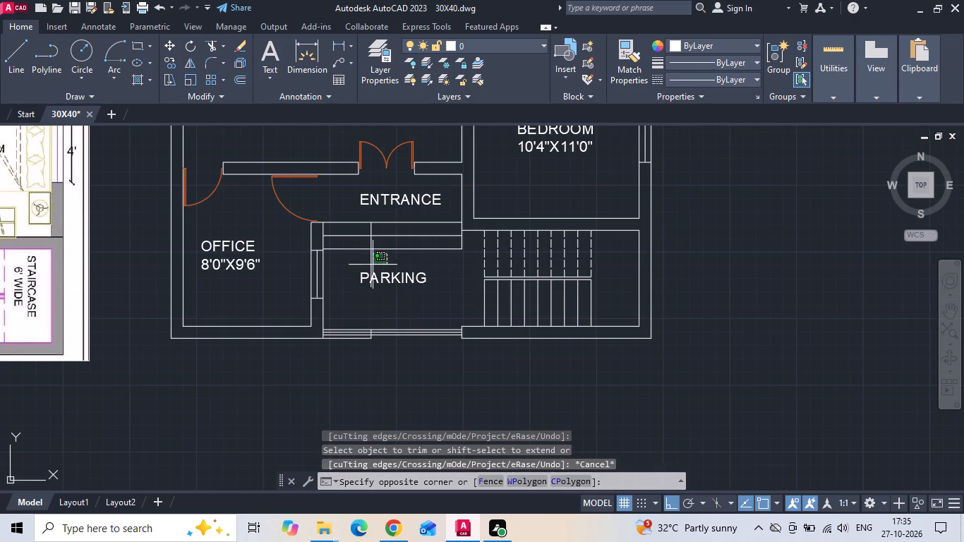
click(359, 258)
key(Delete)
Trim the remaining outer wall line, the stub below the gate and the middle line on the gate's longer section, as in the reference.
scroll(525, 290, down, 1)
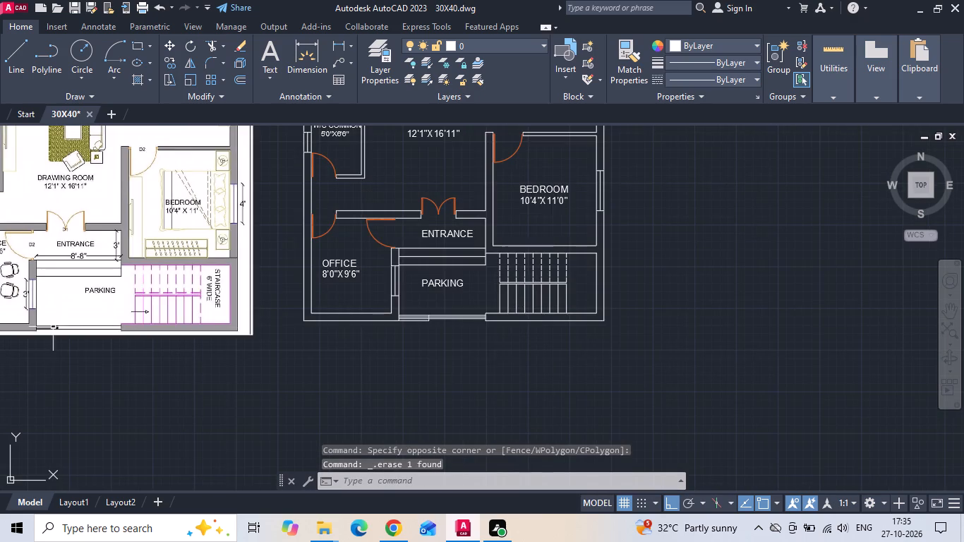
scroll(53, 327, up, 3)
scroll(140, 325, down, 2)
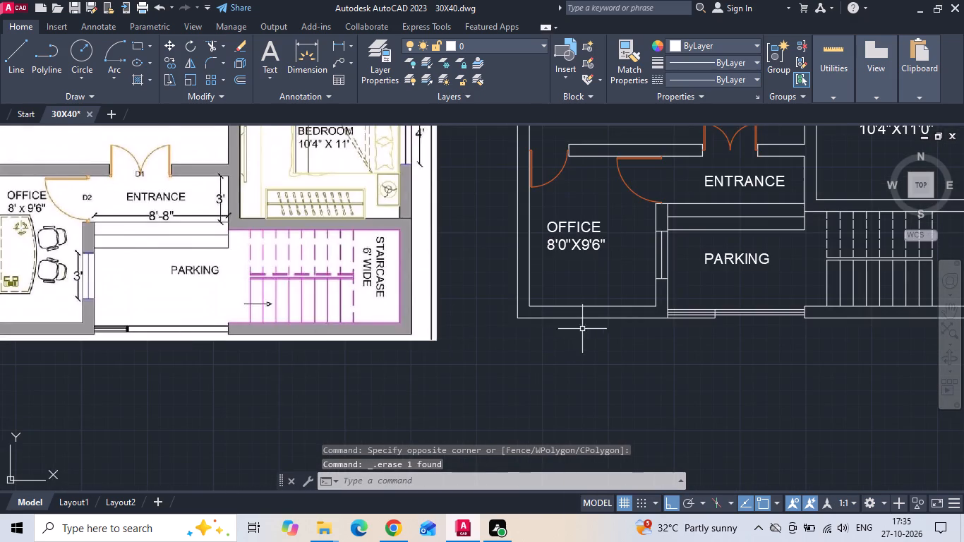
scroll(694, 314, up, 3)
middle_drag(722, 324, 410, 338)
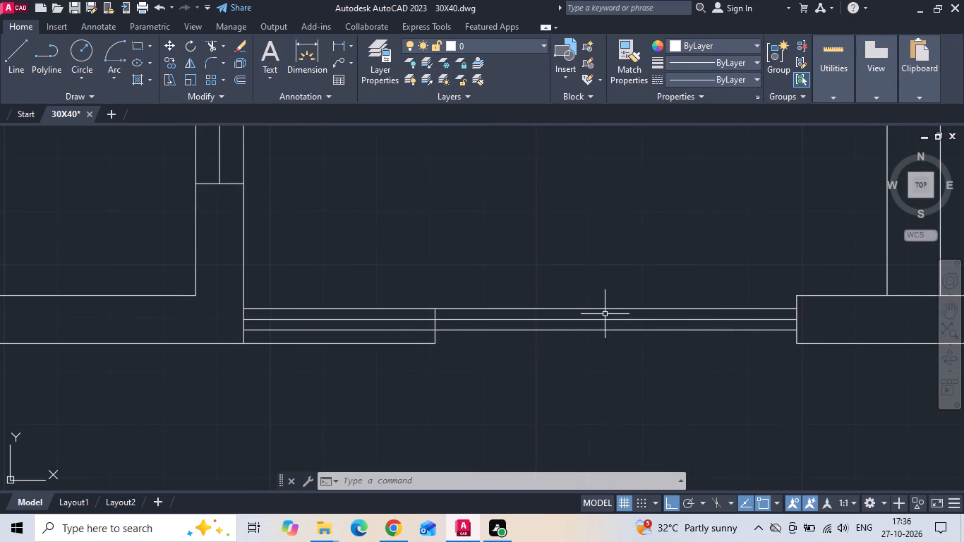
text(TR)
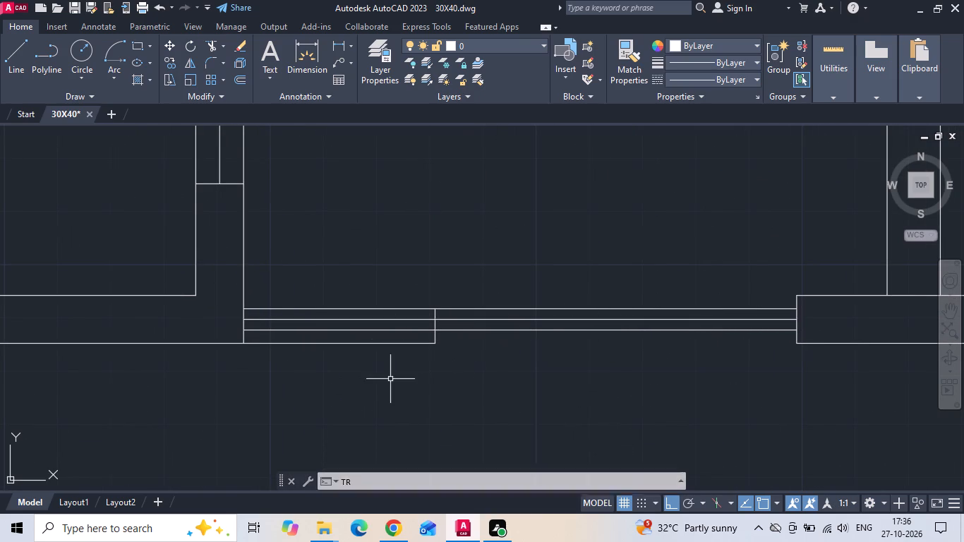
key(space)
key(space)
click(430, 343)
click(434, 340)
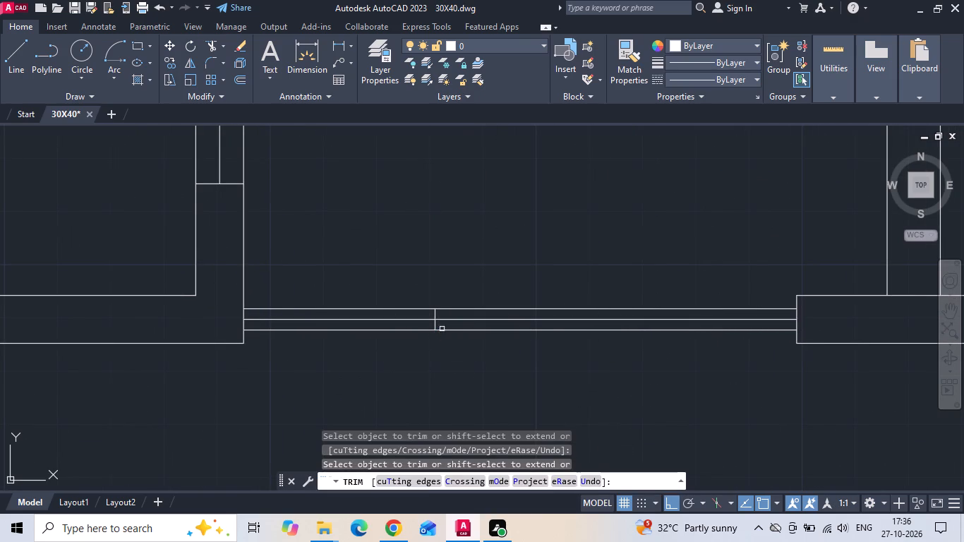
click(445, 318)
scroll(469, 364, down, 3)
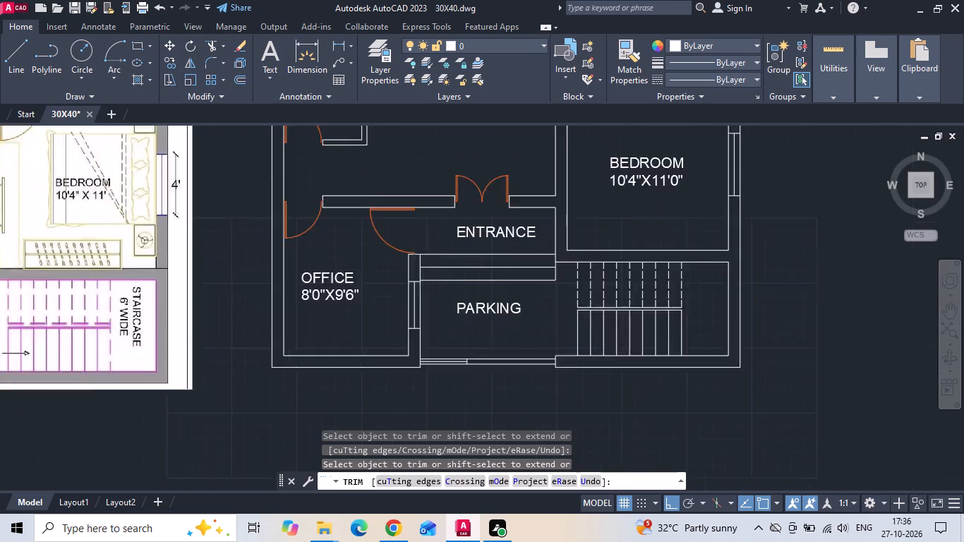
scroll(483, 385, down, 1)
key(Escape)
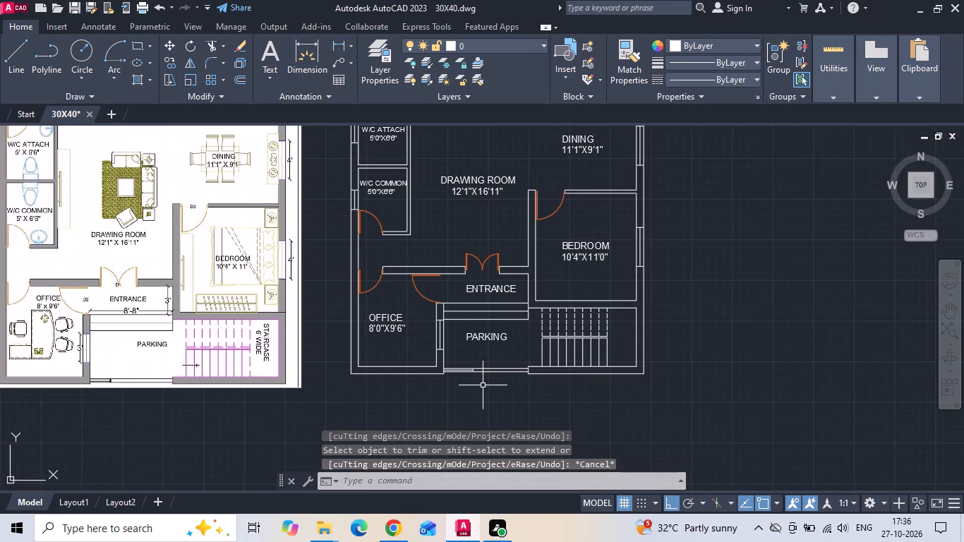
Save the drawing.
key(ctrl+s)
key(ctrl+s)
key(ctrl+s)
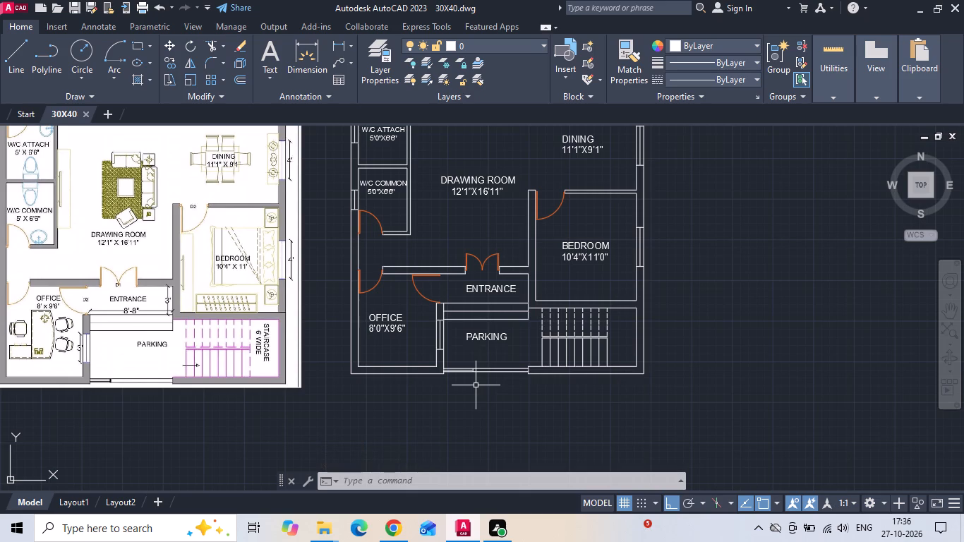
key(ctrl+s)
key(ctrl+s)
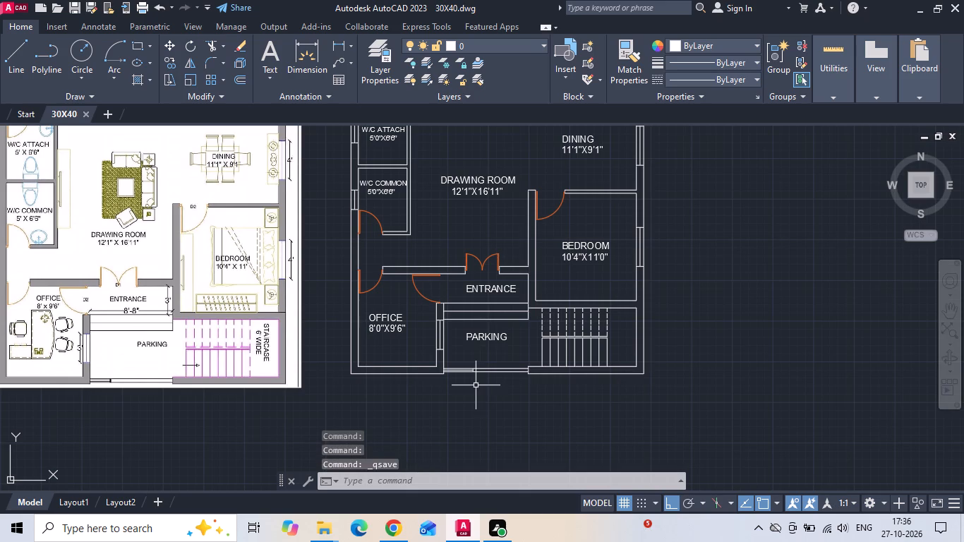
Start copying the PARKING label.
click(490, 338)
right_click(490, 338)
click(546, 272)
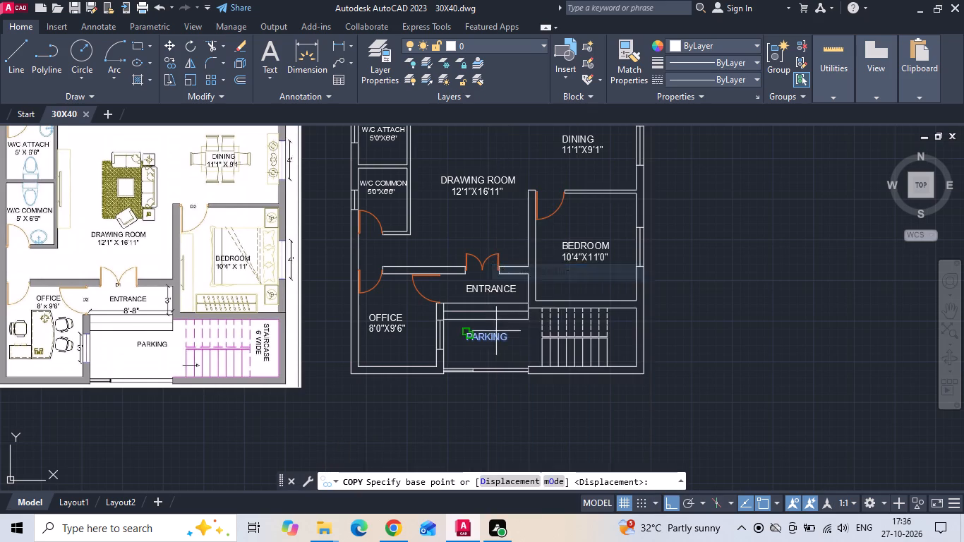
Copy the PARKING label horizontally to the empty space just outside the plan, beside the staircase.
scroll(489, 338, up, 1)
click(489, 338)
middle_drag(723, 358, 522, 340)
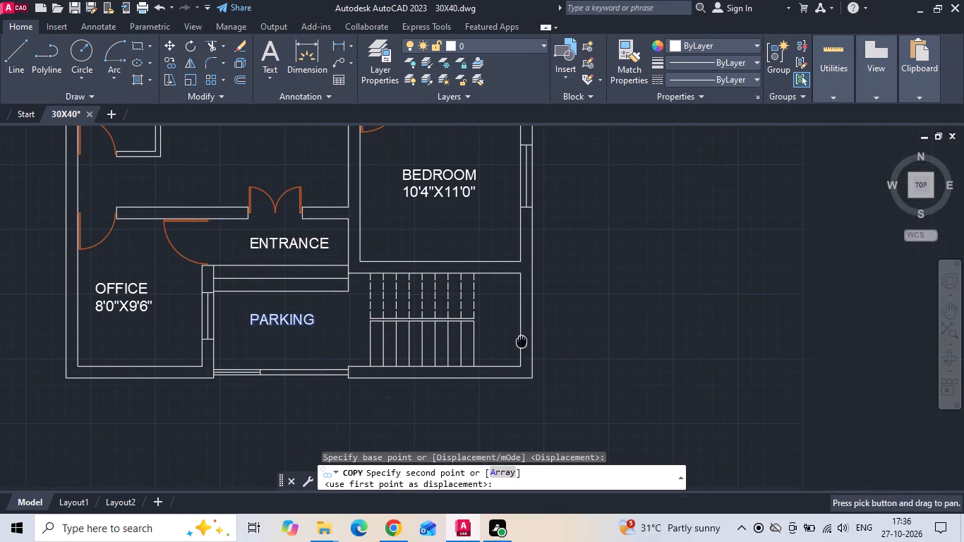
click(575, 339)
key(Escape)
Replace the copied label's text with STAIRCASE and 6'WIDE on two lines, centring the second line with leading spaces.
double_click(604, 320)
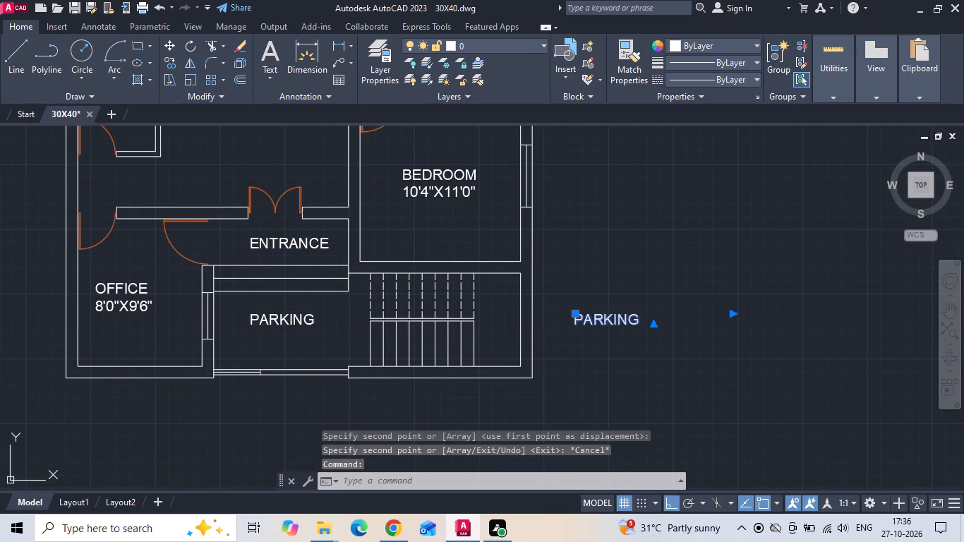
middle_drag(608, 319, 809, 313)
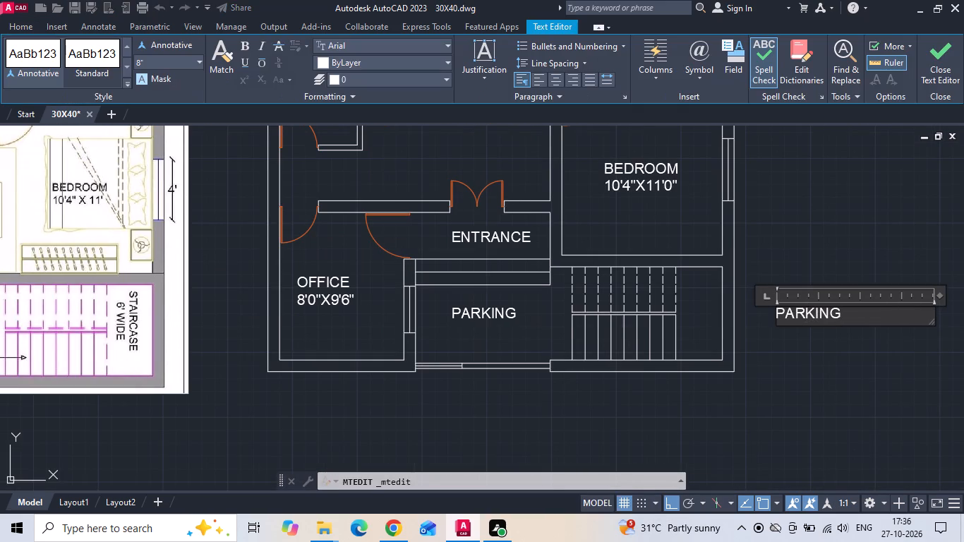
drag(839, 314, 747, 314)
key(BackSpace)
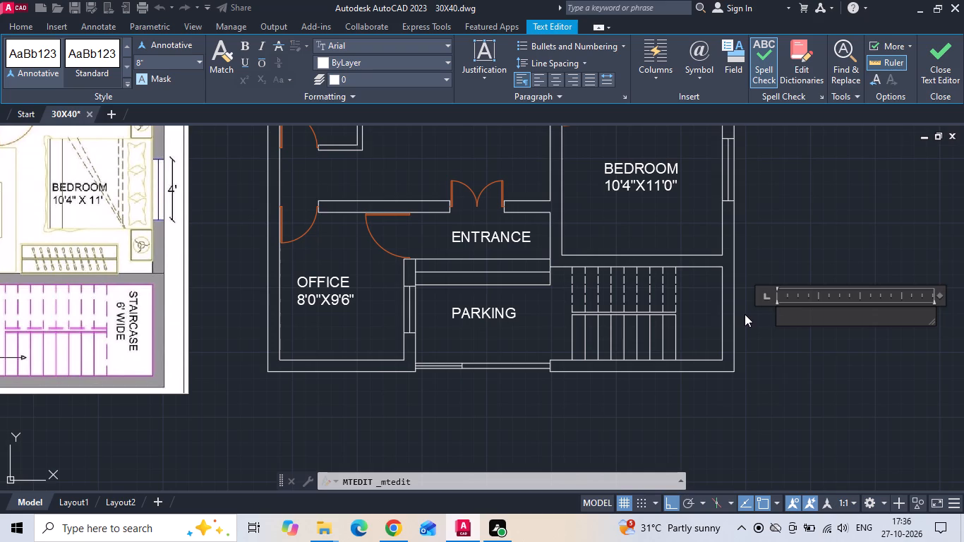
text(STAIR)
text(CASE)
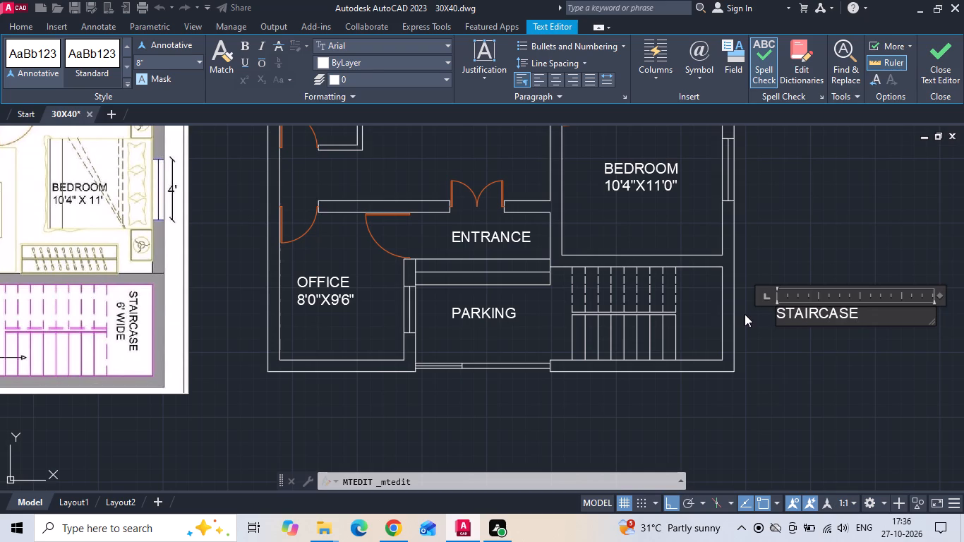
key(Return)
key(6)
text('WIDE)
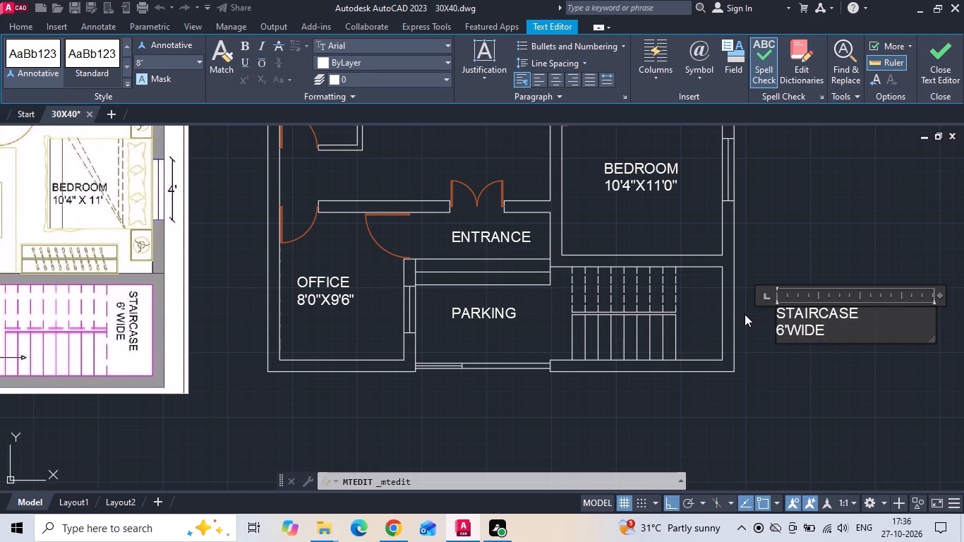
click(780, 327)
key(space)
key(space)
key(space)
key(space)
click(763, 363)
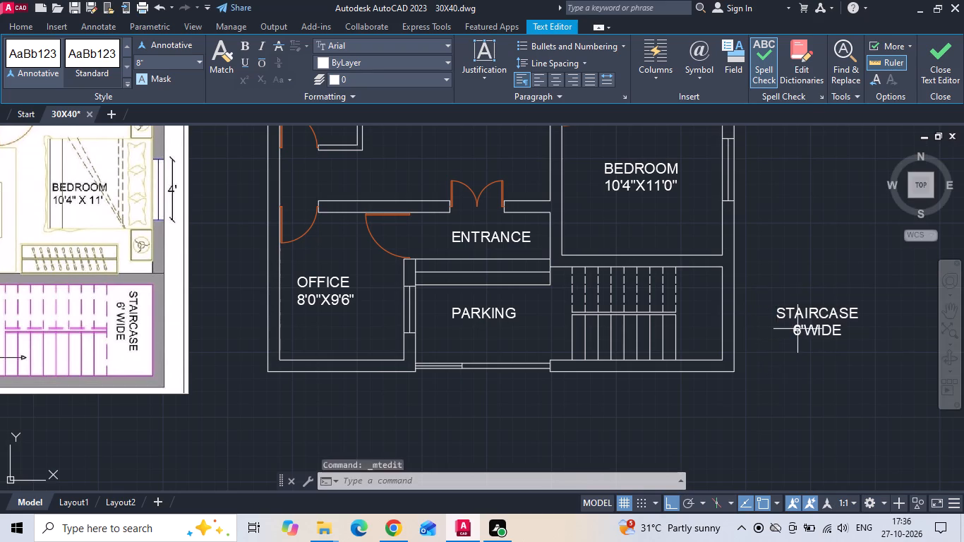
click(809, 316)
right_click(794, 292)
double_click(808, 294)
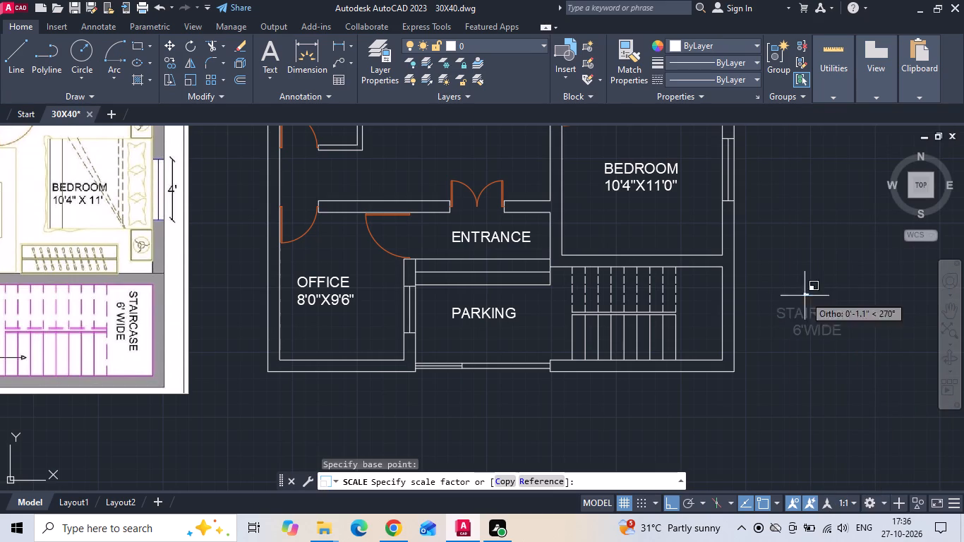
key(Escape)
Rotate the STAIRCASE 6'WIDE label to 270° so it reads vertically downward.
click(801, 315)
right_click(801, 315)
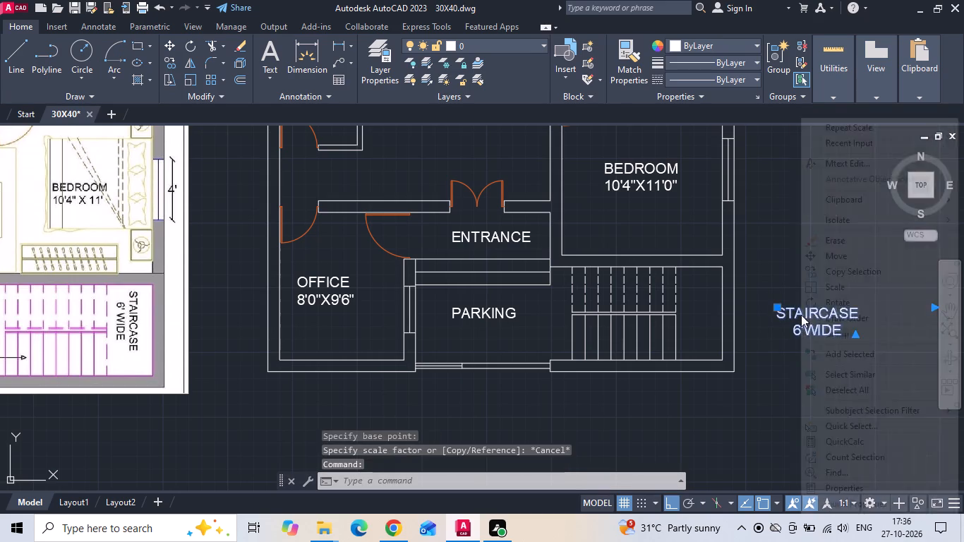
click(825, 298)
click(824, 303)
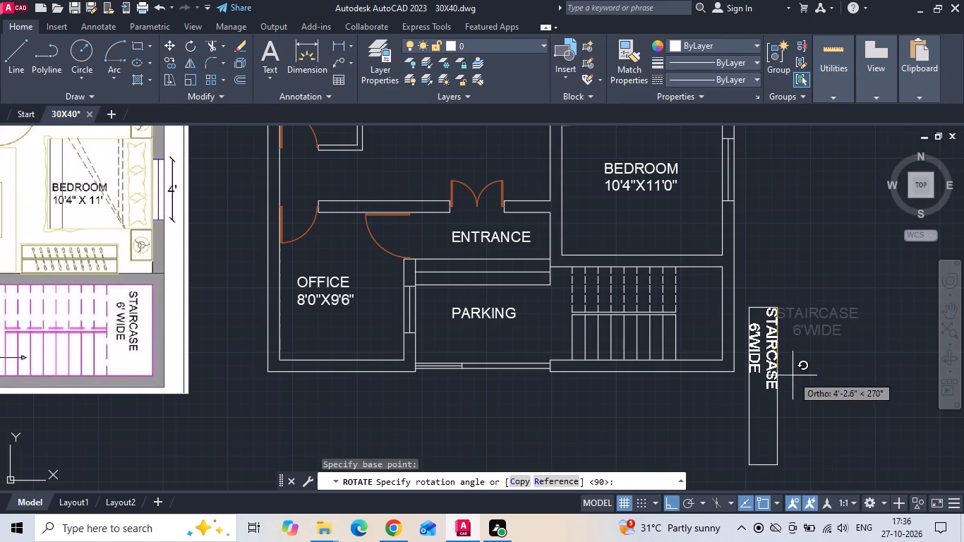
click(776, 440)
Move the vertical STAIRCASE label into the landing area between the stair treads and the outer wall, centred between the walls.
click(776, 360)
right_click(776, 358)
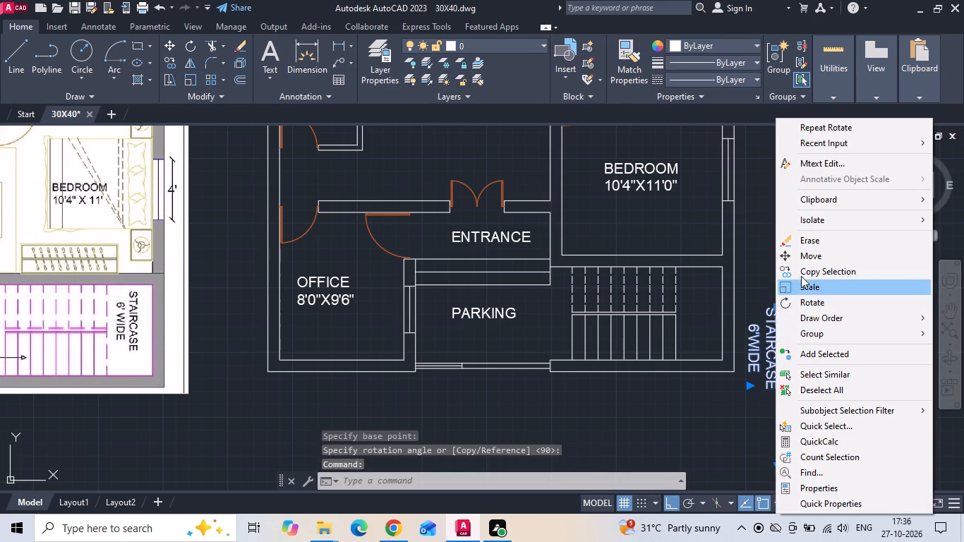
click(808, 253)
scroll(738, 330, up, 1)
drag(764, 346, 749, 350)
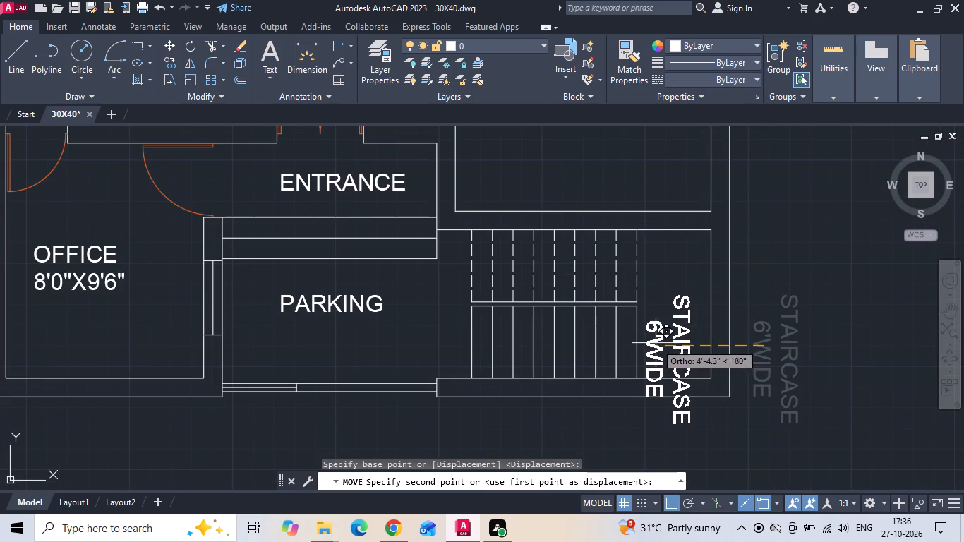
click(662, 337)
click(663, 329)
right_click(663, 328)
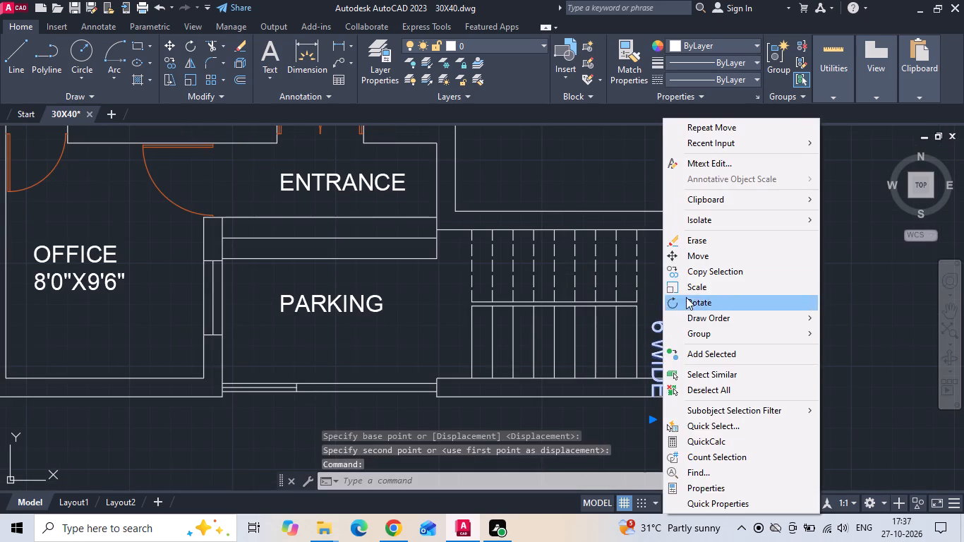
click(706, 252)
drag(847, 339, 849, 330)
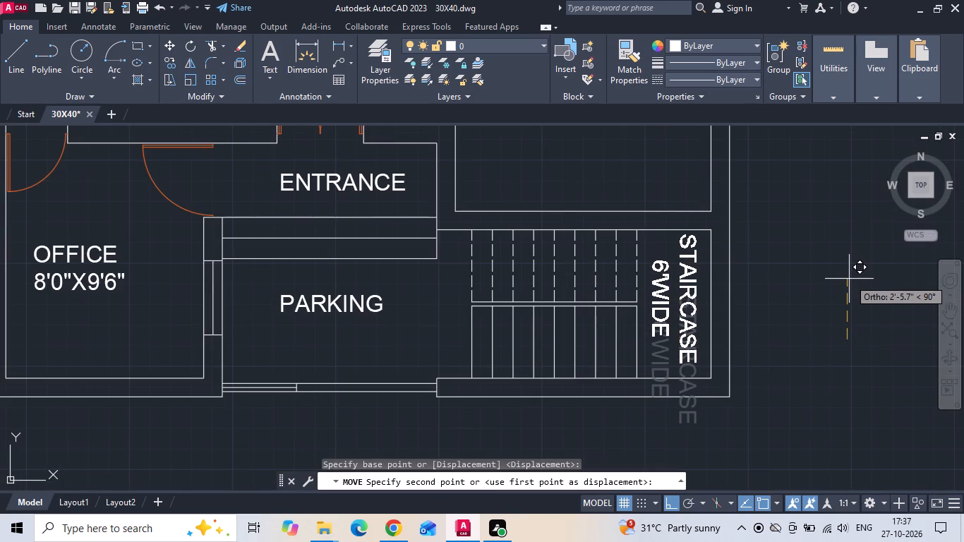
click(849, 280)
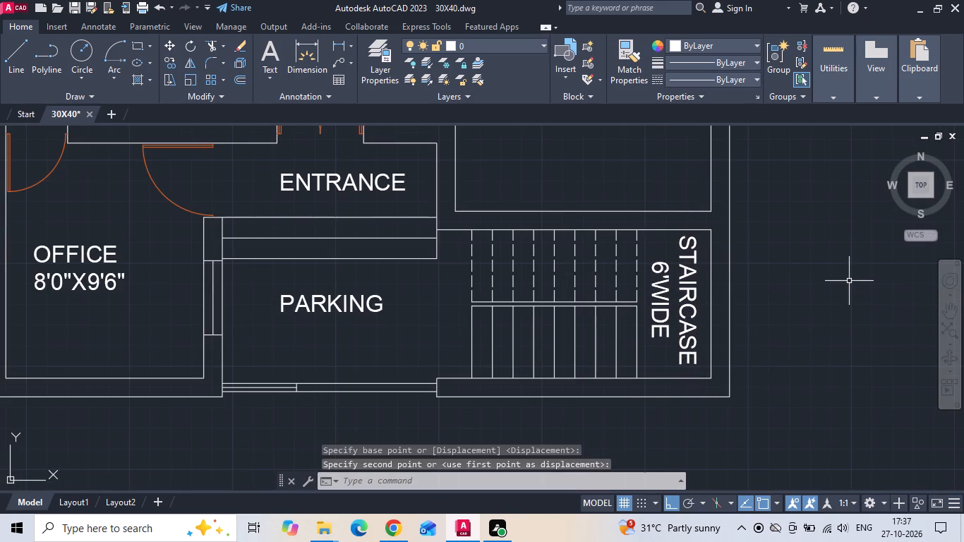
Save the drawing.
key(ctrl+s)
key(ctrl+s)
Draw a short horizontal line from the midpoint of the lower flight's first riser into the second tread.
scroll(845, 288, down, 2)
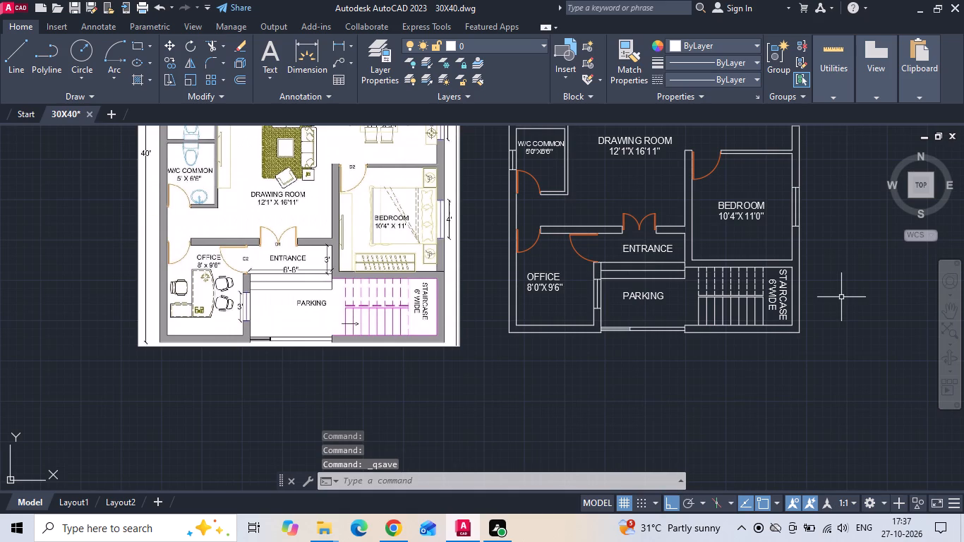
scroll(777, 332, up, 2)
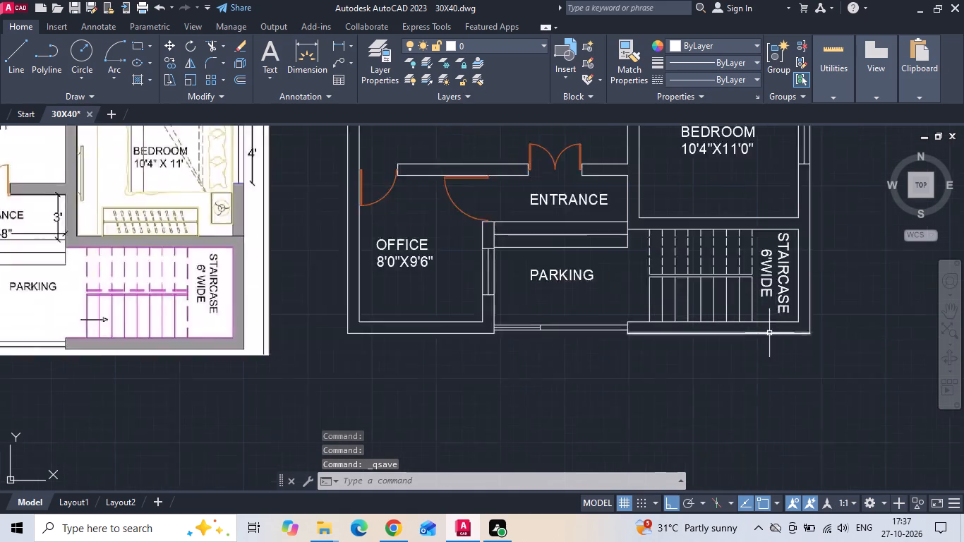
key(l)
key(space)
scroll(591, 292, up, 1)
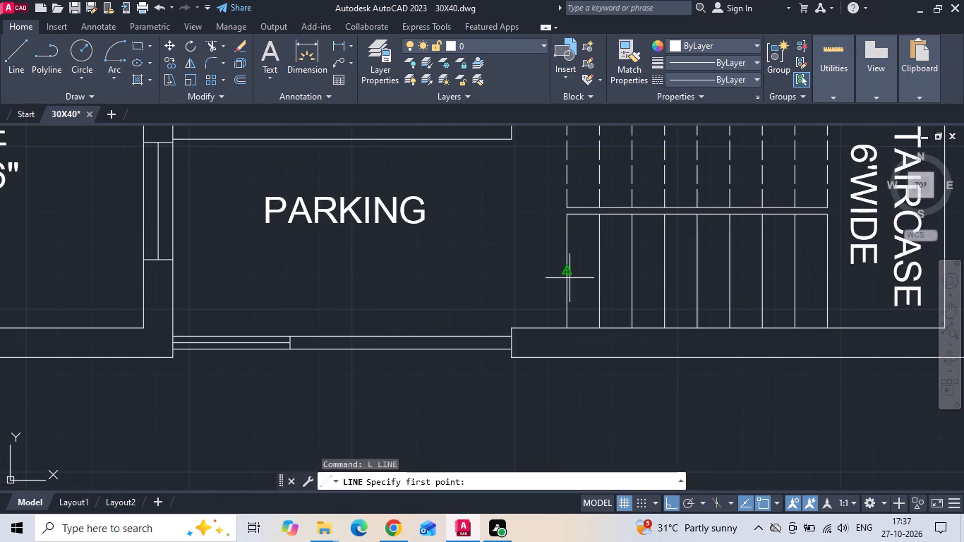
click(570, 277)
scroll(617, 268, up, 2)
click(620, 275)
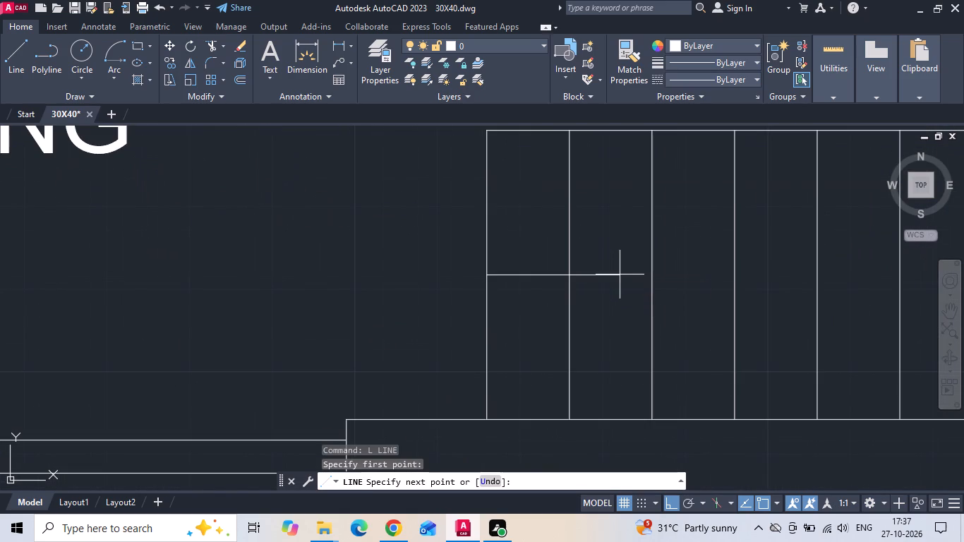
key(Escape)
Stretch the start of the stair direction line about 4" outward beyond the first riser, toward the parking area.
drag(529, 294, 524, 283)
click(523, 255)
click(487, 276)
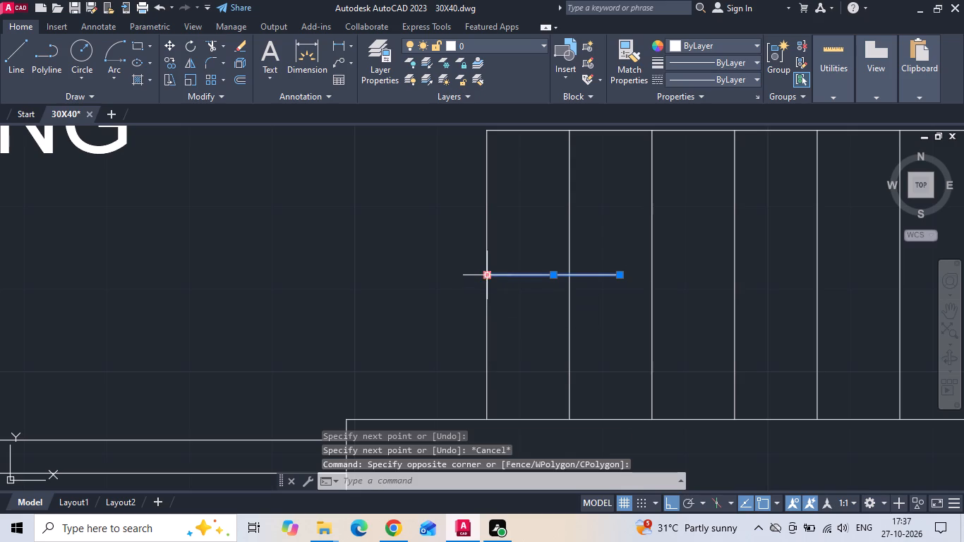
scroll(452, 282, up, 2)
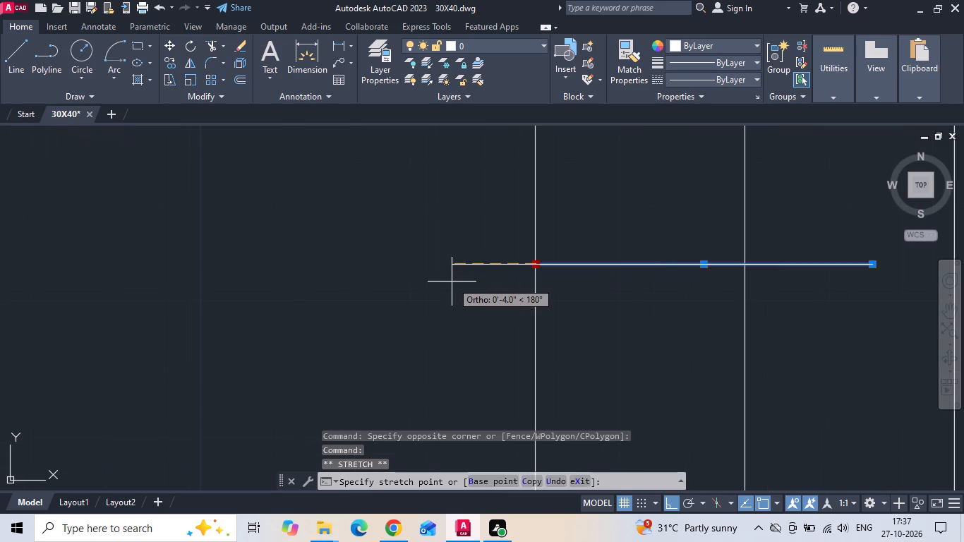
click(452, 282)
scroll(425, 292, down, 3)
key(Escape)
Draw a 3-sided inscribed polygon with about 3.4" radius, centred on the direction line's inner end and pointing along the line.
text(PO)
text(L)
key(space)
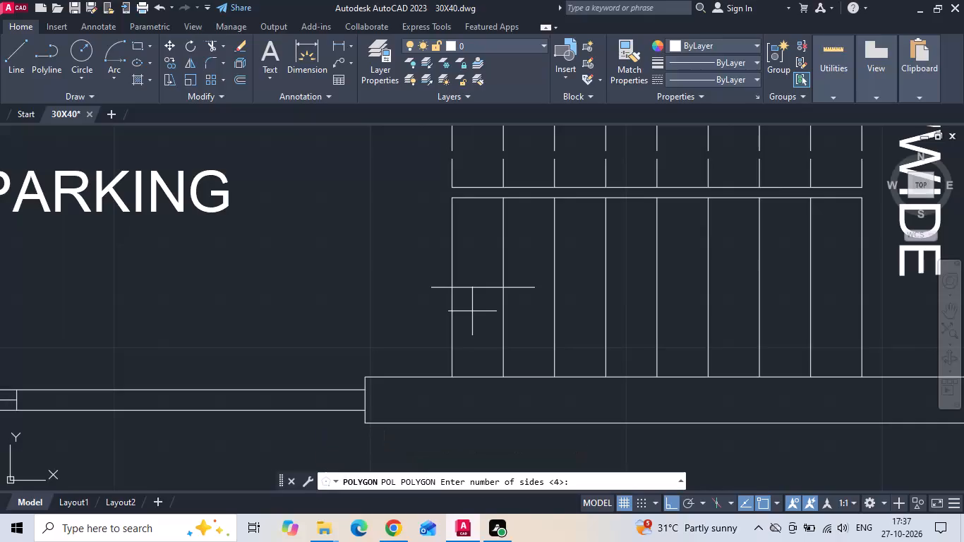
text(3)
key(space)
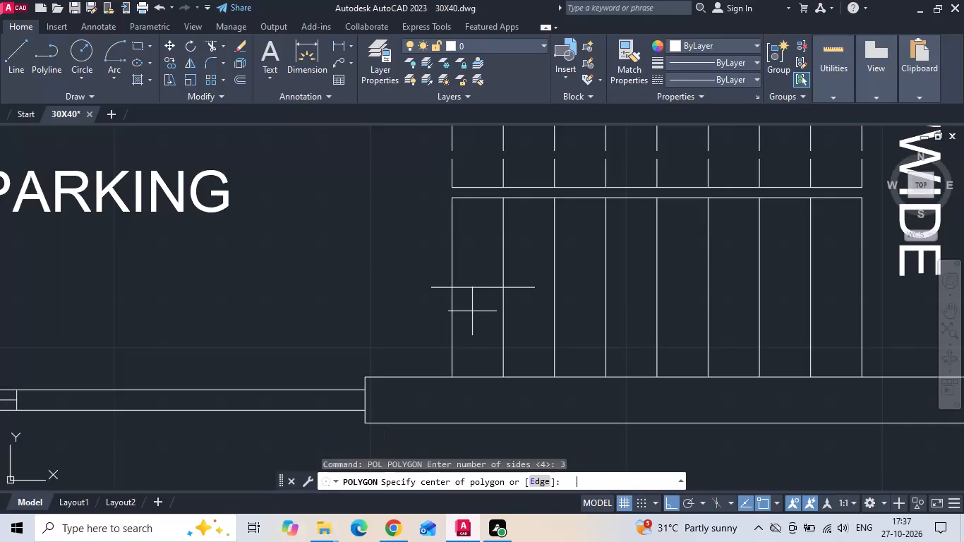
click(538, 289)
key(space)
scroll(558, 292, up, 1)
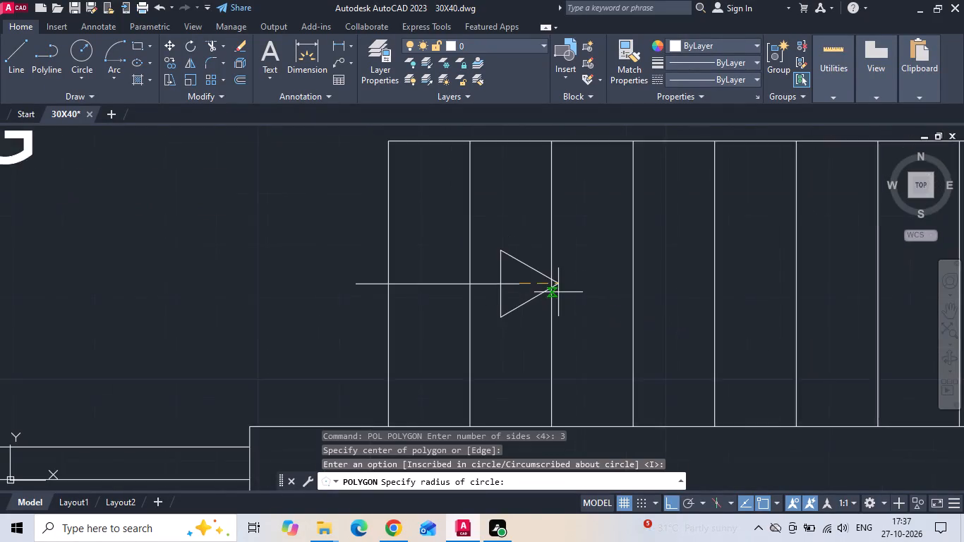
scroll(558, 292, up, 2)
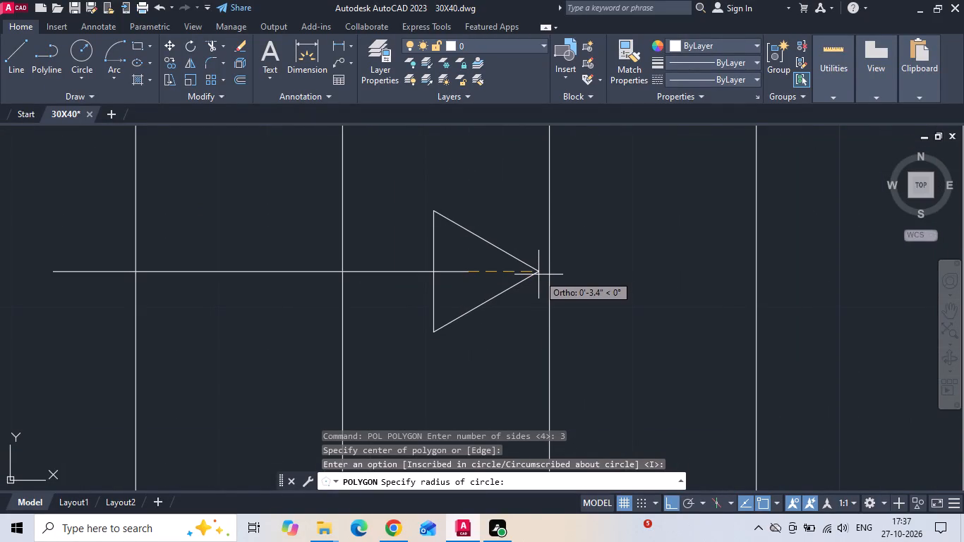
click(538, 272)
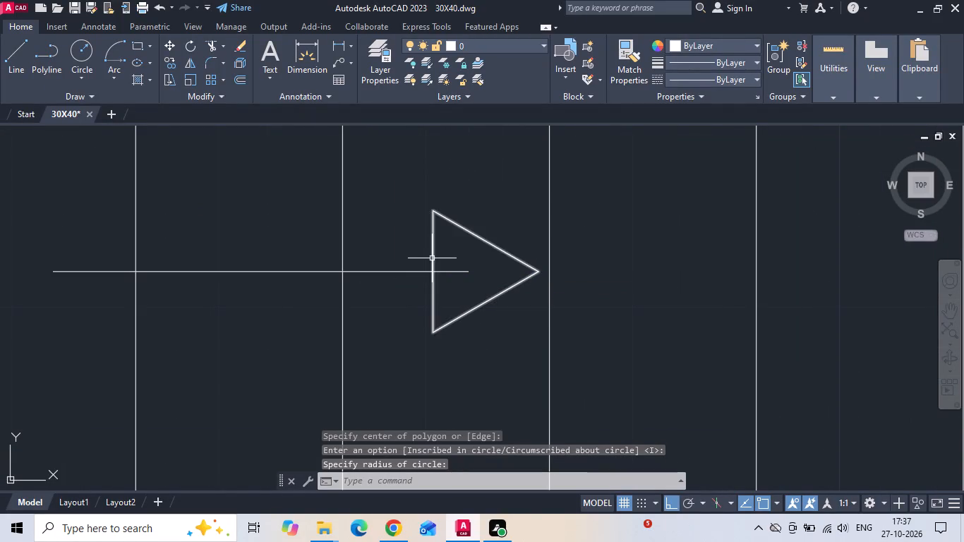
Stretch the triangle's vertical base edge back along the direction line, away from its tip.
click(432, 258)
click(431, 270)
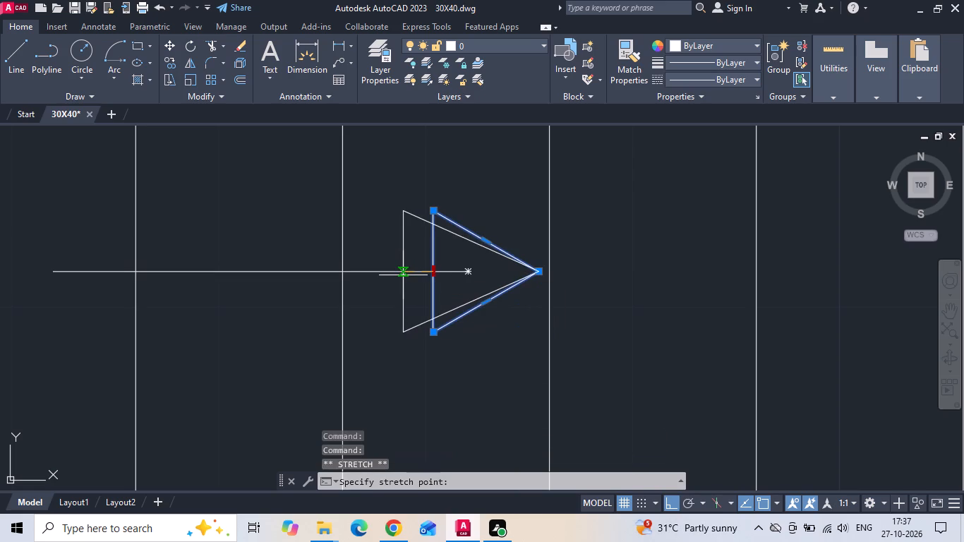
click(380, 275)
Narrow the triangle by stretching its upper and lower base corners 2" each toward the direction line.
click(380, 213)
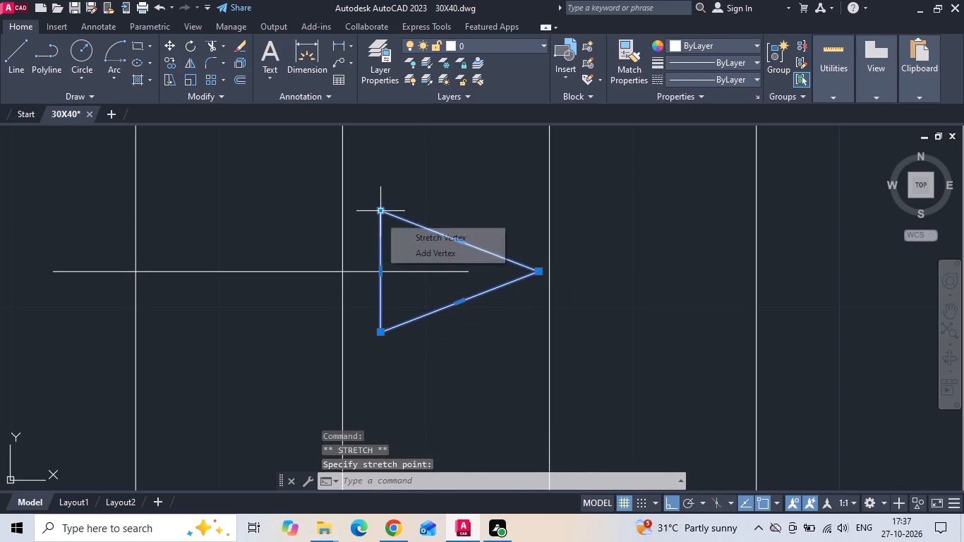
text(2)
key(space)
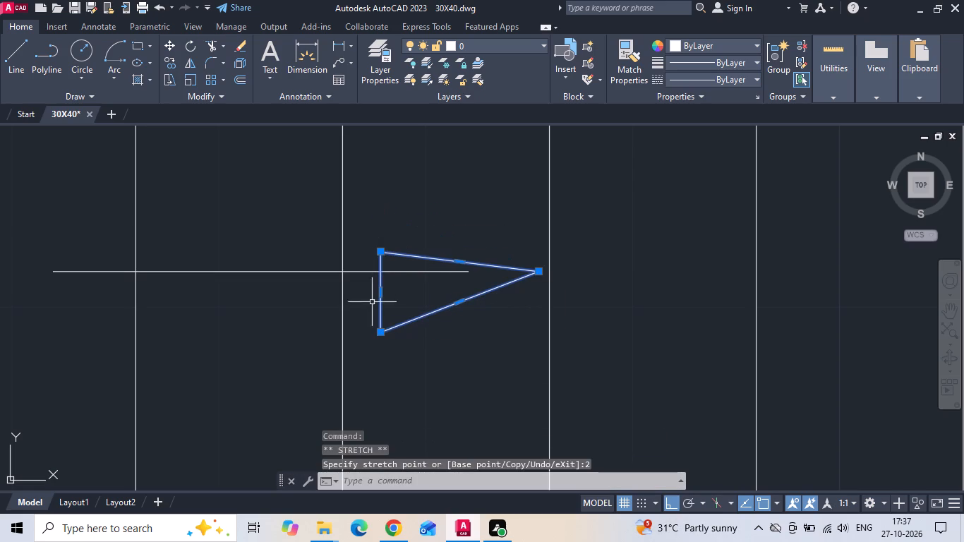
drag(381, 332, 388, 310)
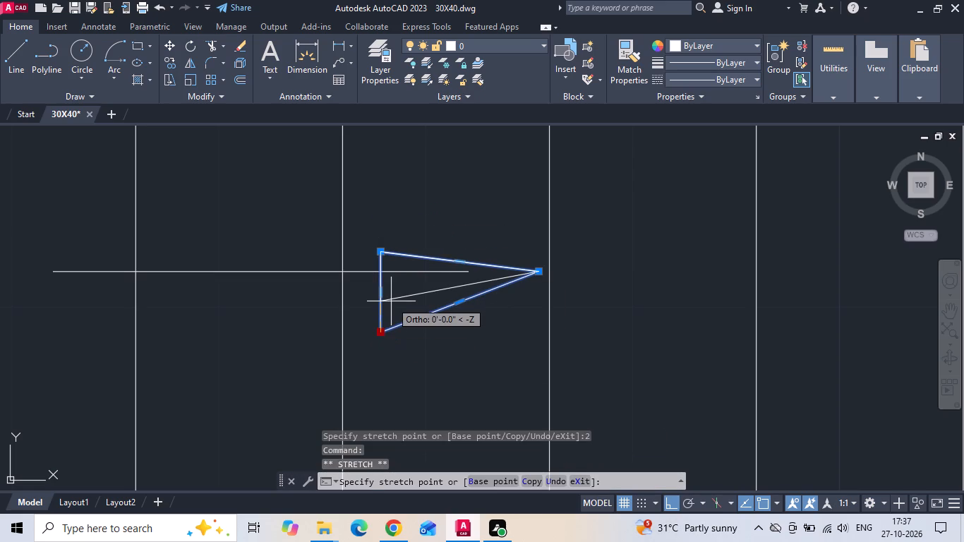
text(2)
key(space)
Shorten the arrowhead by stretching its tip back to just past the end of the direction line.
scroll(526, 270, up, 2)
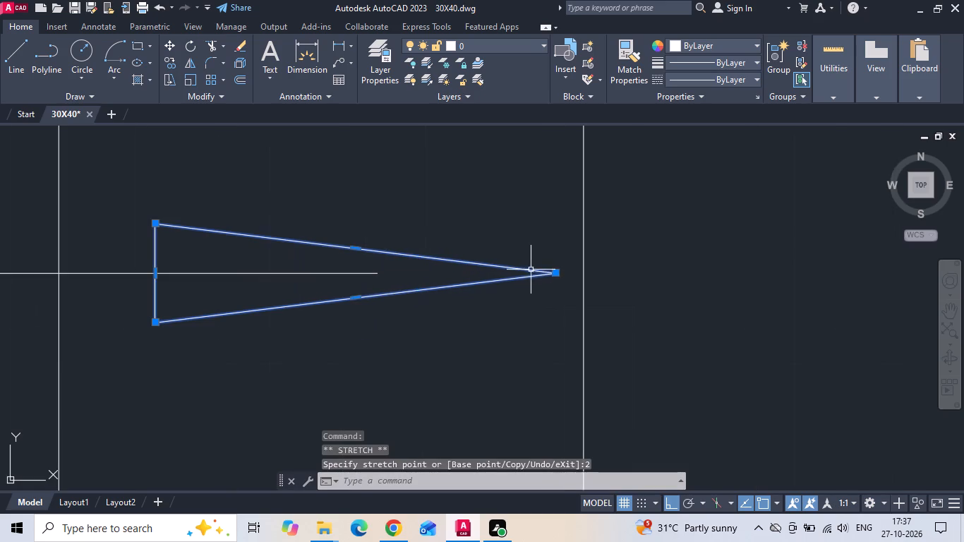
drag(555, 272, 549, 272)
click(399, 270)
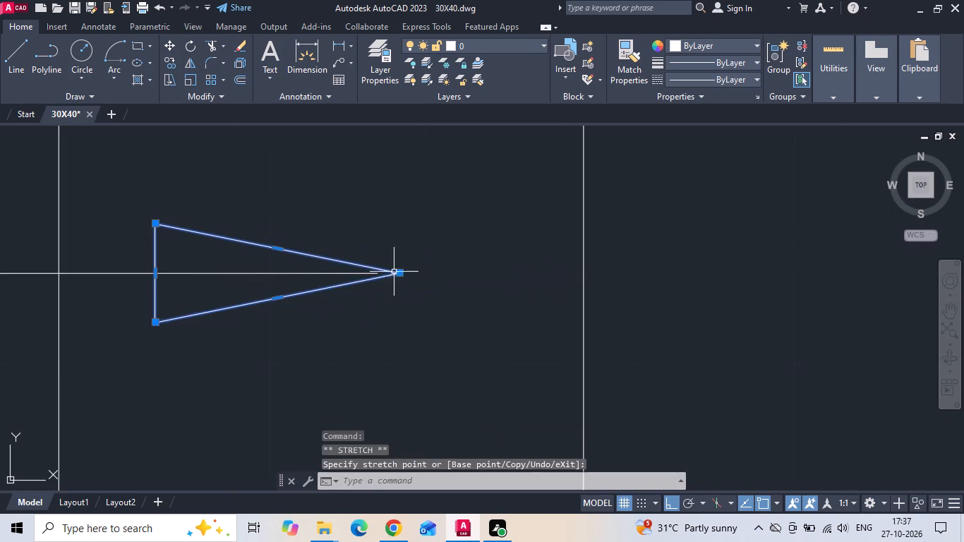
key(Escape)
Move the arrowhead forward along the direction line, from its base midpoint to a point nearer the line's inner end.
drag(288, 263, 283, 255)
click(264, 211)
right_click(264, 211)
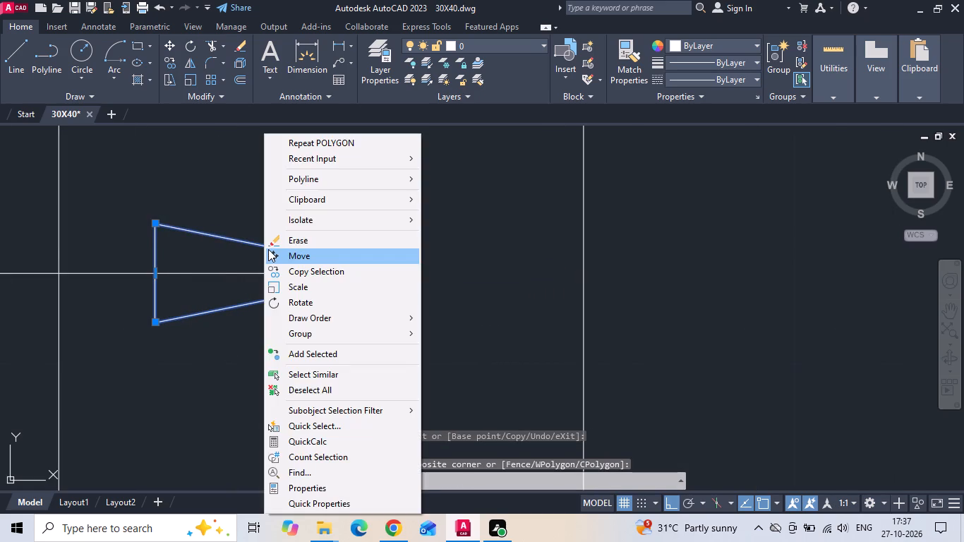
click(268, 249)
click(152, 273)
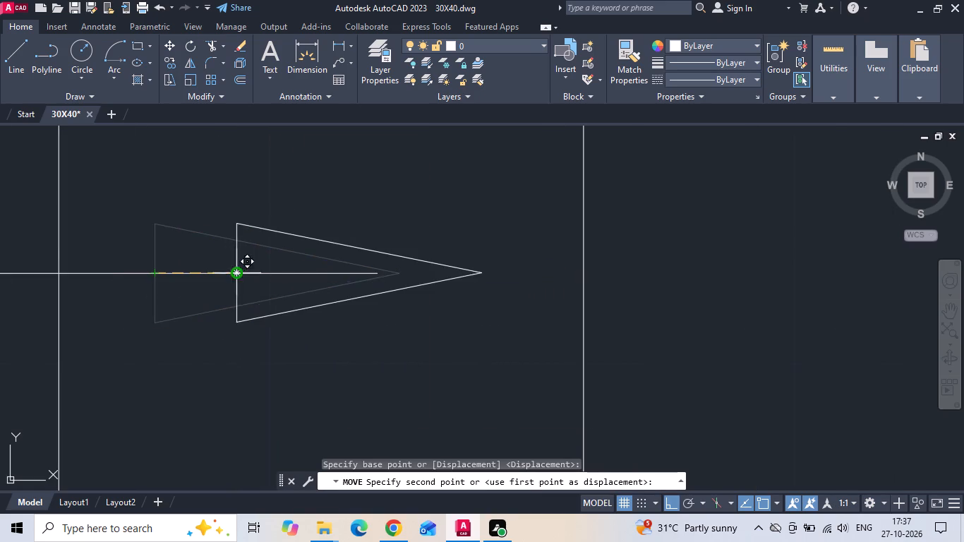
click(237, 270)
Trim away the part of the direction line that lies inside the arrowhead.
text(TR)
key(space)
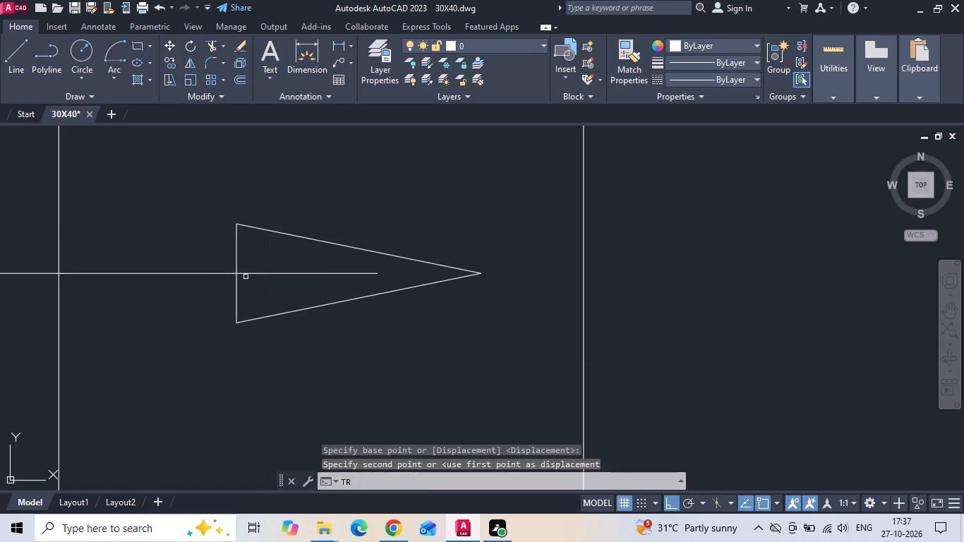
click(267, 275)
scroll(387, 329, down, 3)
scroll(424, 372, down, 2)
key(Escape)
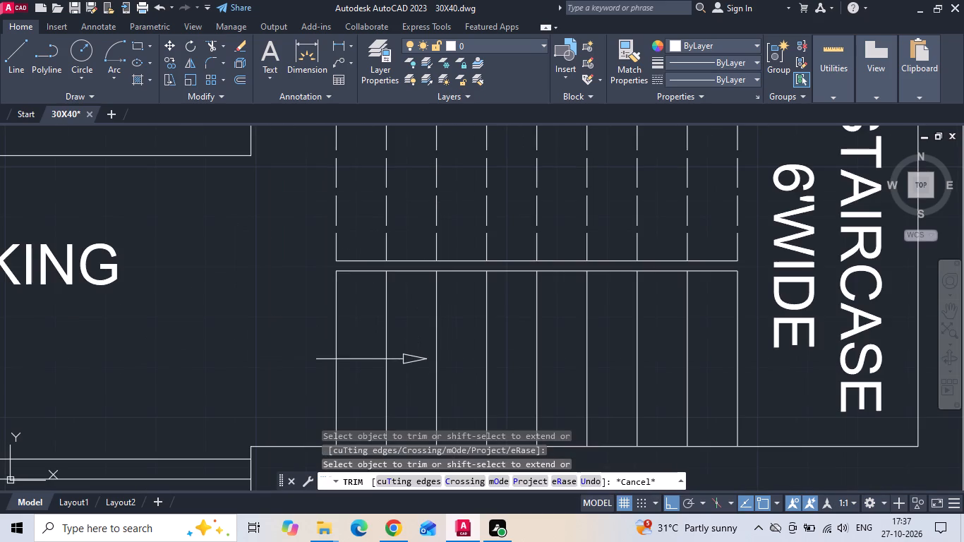
Save the drawing.
key(ctrl+s)
key(ctrl+s)
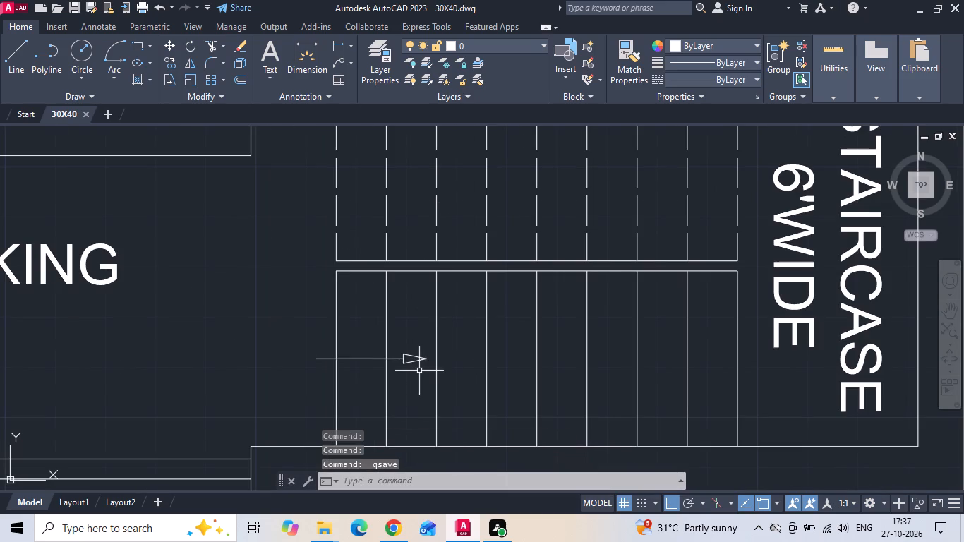
key(ctrl+s)
Add a horizontal linear dimension across the plan's full outer width, placed just above the top wall.
scroll(422, 376, down, 4)
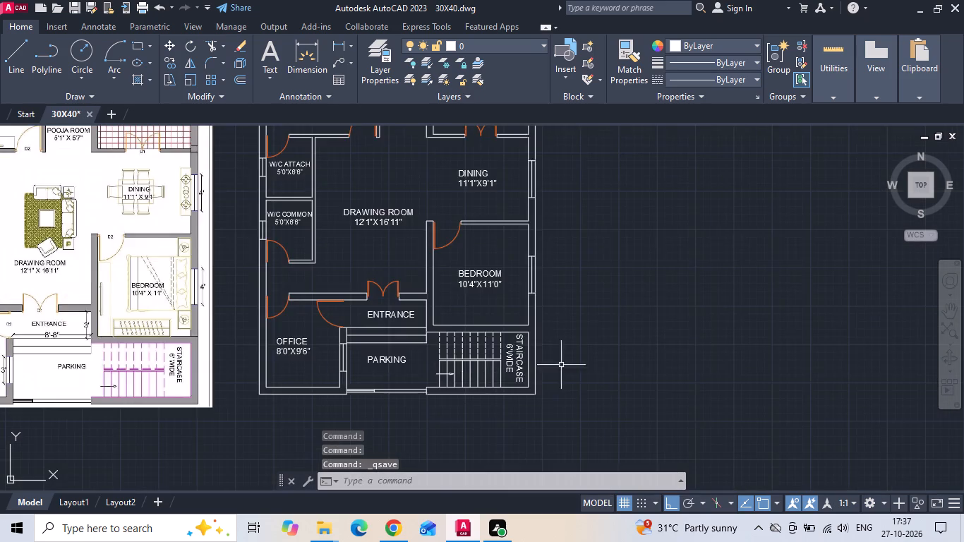
scroll(595, 362, down, 1)
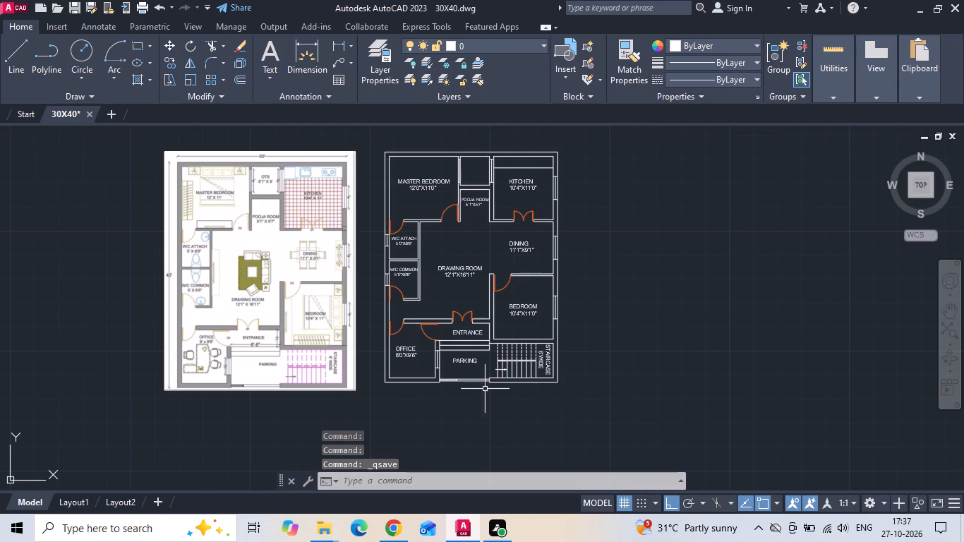
text(DLI)
key(space)
middle_drag(352, 186, 352, 240)
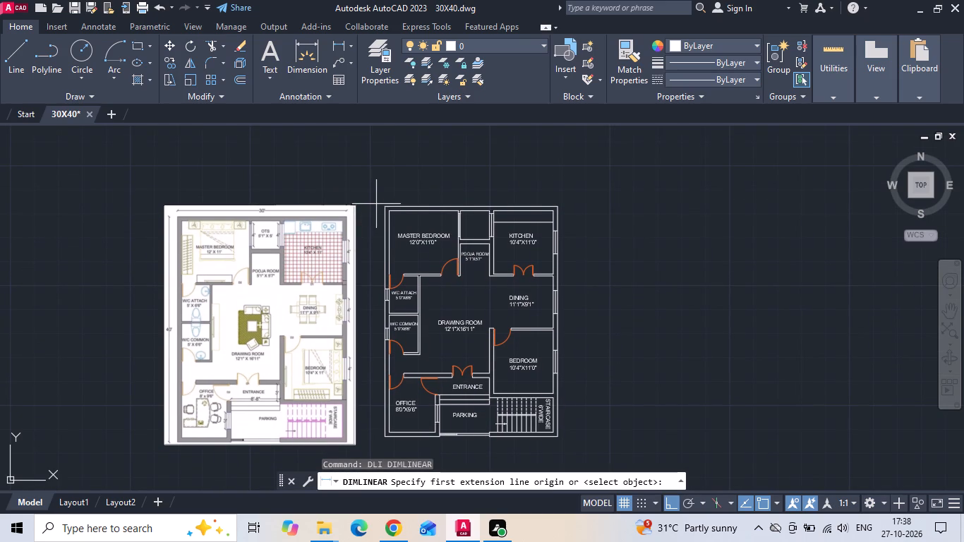
click(382, 205)
click(558, 207)
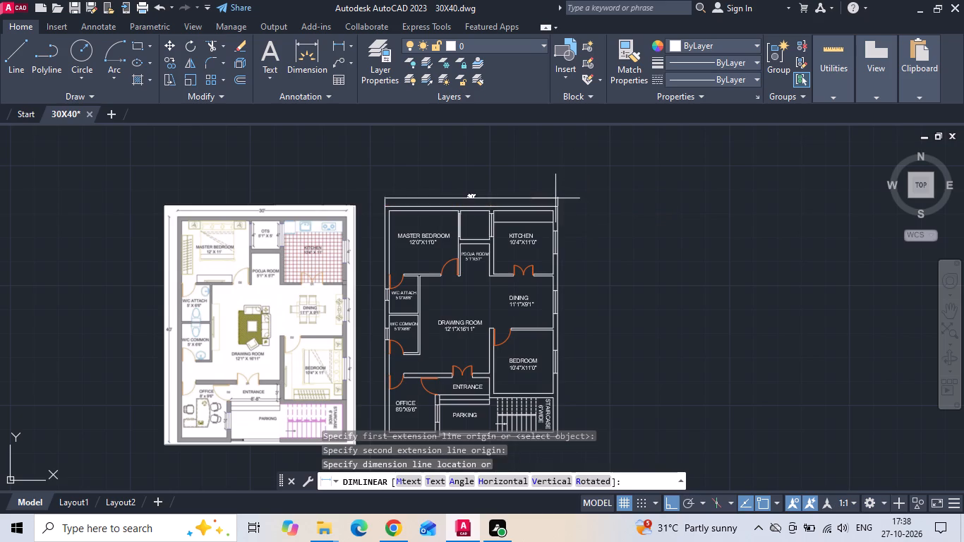
scroll(555, 198, up, 1)
scroll(498, 200, up, 2)
click(450, 209)
scroll(561, 191, down, 2)
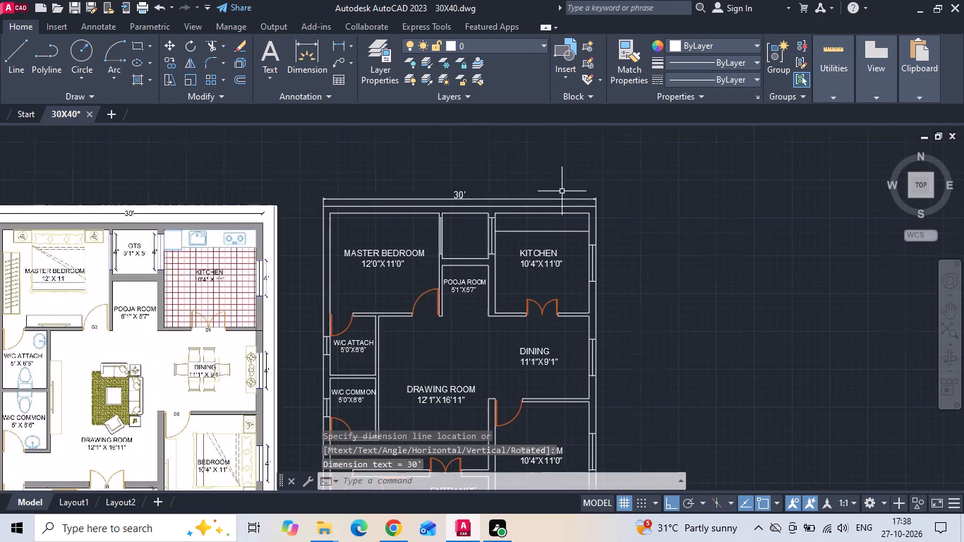
Add a vertical linear dimension along the plan's full outer height, placed just outside the west wall.
key(f)
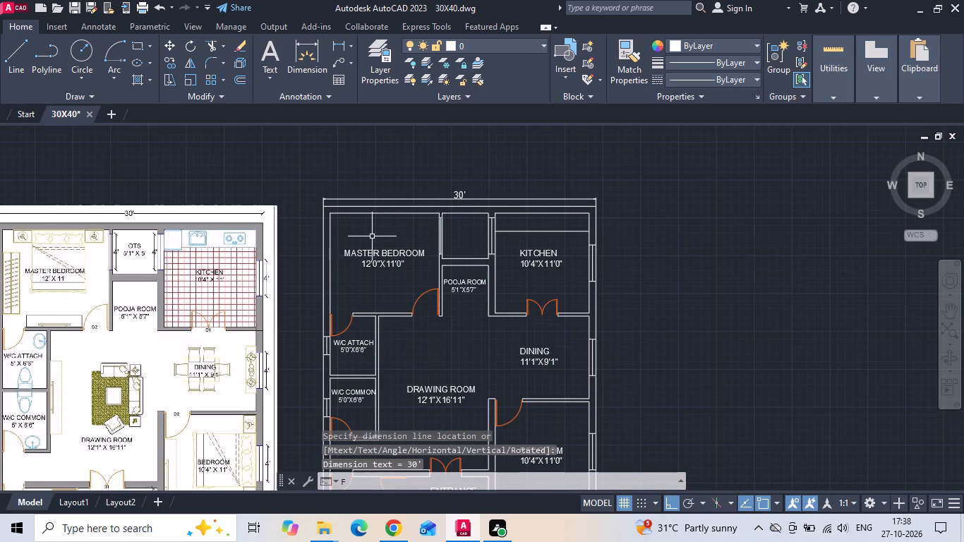
key(Escape)
text(DLI)
key(space)
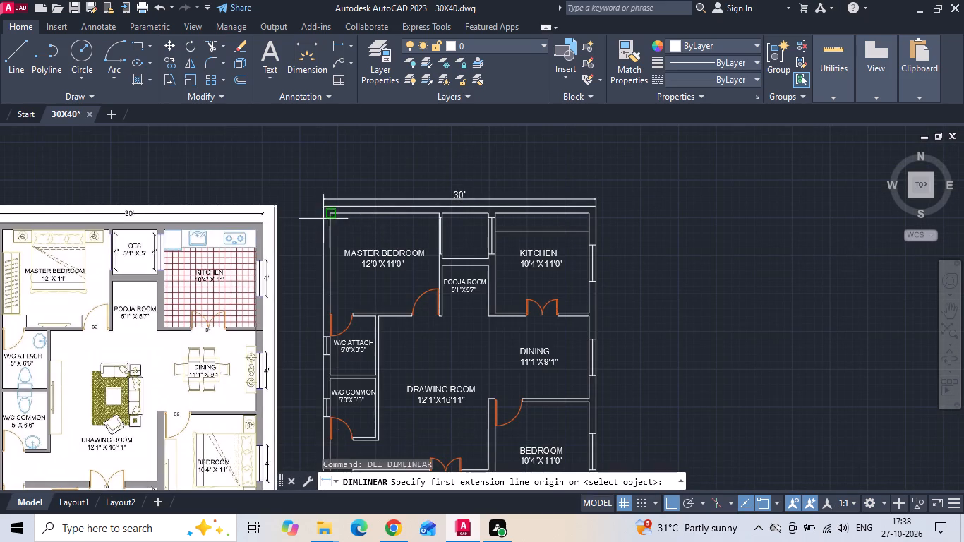
scroll(319, 219, up, 2)
click(326, 186)
scroll(382, 159, down, 3)
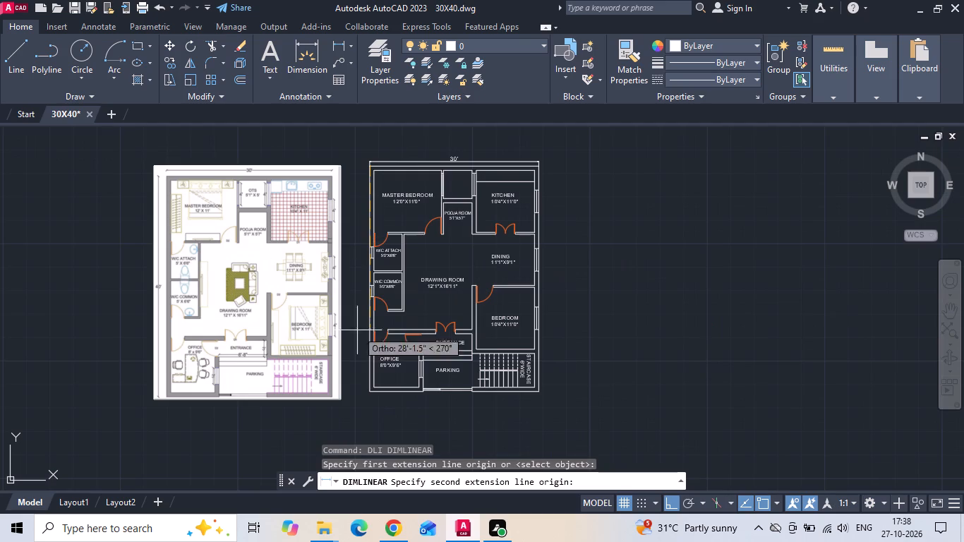
scroll(369, 392, up, 3)
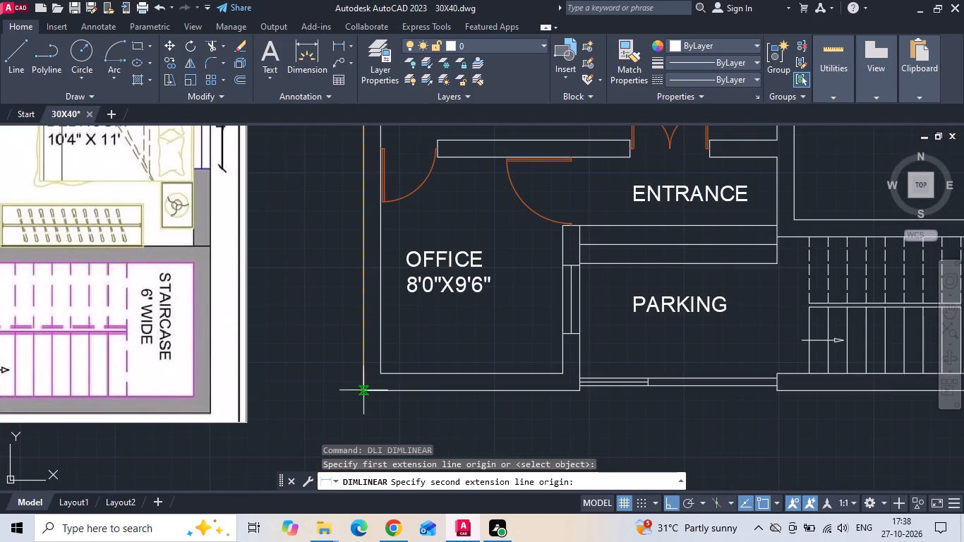
click(361, 388)
scroll(361, 387, down, 2)
click(351, 358)
Hatch the outer wall around the master bedroom and kitchen with a solid fill in grey 147,149,152.
scroll(480, 370, down, 1)
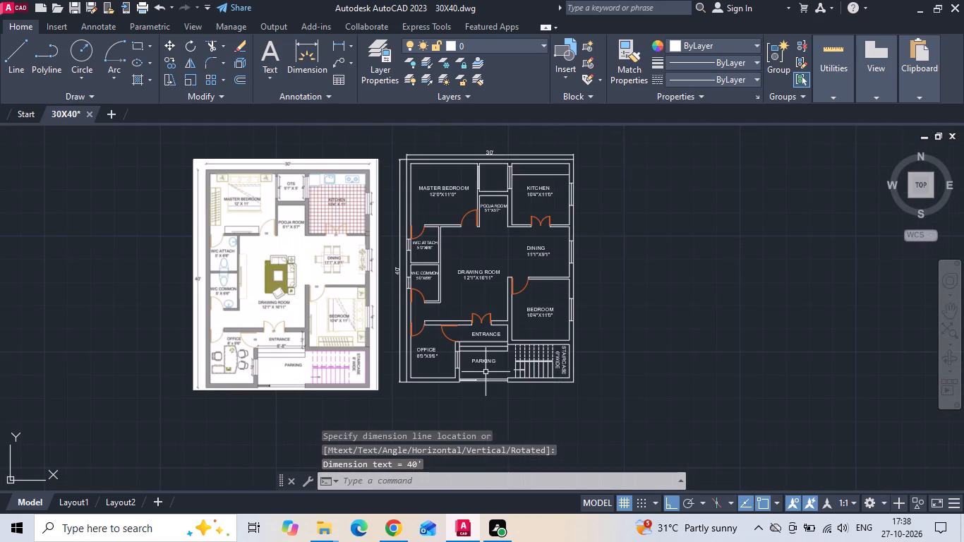
text(H)
key(space)
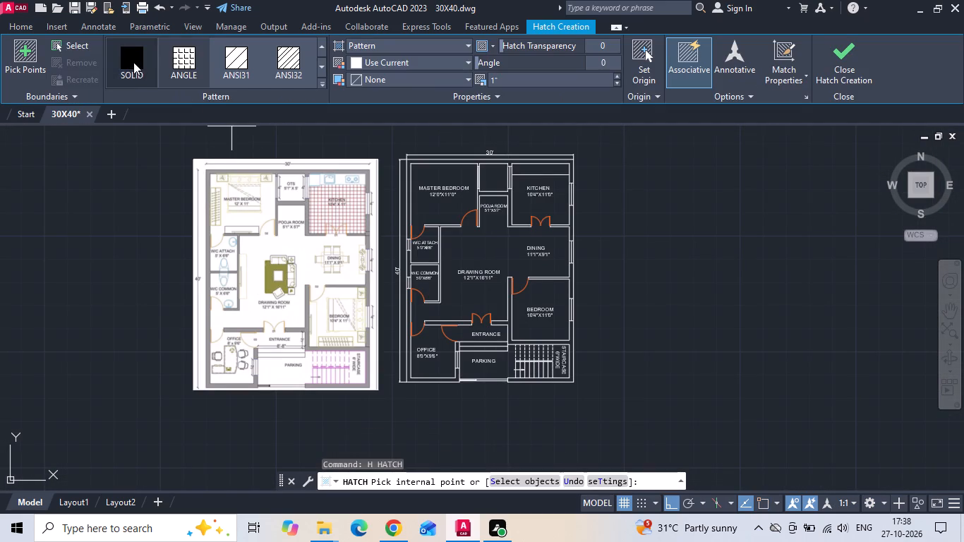
click(133, 62)
click(352, 63)
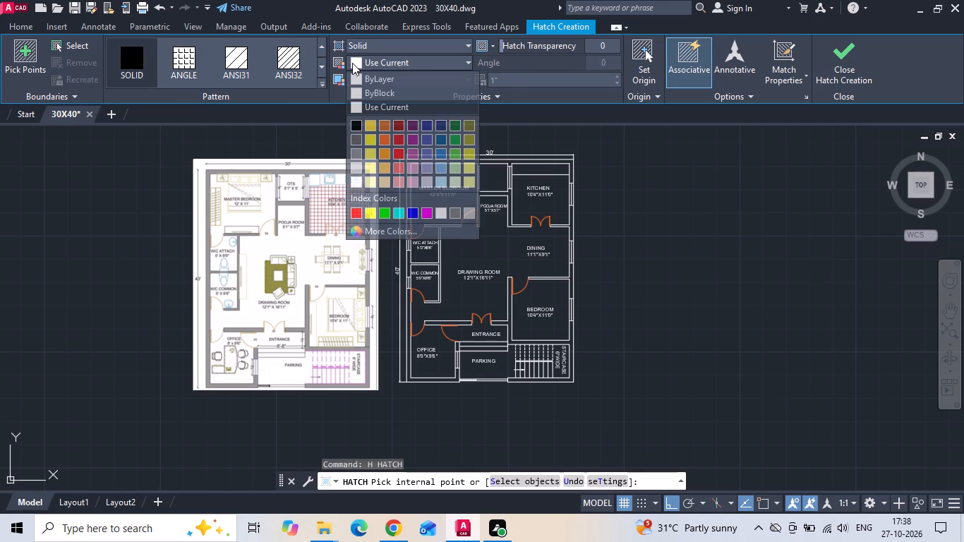
click(351, 166)
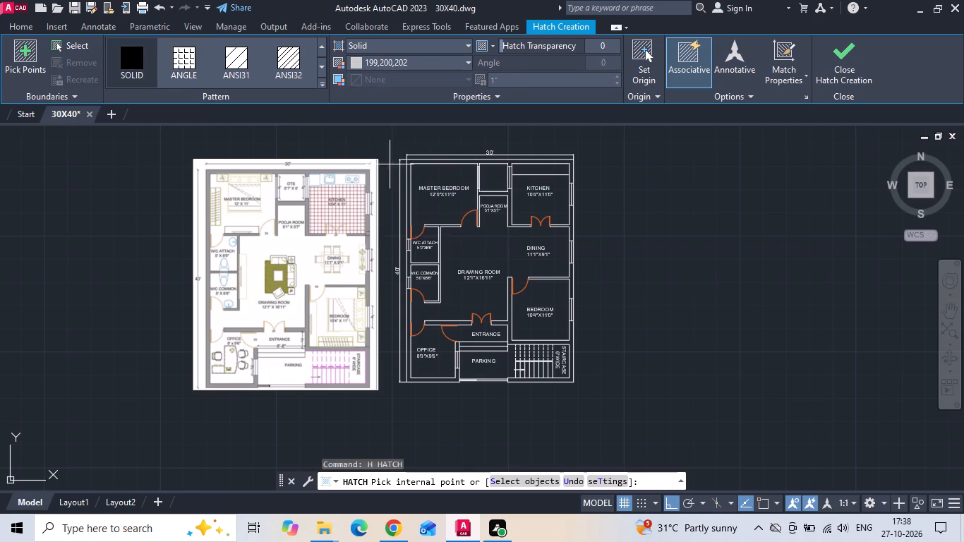
scroll(402, 163, up, 1)
click(420, 160)
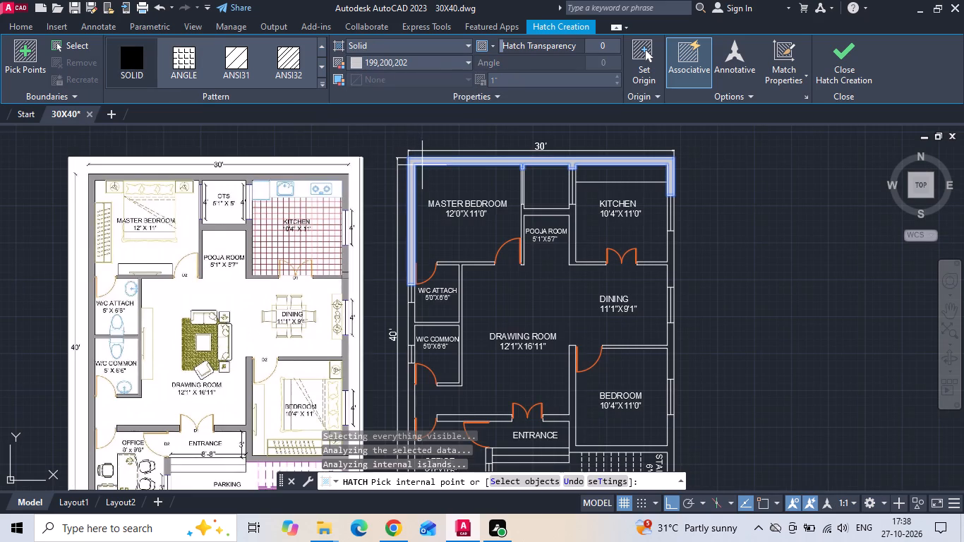
click(357, 61)
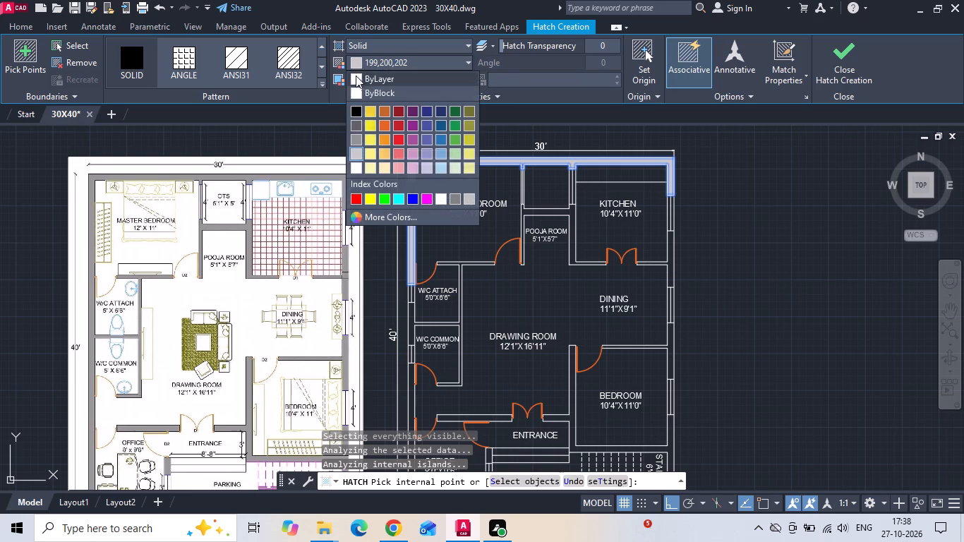
click(351, 142)
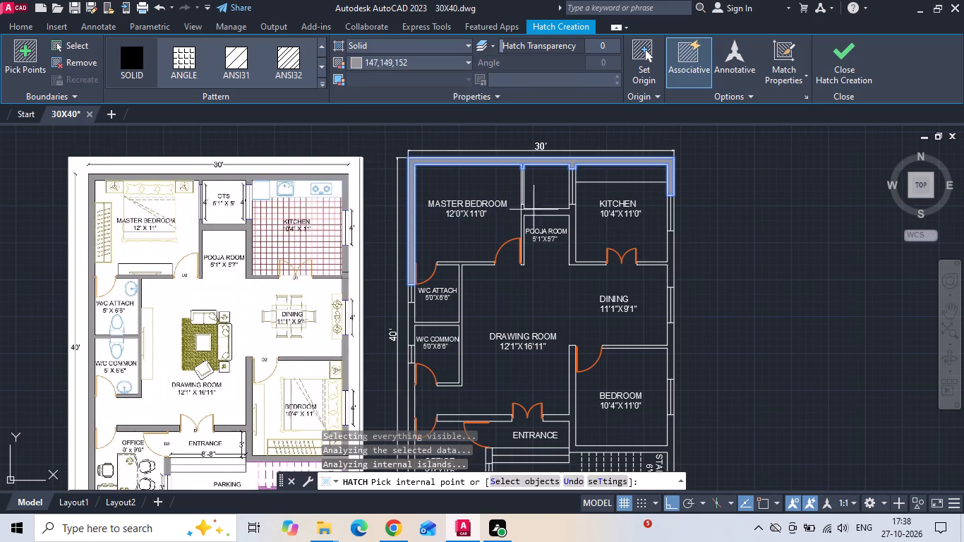
Add the walls around the pooja room, kitchen, dining, bedroom and staircase to the solid grey hatch.
click(543, 212)
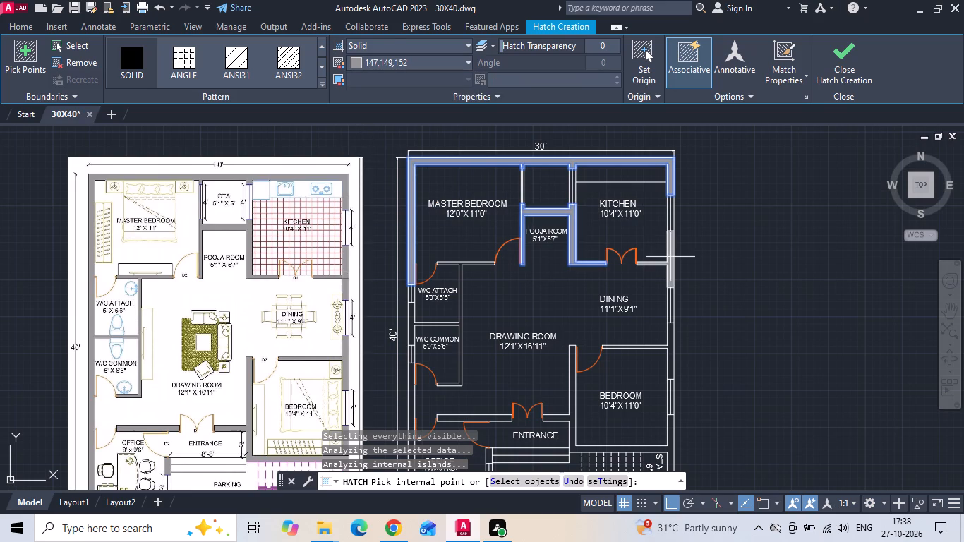
click(670, 257)
middle_drag(657, 312, 636, 214)
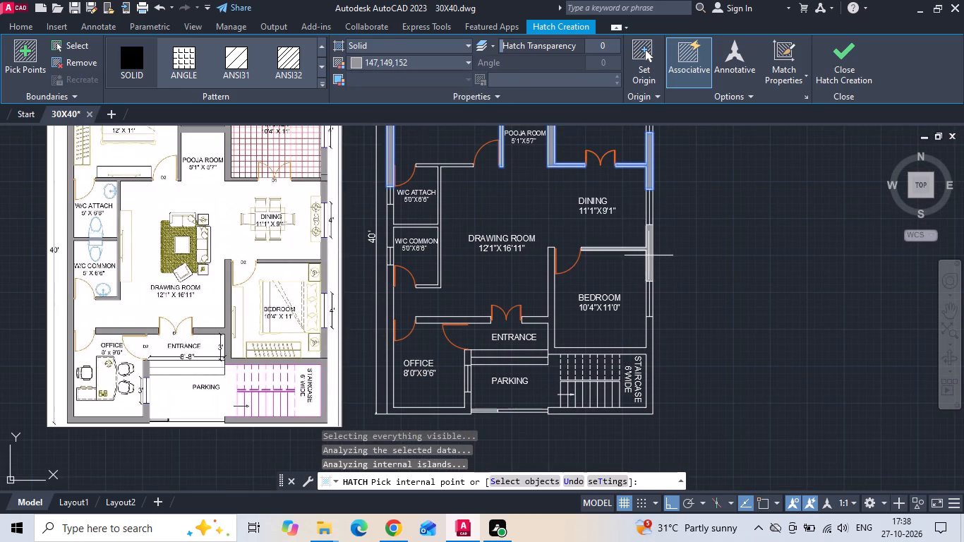
click(649, 256)
click(653, 349)
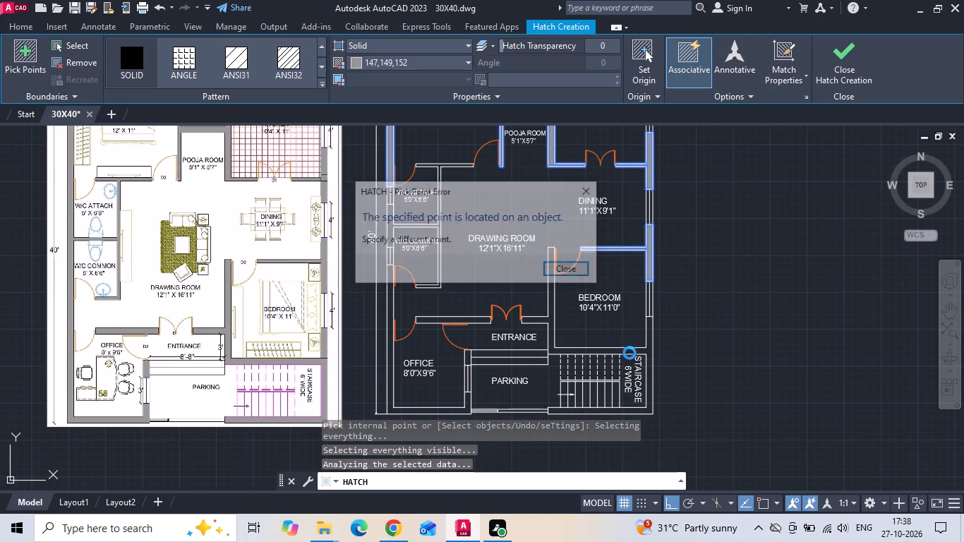
click(584, 195)
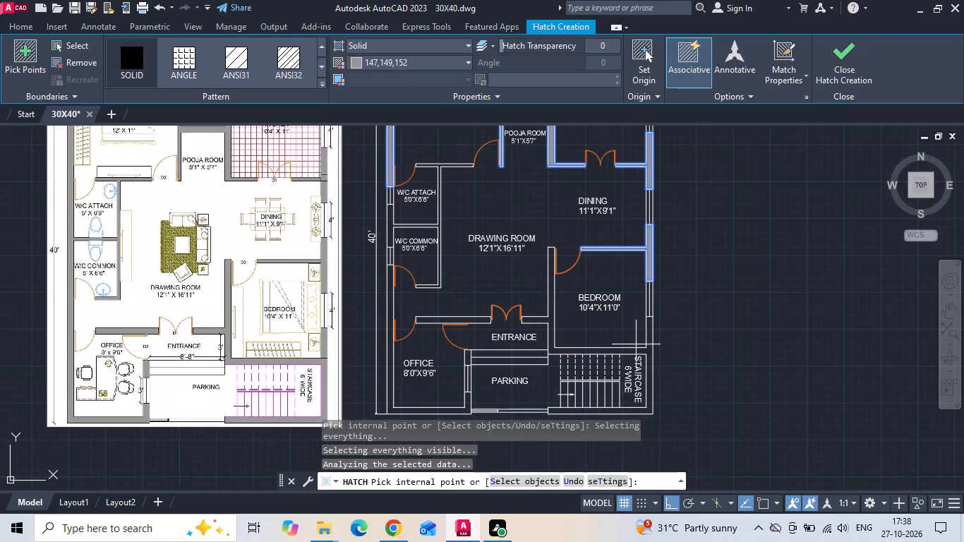
click(649, 352)
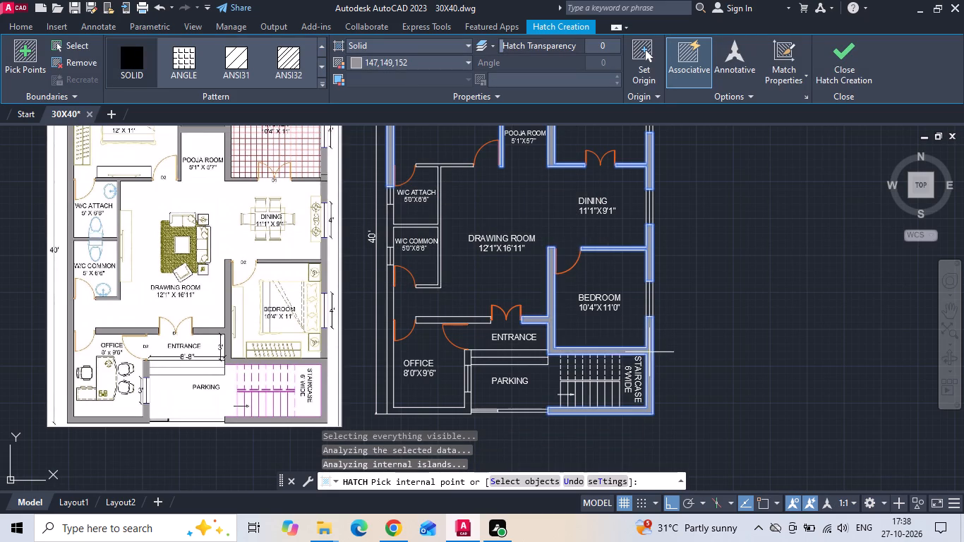
Add the entrance, toilet and office walls, including the short piece beside the parking, to the hatch and finish it.
click(433, 319)
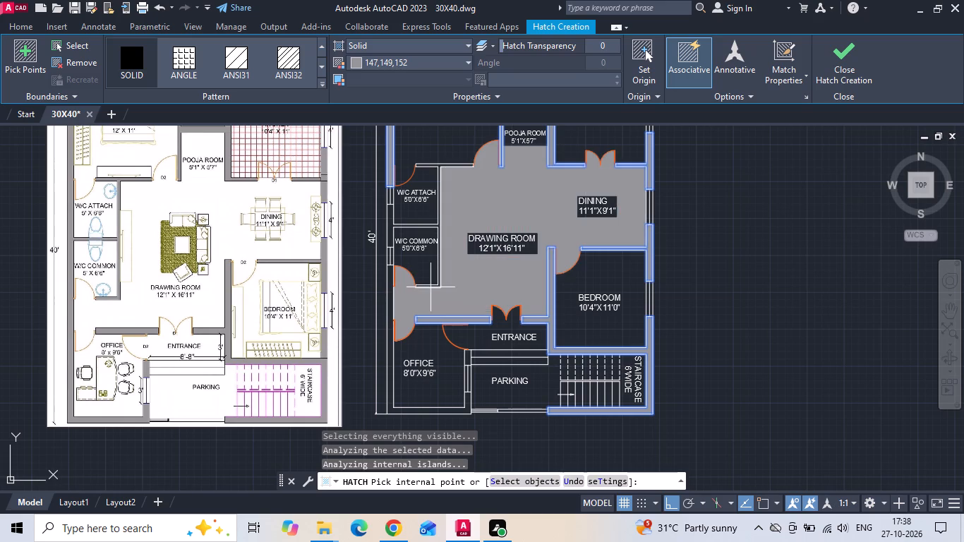
click(430, 287)
click(392, 329)
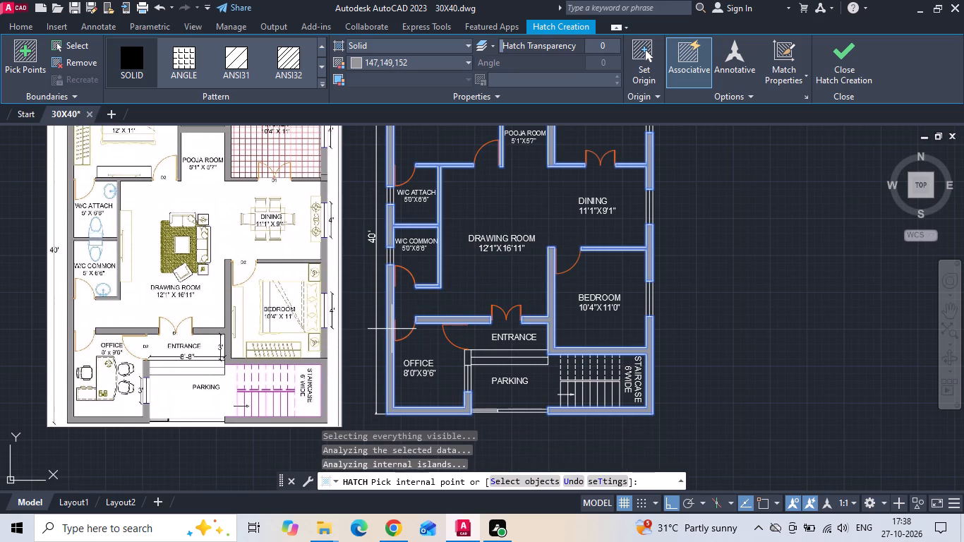
click(466, 358)
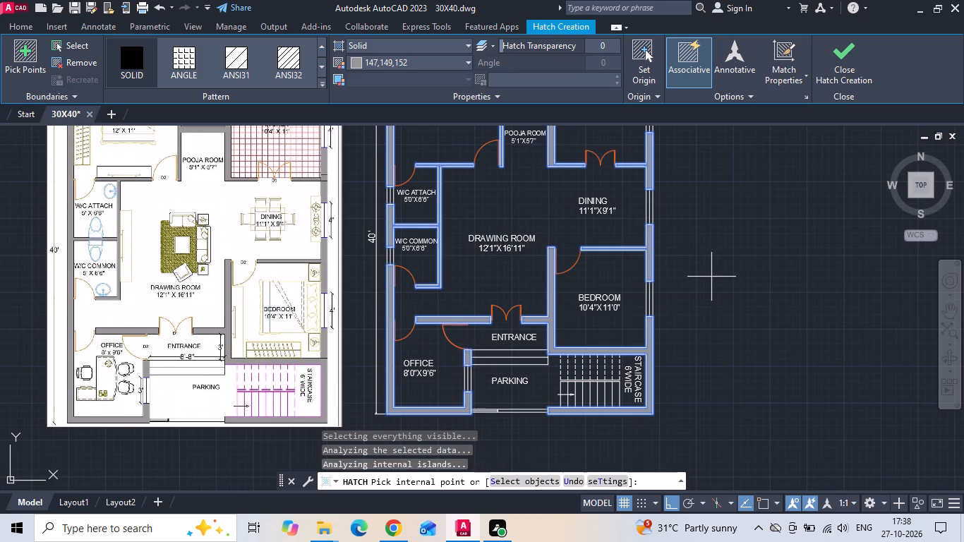
scroll(711, 277, down, 1)
key(space)
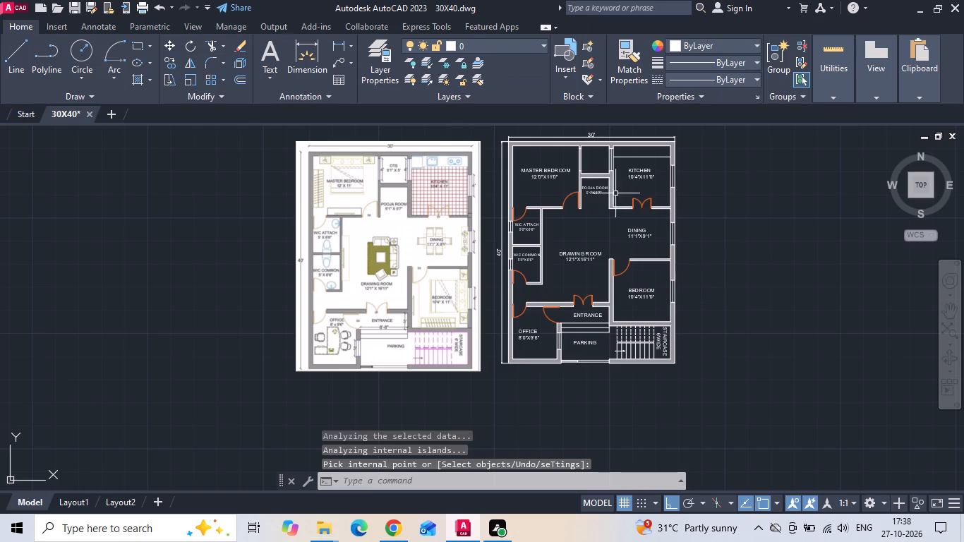
Copy the POOJA ROOM label up to the unlabelled room directly above the pooja room.
scroll(598, 163, up, 2)
middle_drag(596, 163, 581, 229)
click(581, 296)
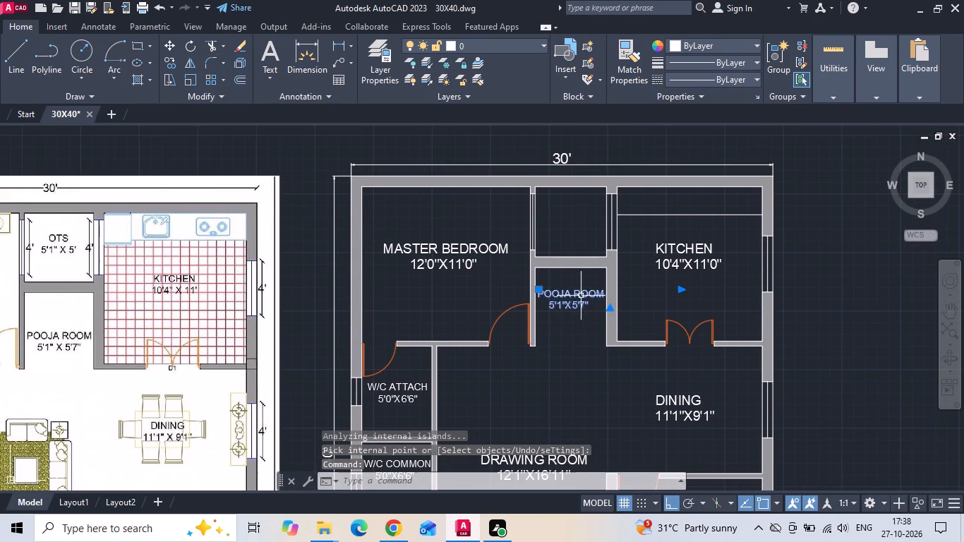
right_click(581, 296)
click(613, 277)
click(579, 381)
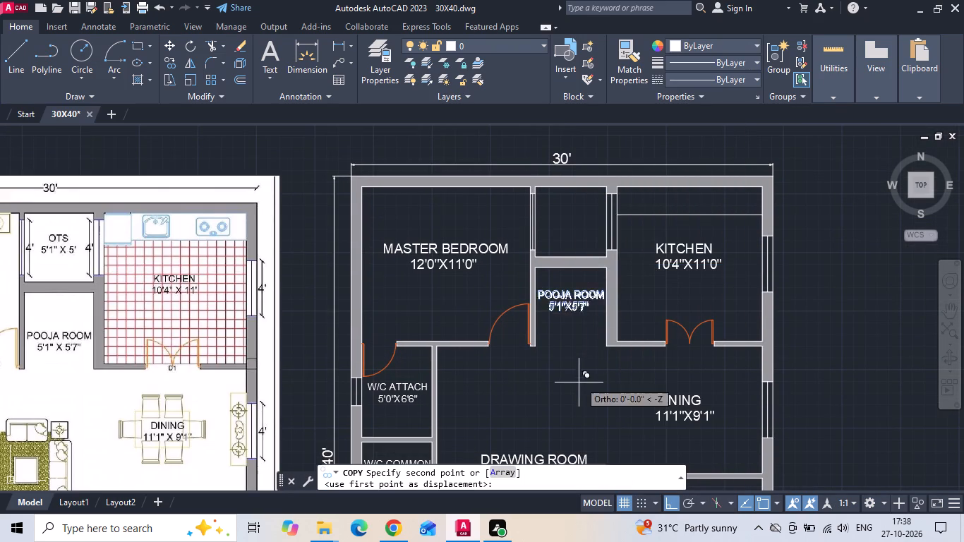
click(583, 300)
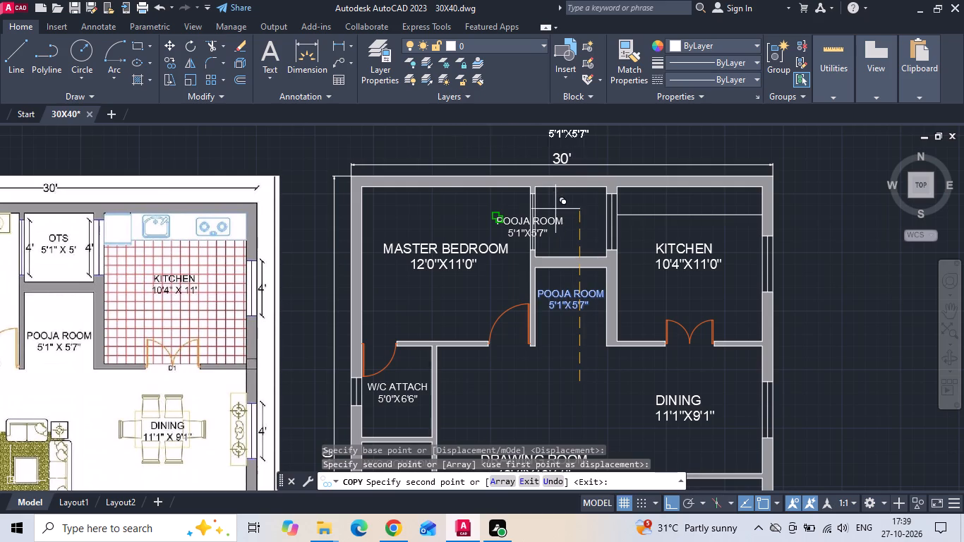
key(Escape)
Move the copied POOJA ROOM label into the small room above the pooja room and adjust its height there.
click(550, 216)
right_click(550, 217)
click(574, 255)
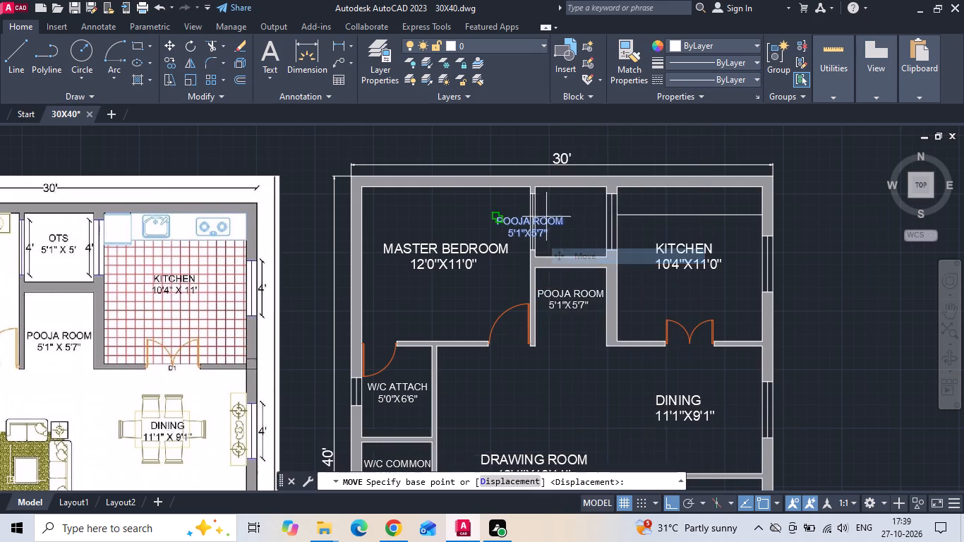
scroll(546, 216, up, 2)
drag(568, 194, 605, 185)
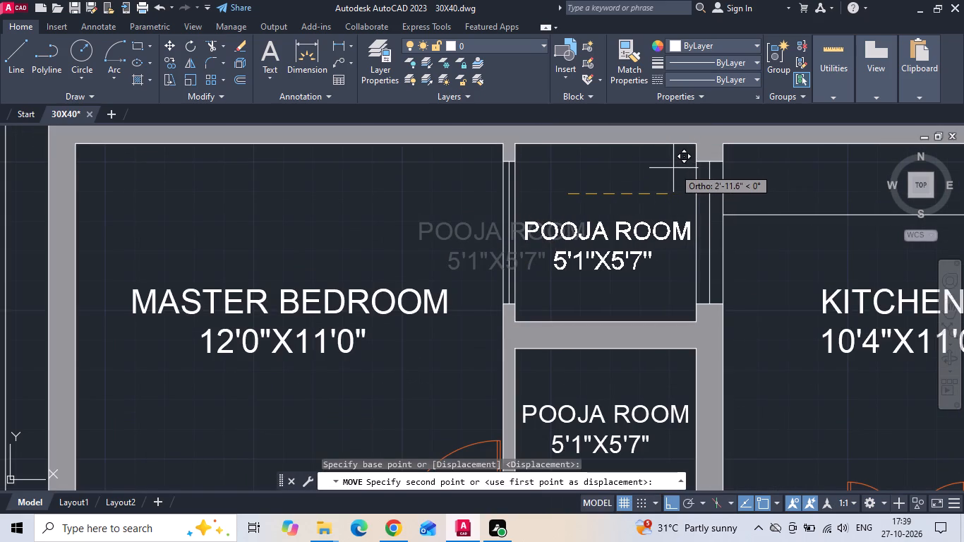
click(672, 168)
click(596, 234)
right_click(595, 234)
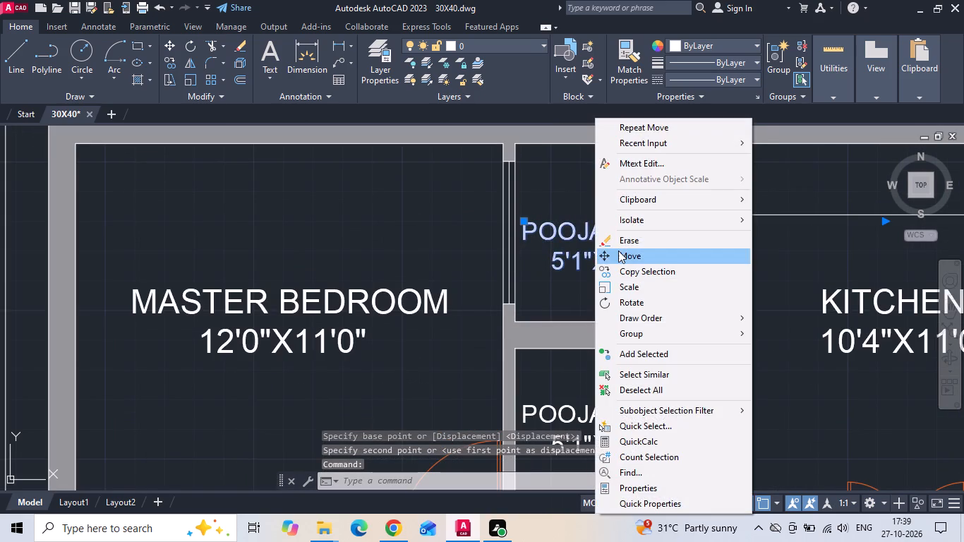
click(619, 251)
click(607, 294)
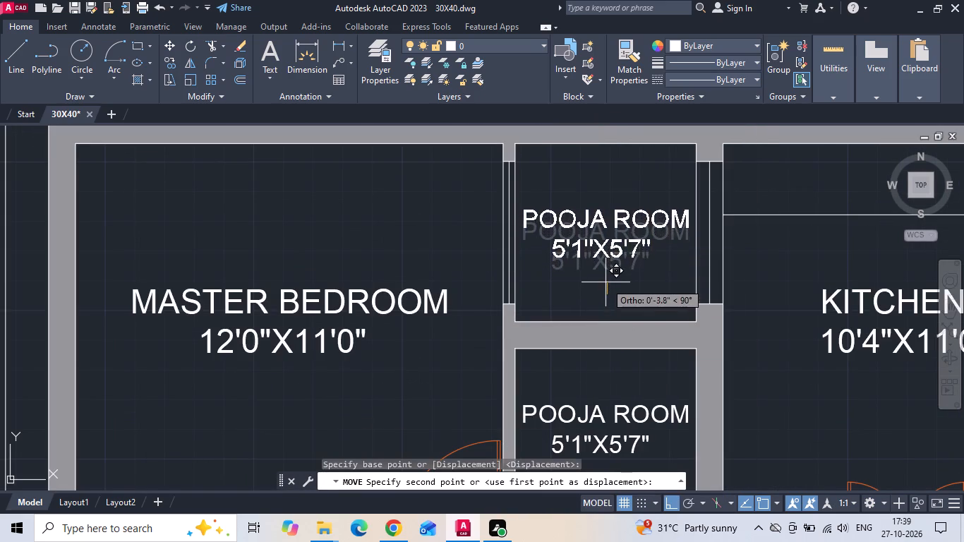
click(605, 282)
Replace the name in the upper POOJA ROOM label with OTS, keeping the size on its own line.
scroll(661, 268, down, 2)
double_click(652, 248)
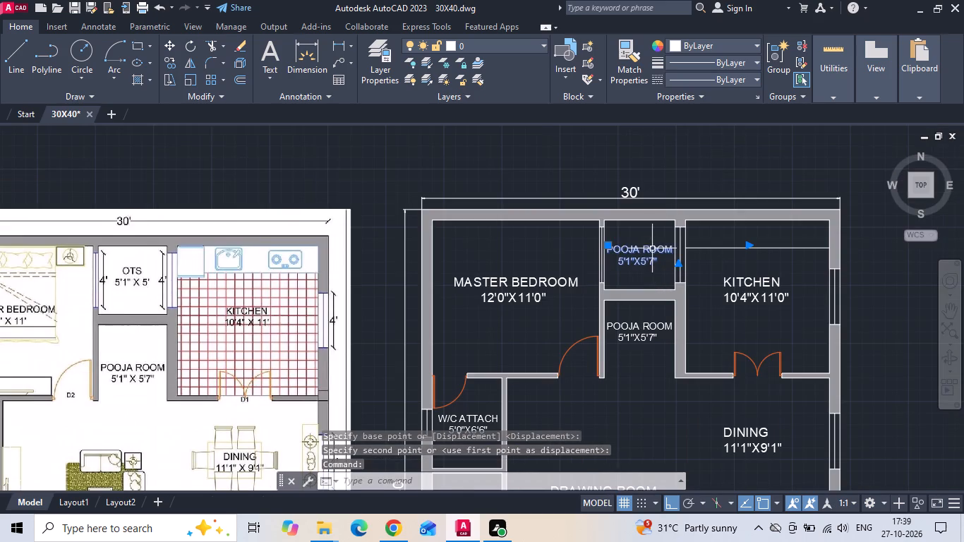
drag(677, 251, 511, 251)
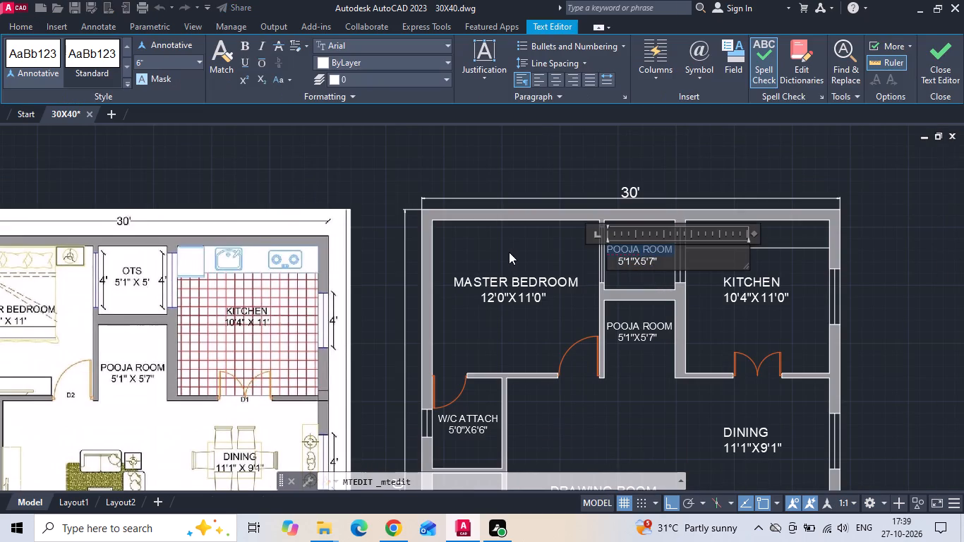
key(BackSpace)
key(o)
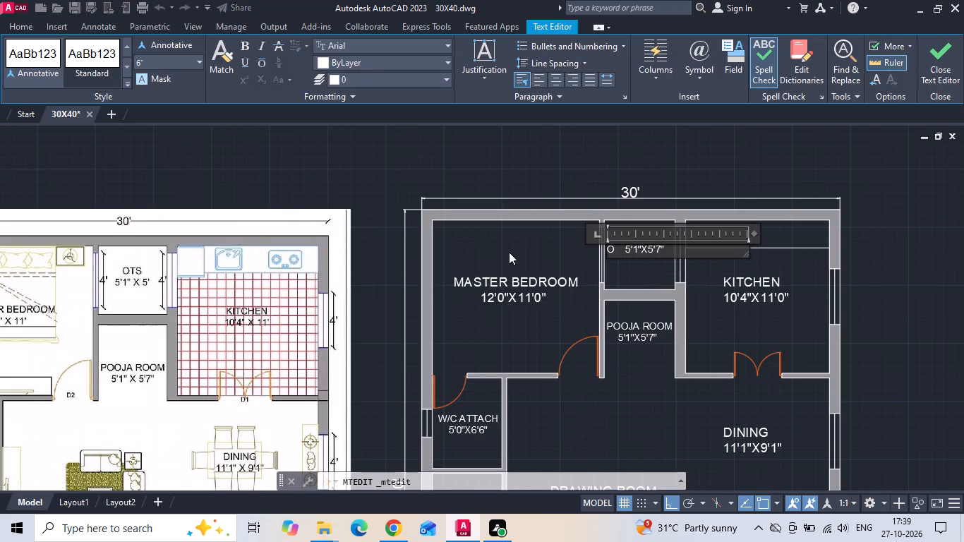
text(TS)
key(Return)
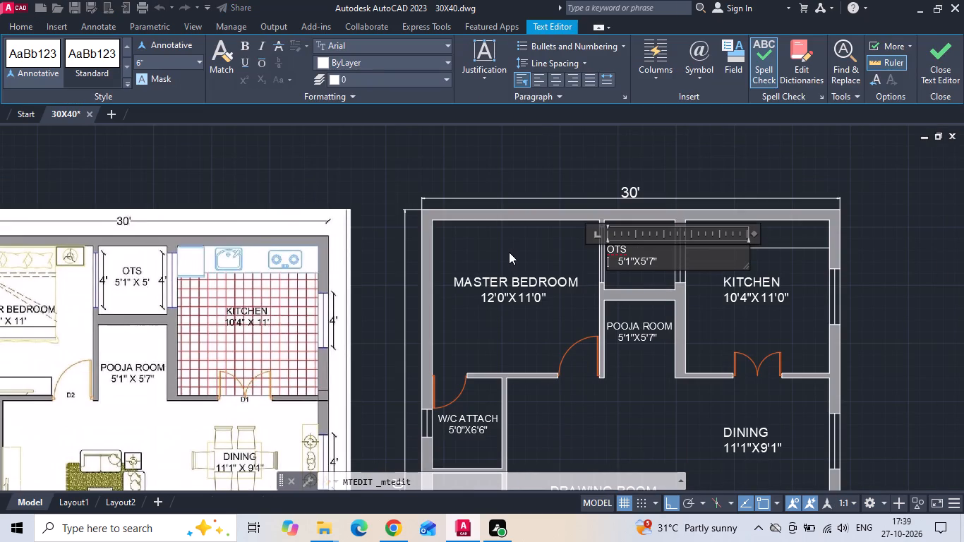
Change the size in the OTS label to 5'1"X5'0" and align its two lines using spaces.
click(622, 263)
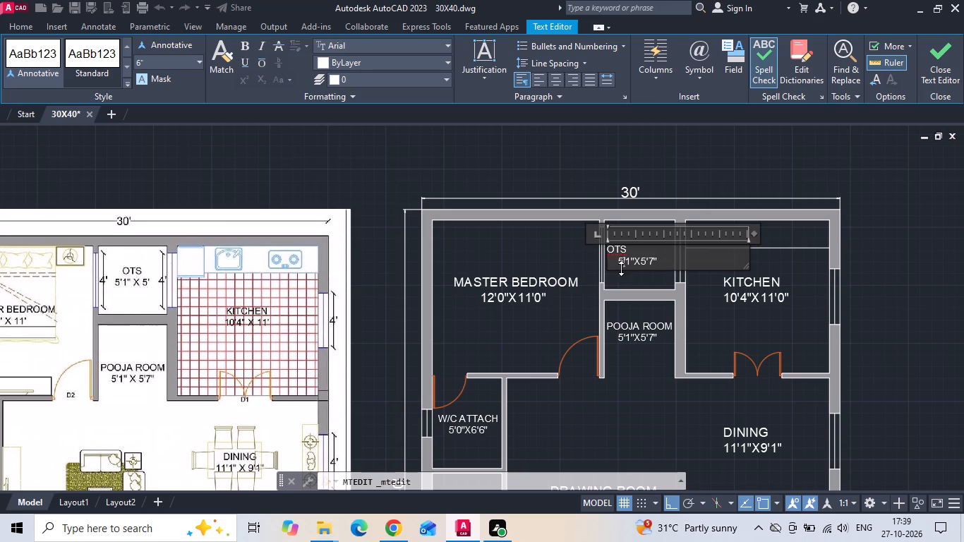
click(621, 261)
key(BackSpace)
key(BackSpace)
key(BackSpace)
key(BackSpace)
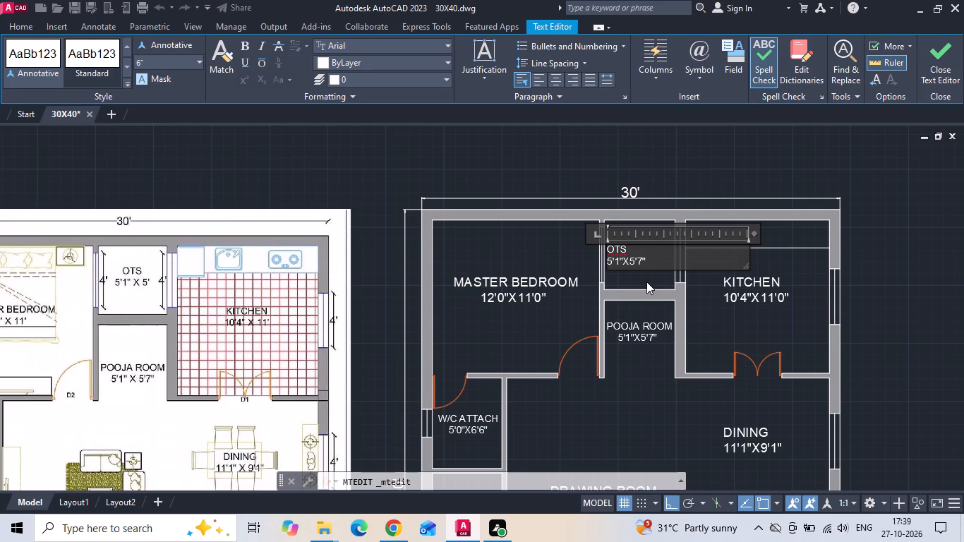
scroll(642, 260, up, 2)
click(637, 263)
key(BackSpace)
key(0)
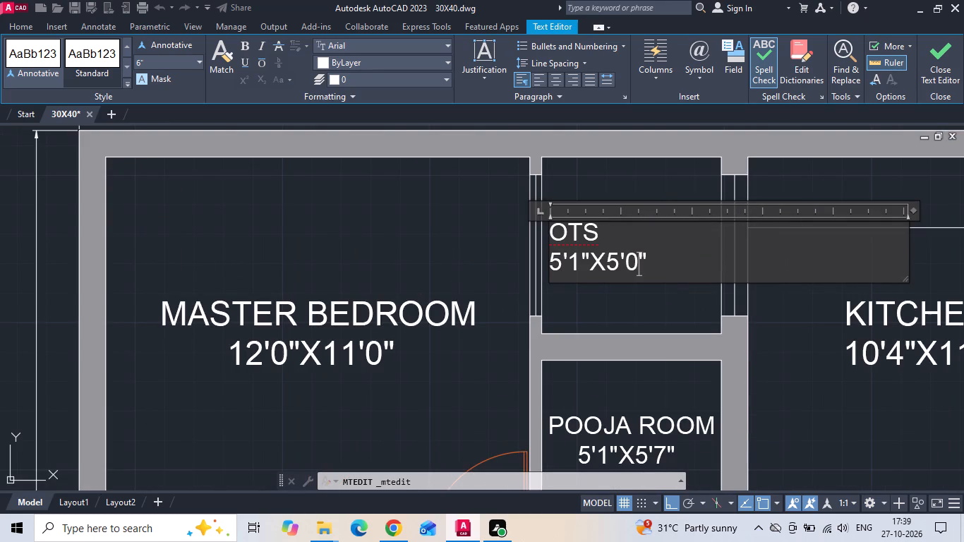
click(550, 241)
key(space)
key(space)
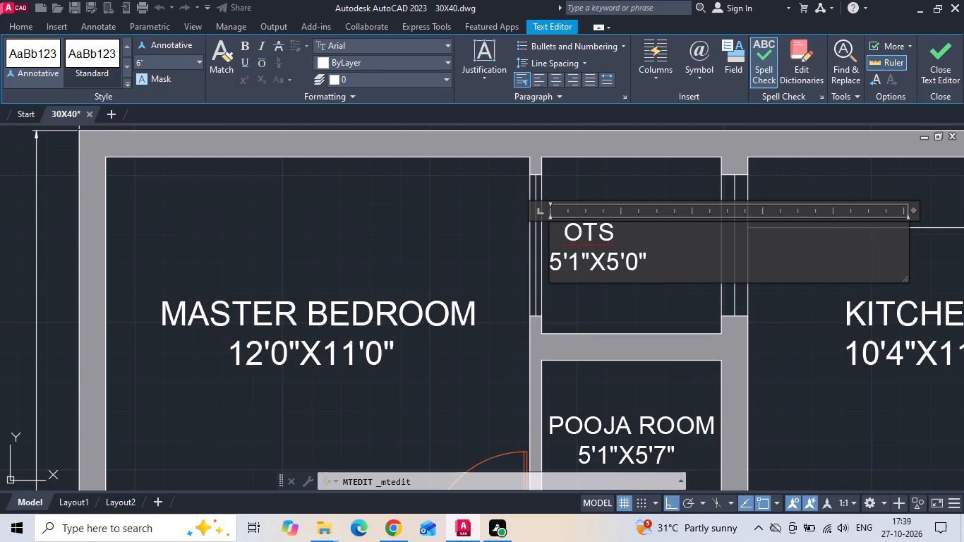
key(space)
click(579, 292)
Move the OTS label sideways to the middle of its room and save the drawing.
click(610, 284)
click(596, 251)
right_click(596, 251)
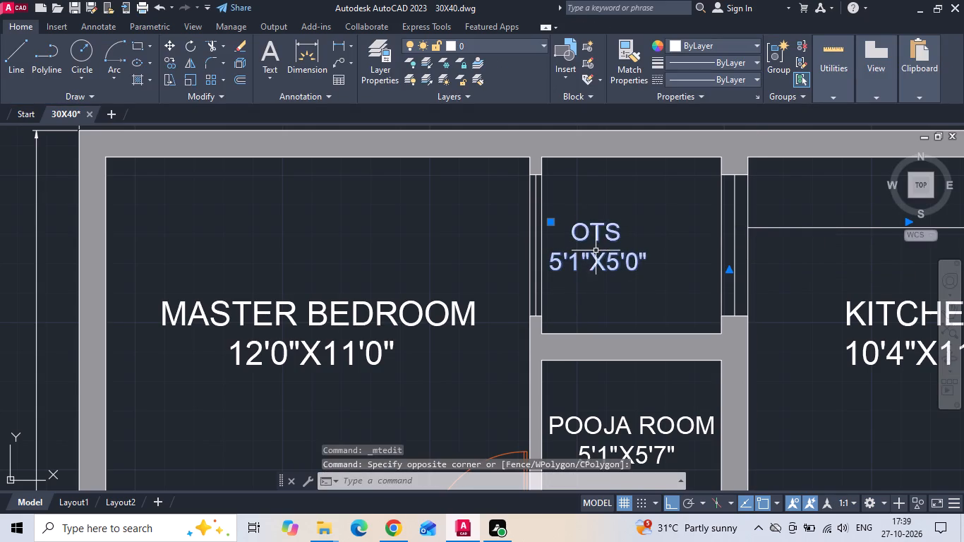
click(622, 251)
click(609, 299)
click(645, 306)
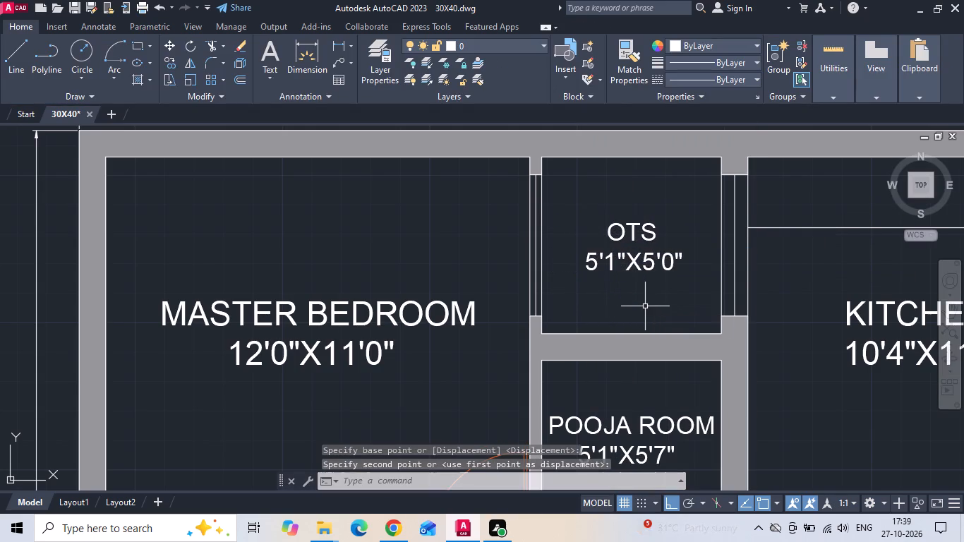
key(ctrl+s)
key(ctrl+s)
Copy the whole floor plan with its dimensions to the empty area right of the original and save the drawing.
scroll(639, 284, down, 1)
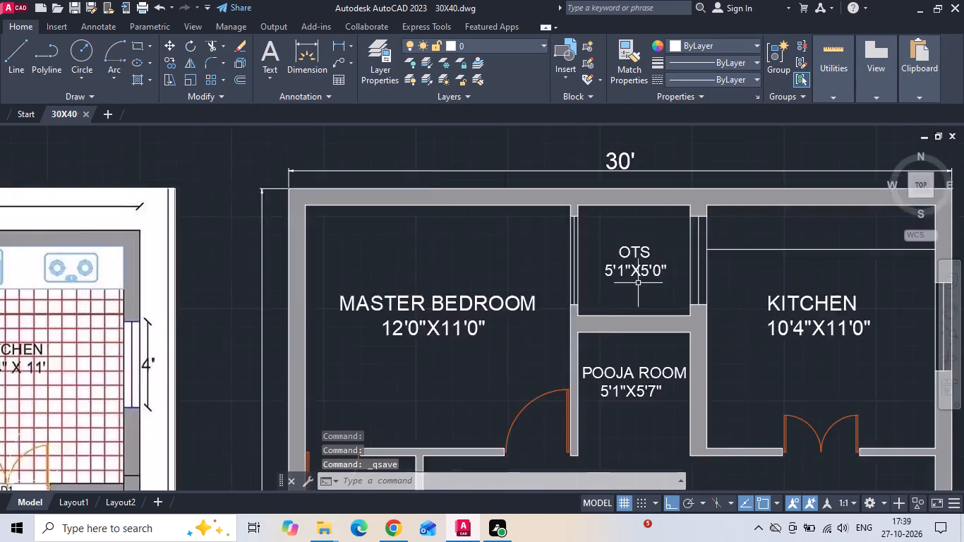
scroll(638, 283, down, 1)
scroll(589, 237, down, 2)
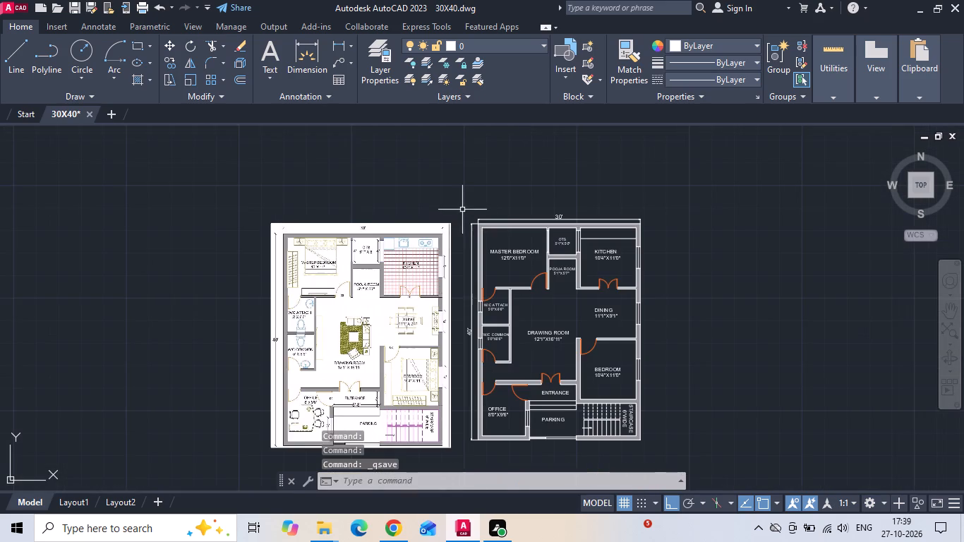
drag(461, 210, 470, 236)
click(666, 452)
right_click(667, 287)
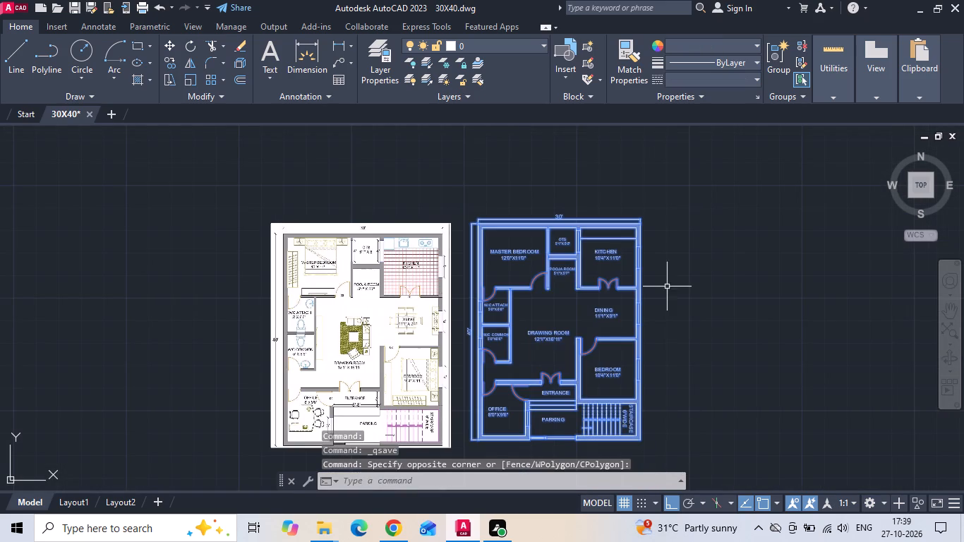
click(680, 294)
drag(680, 295, 706, 303)
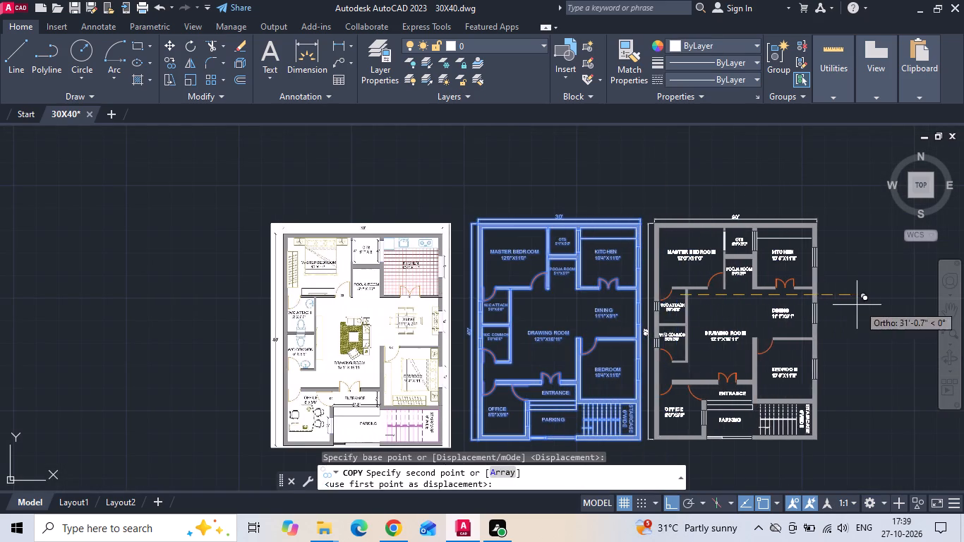
click(909, 306)
key(Escape)
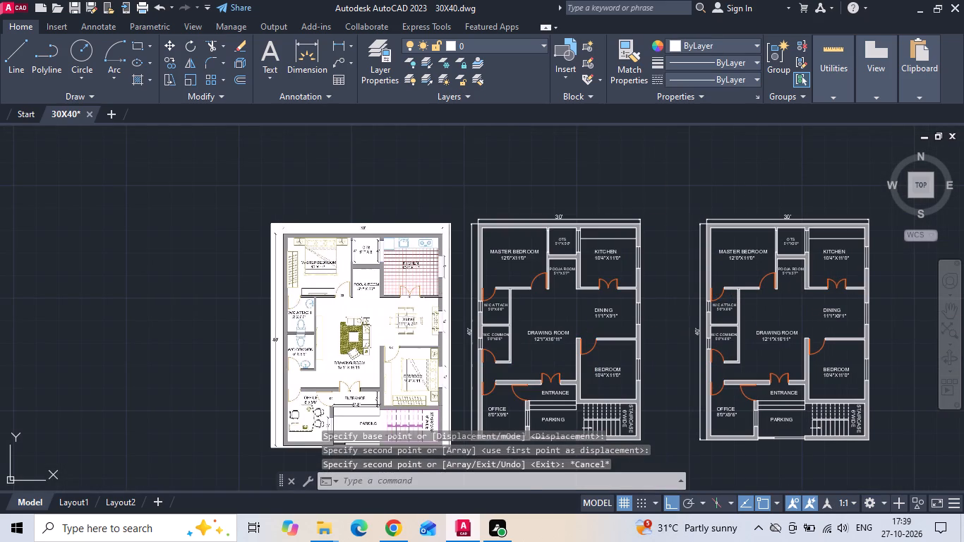
scroll(399, 327, up, 1)
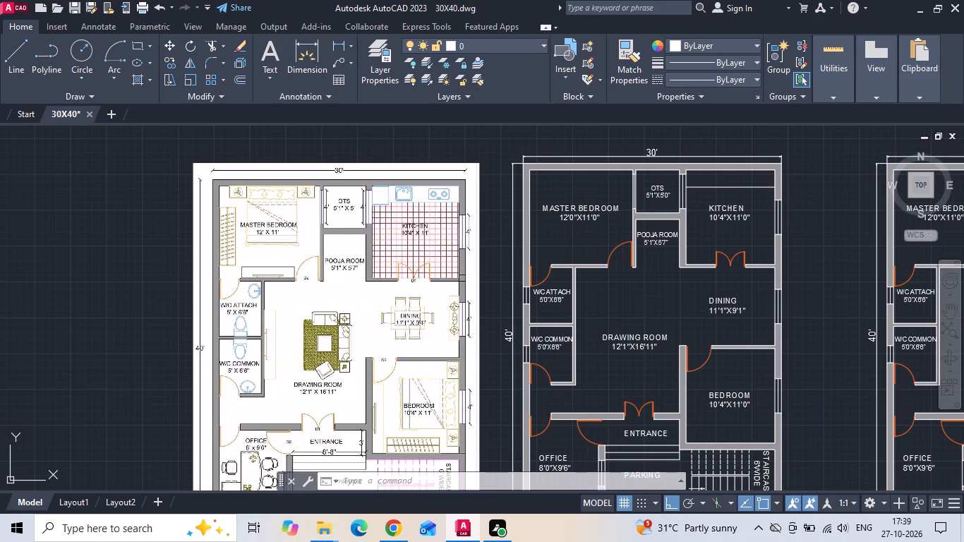
key(ctrl+s)
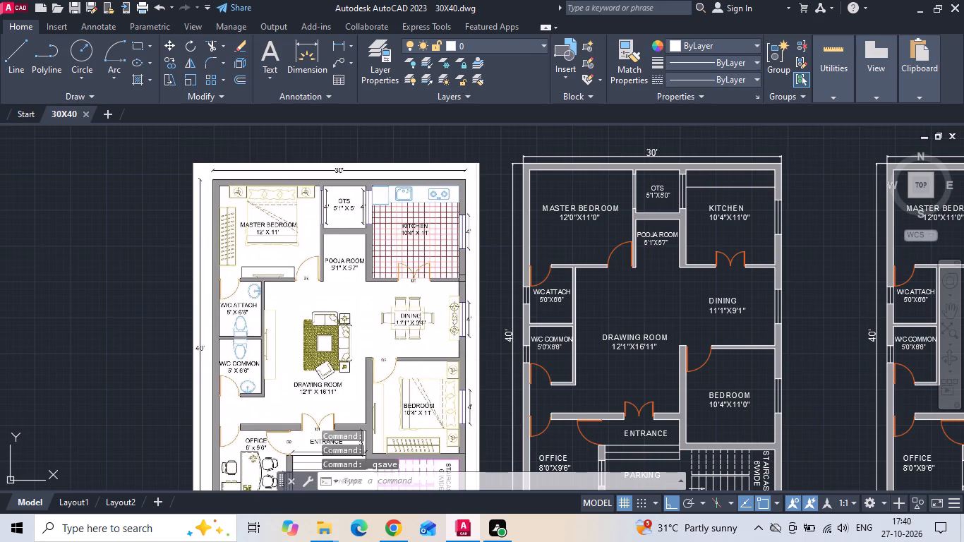
Browse the drawings in the Downloads folder and preview the plumbing block libraries.
scroll(380, 292, down, 1)
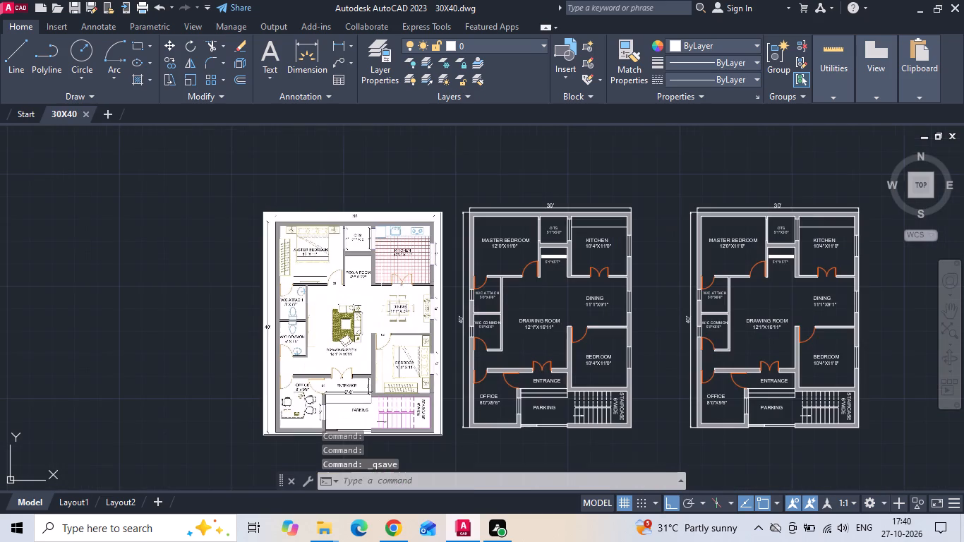
click(3, 6)
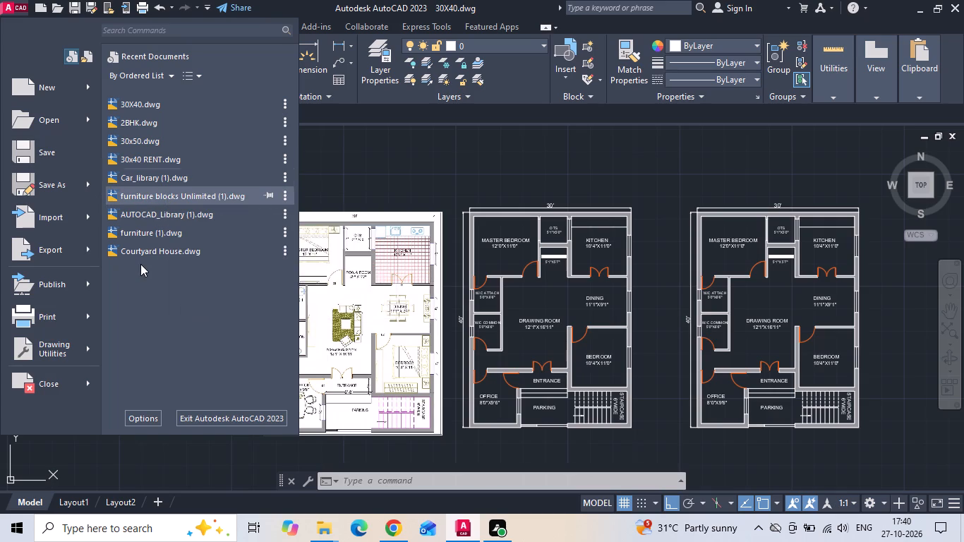
click(66, 126)
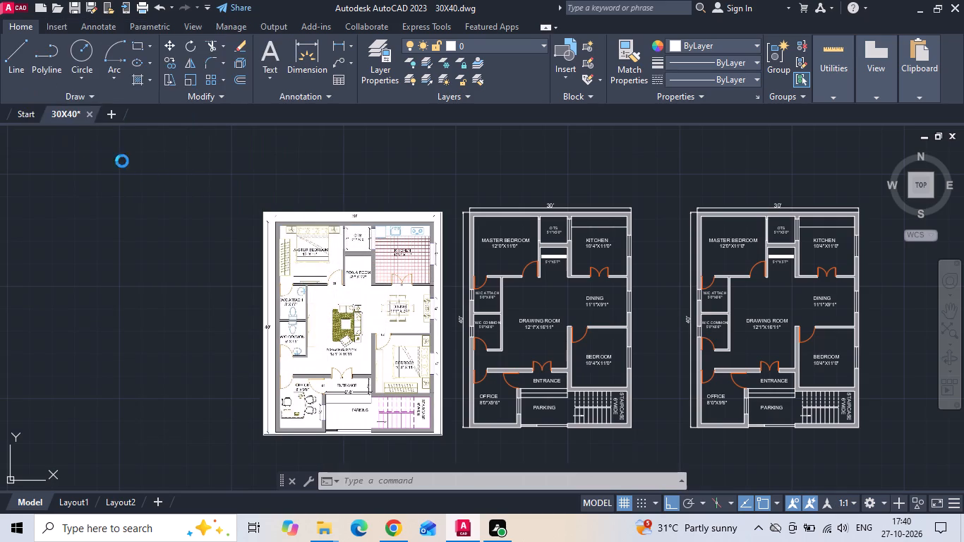
click(305, 224)
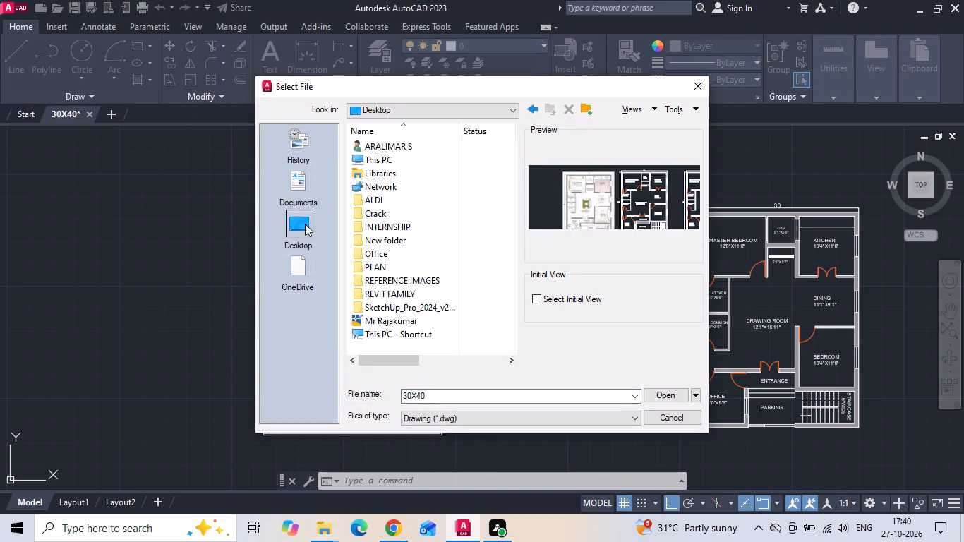
double_click(399, 162)
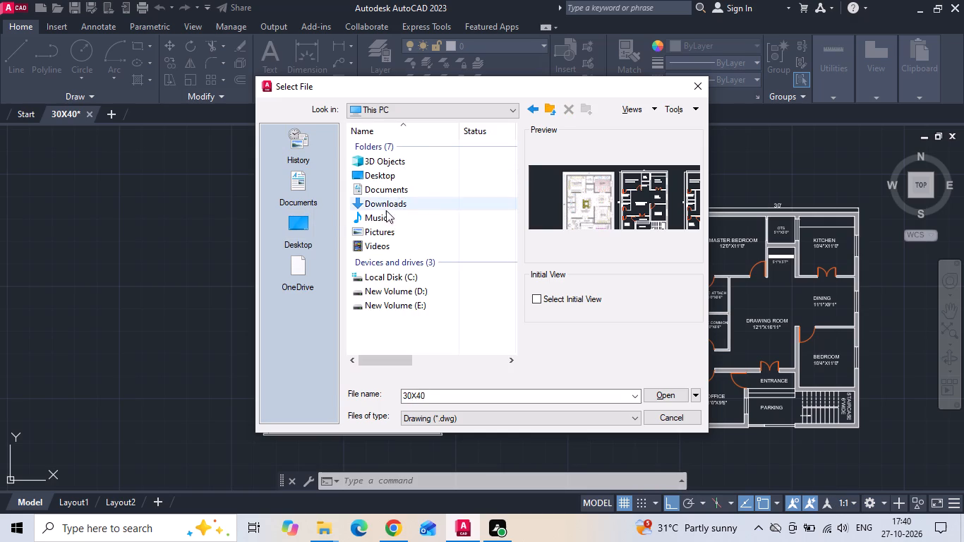
double_click(390, 205)
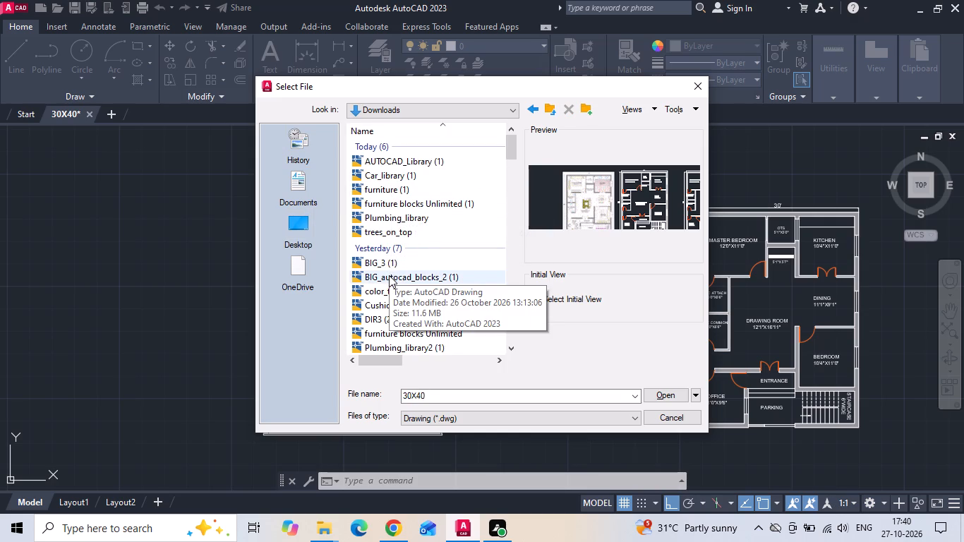
scroll(389, 275, down, 1)
click(398, 308)
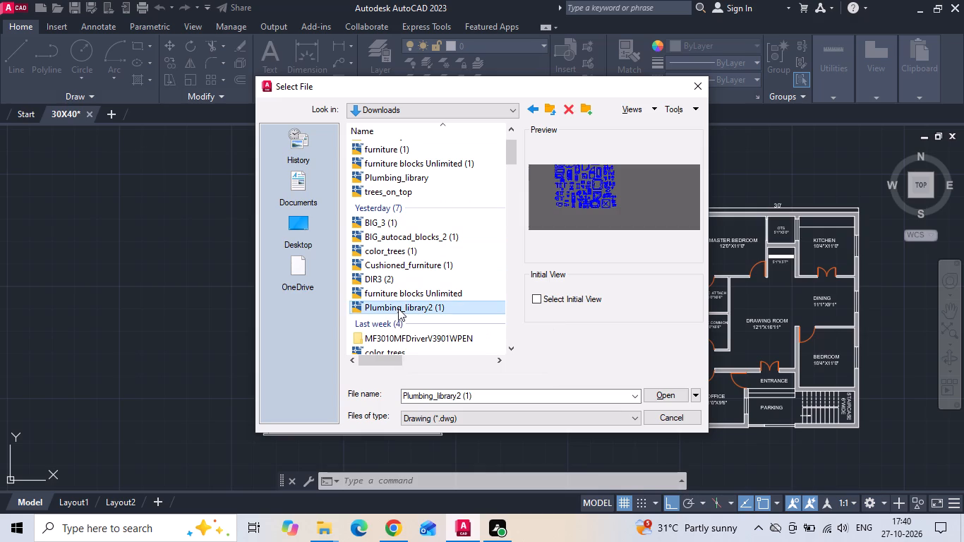
scroll(398, 308, down, 2)
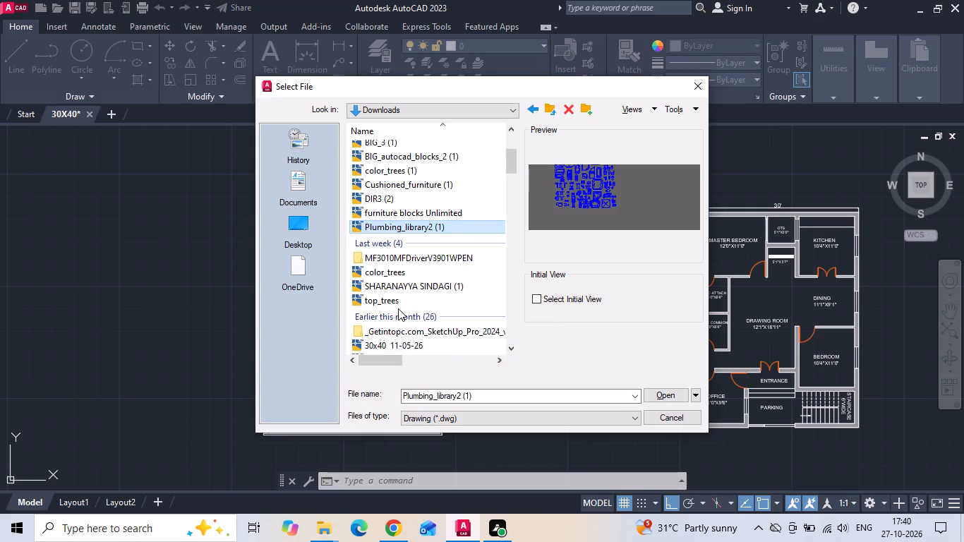
scroll(398, 308, down, 3)
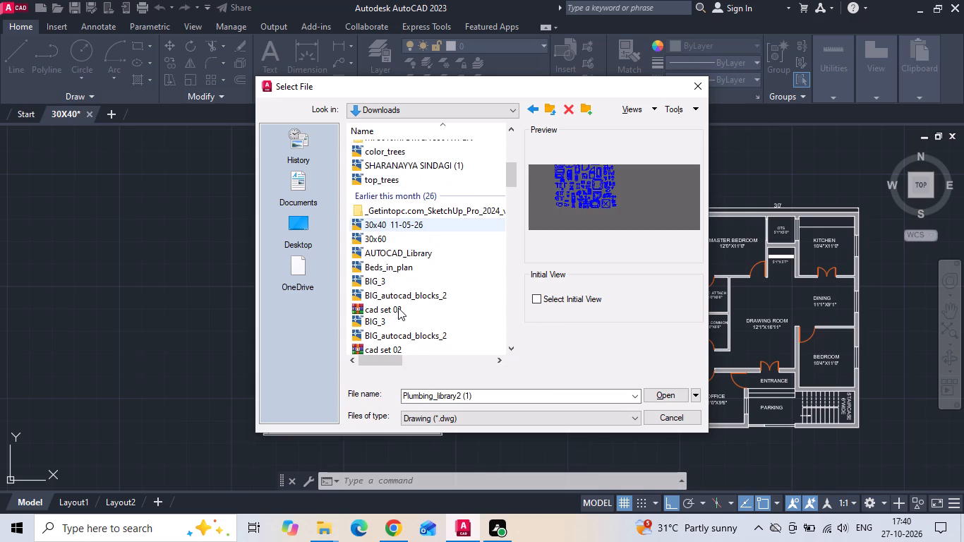
scroll(398, 308, down, 1)
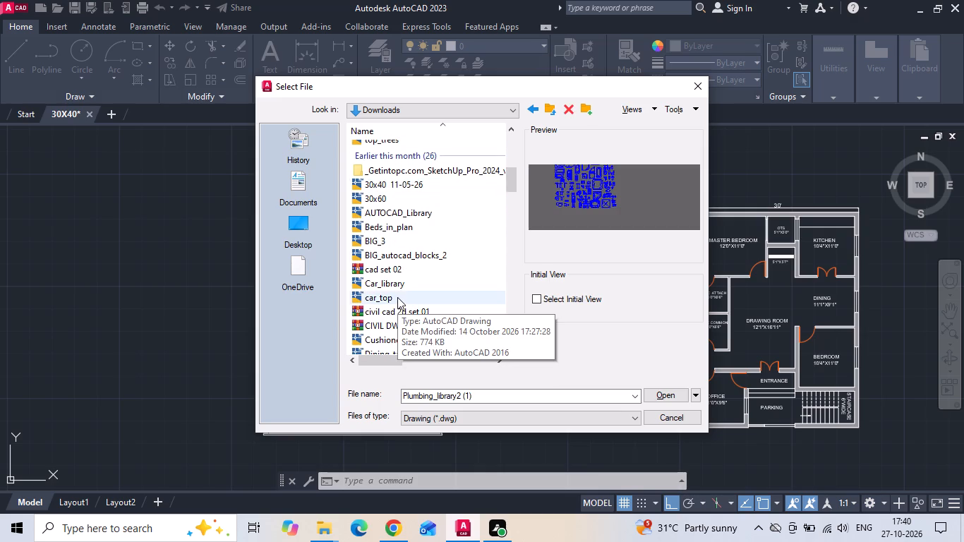
scroll(397, 297, down, 4)
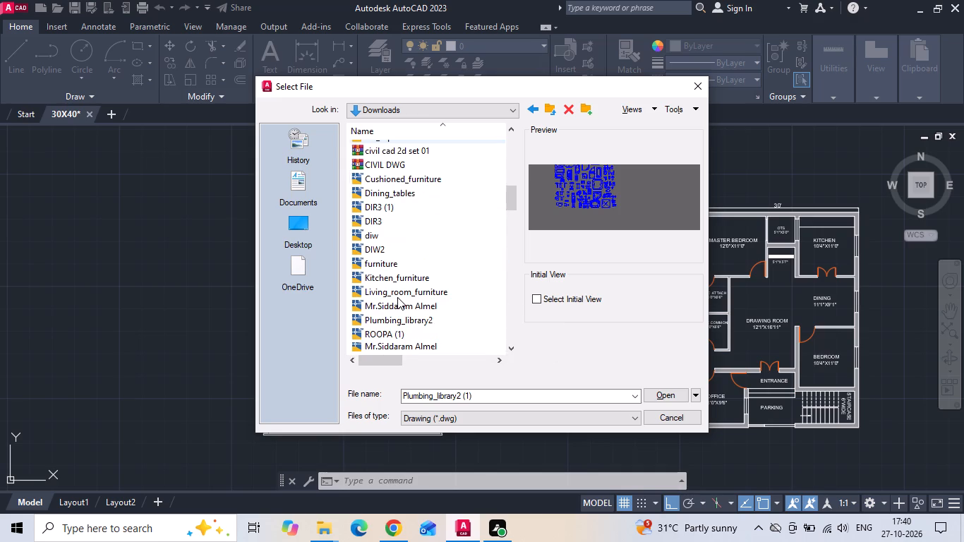
click(397, 317)
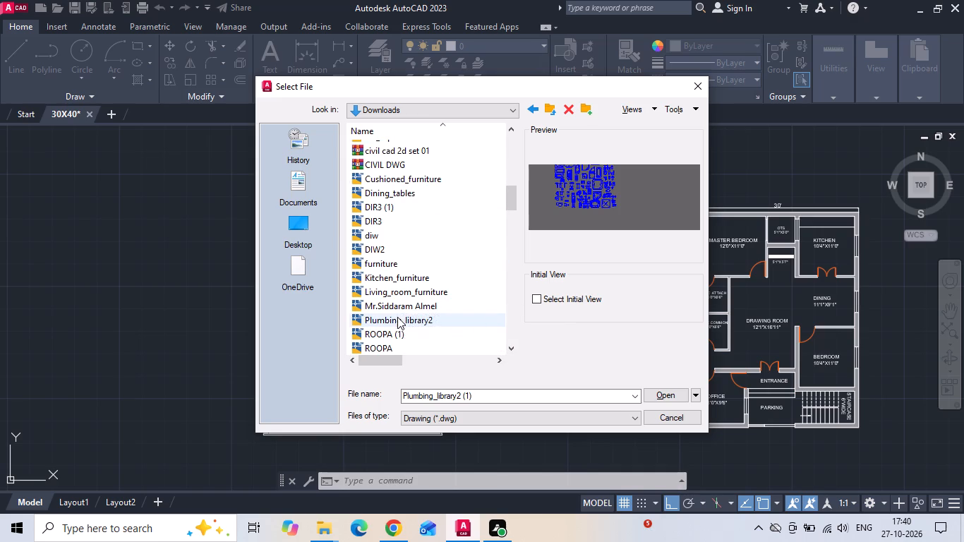
scroll(421, 328, down, 1)
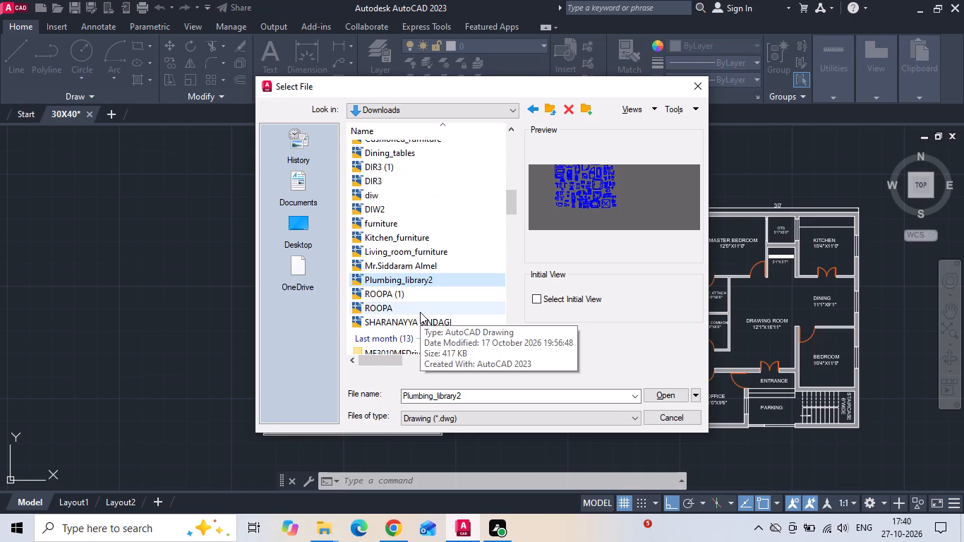
scroll(420, 312, down, 4)
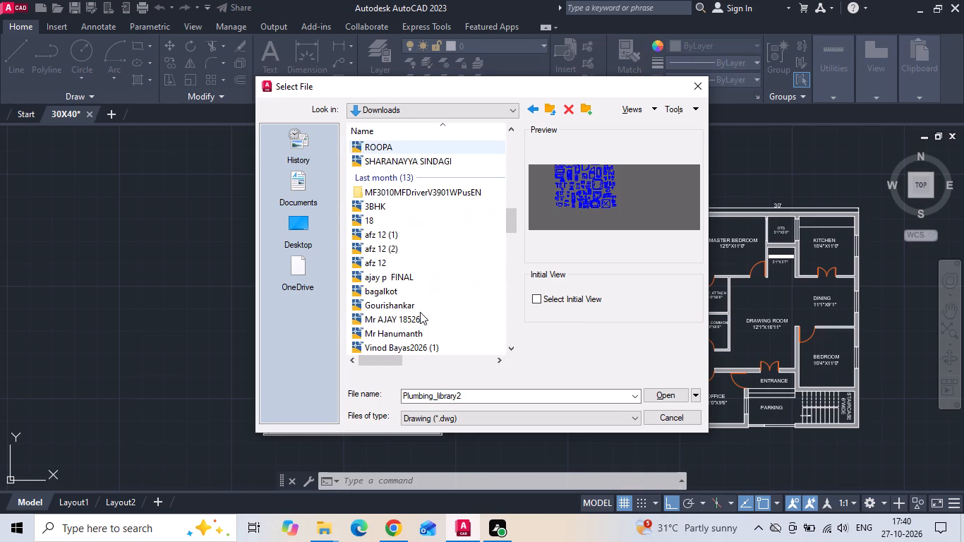
Open the Plumbing_library drawing from the Downloads folder.
double_click(299, 222)
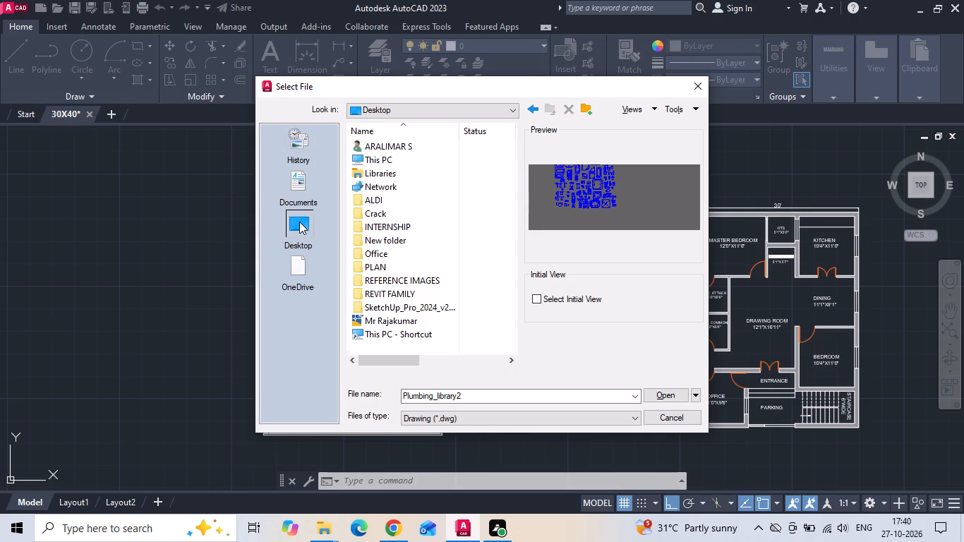
double_click(396, 158)
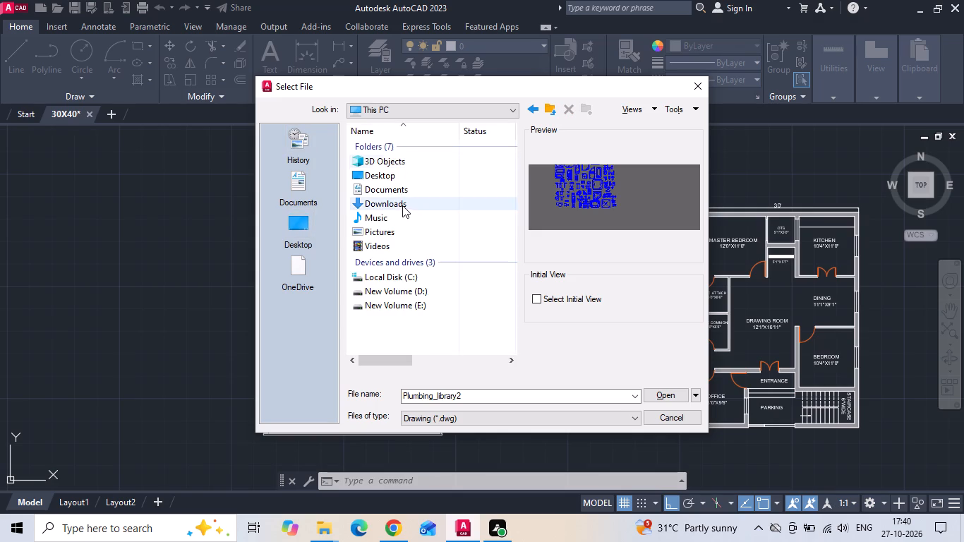
double_click(402, 206)
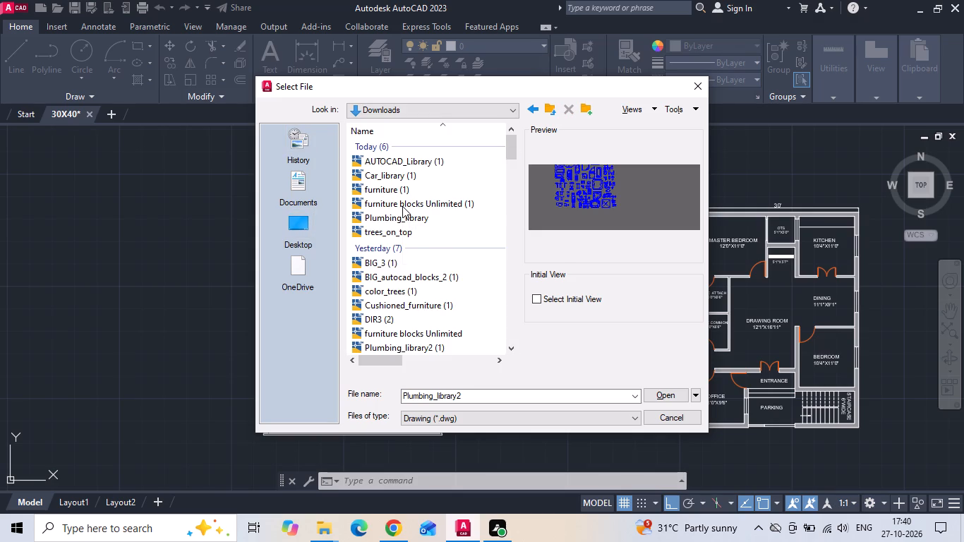
click(402, 215)
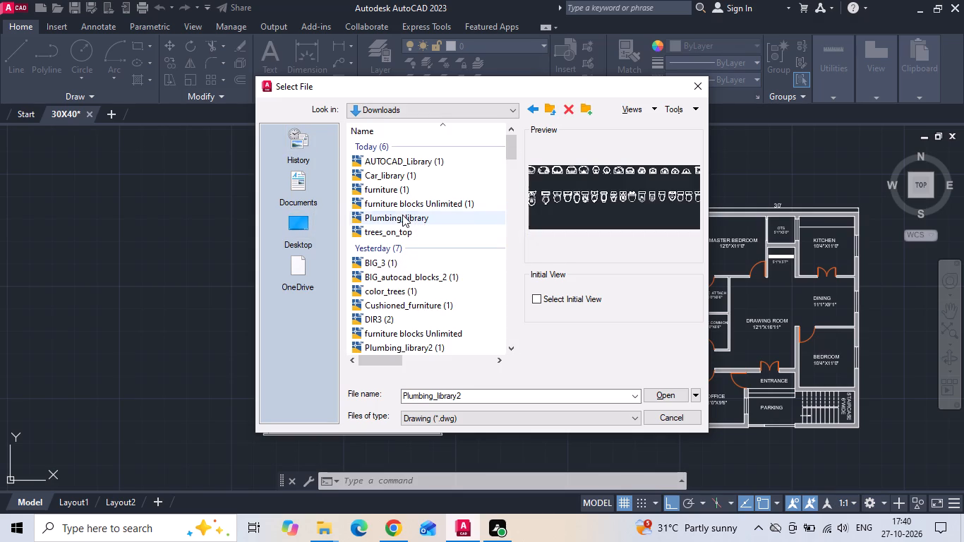
click(661, 395)
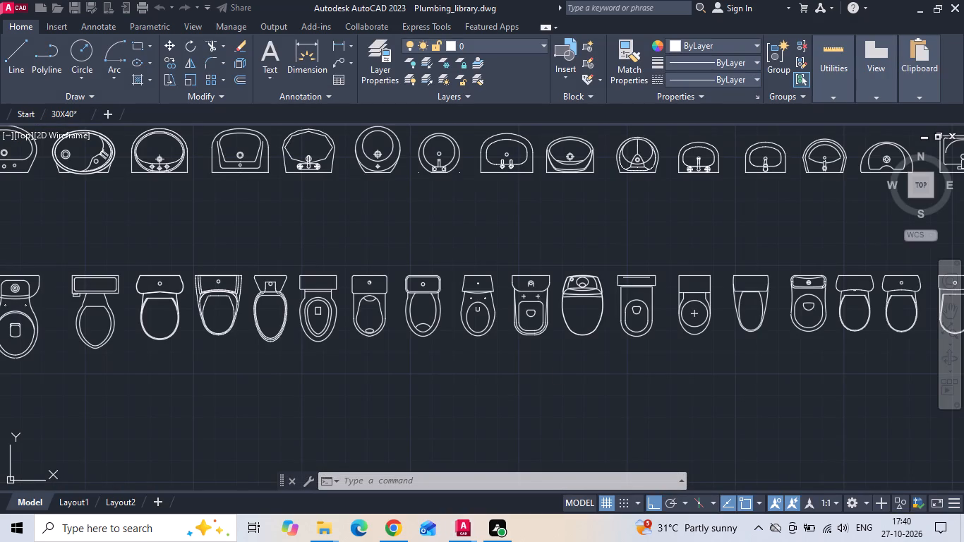
Check the W/C fixtures in the 30X40 reference image and look for a matching round washbasin in Plumbing_library.
click(68, 114)
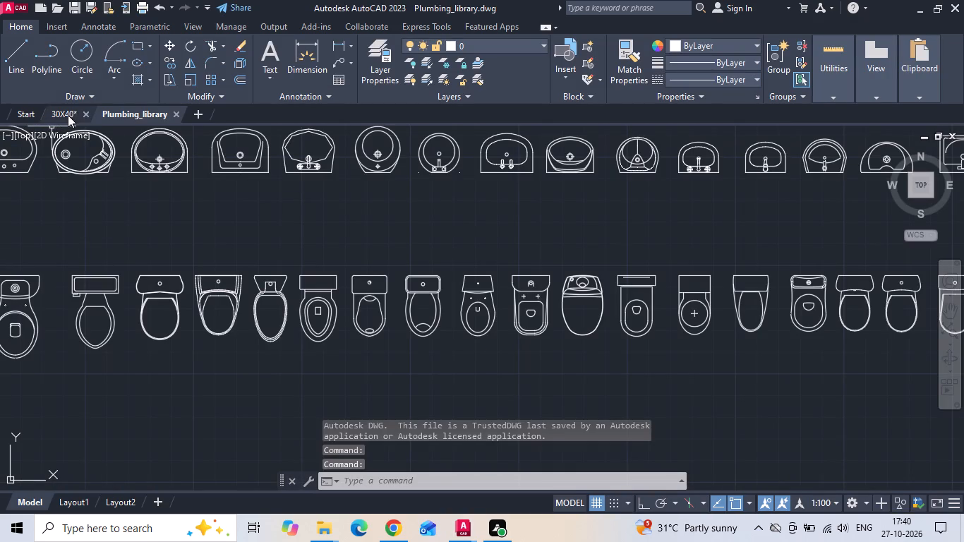
scroll(277, 320, up, 2)
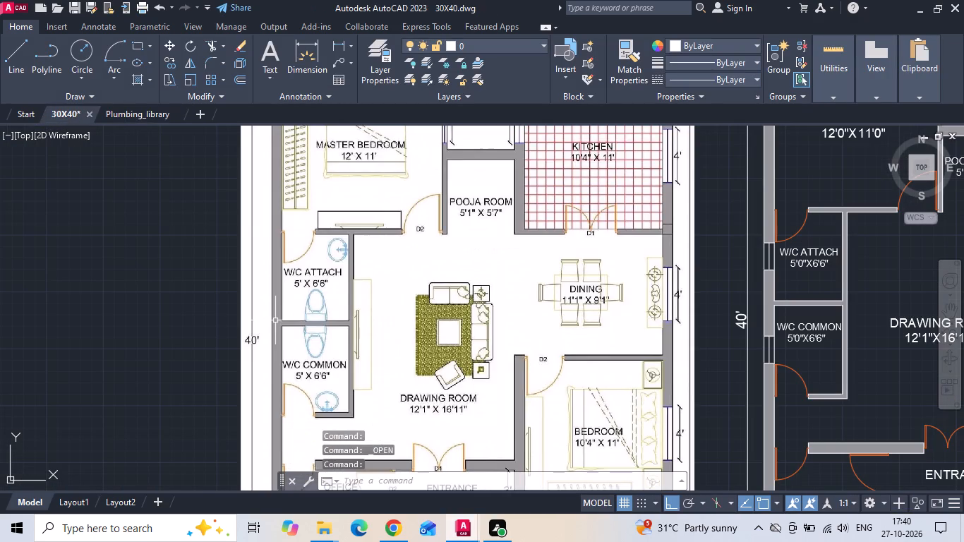
click(157, 119)
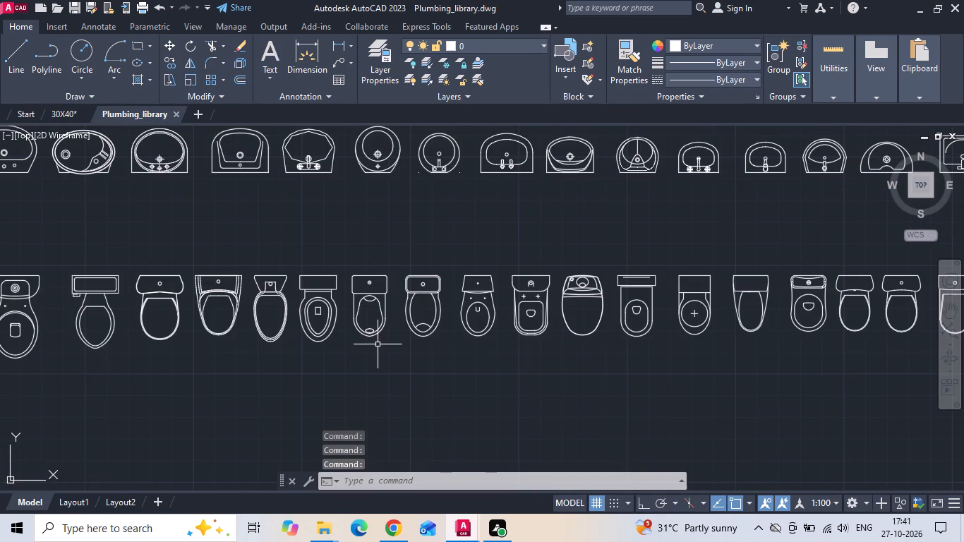
scroll(378, 345, down, 1)
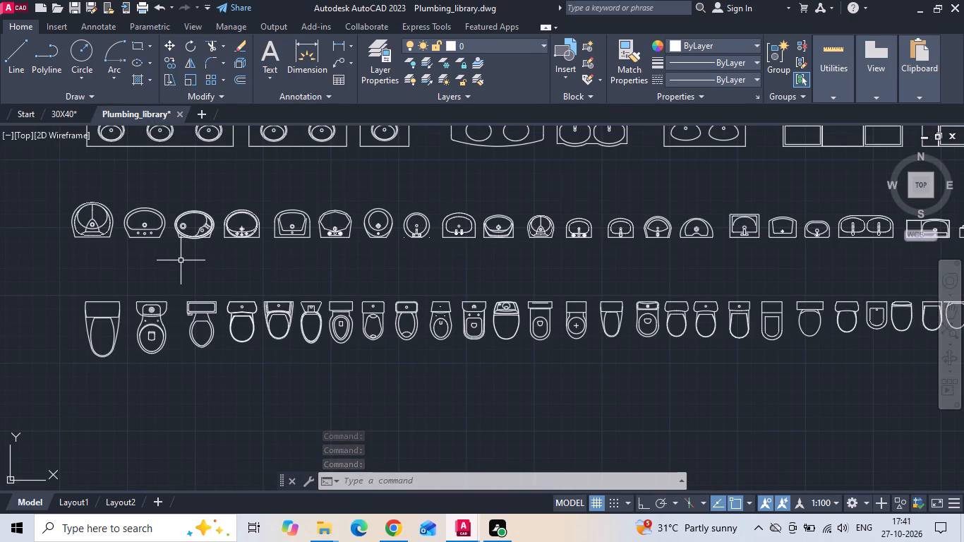
middle_drag(188, 265, 197, 333)
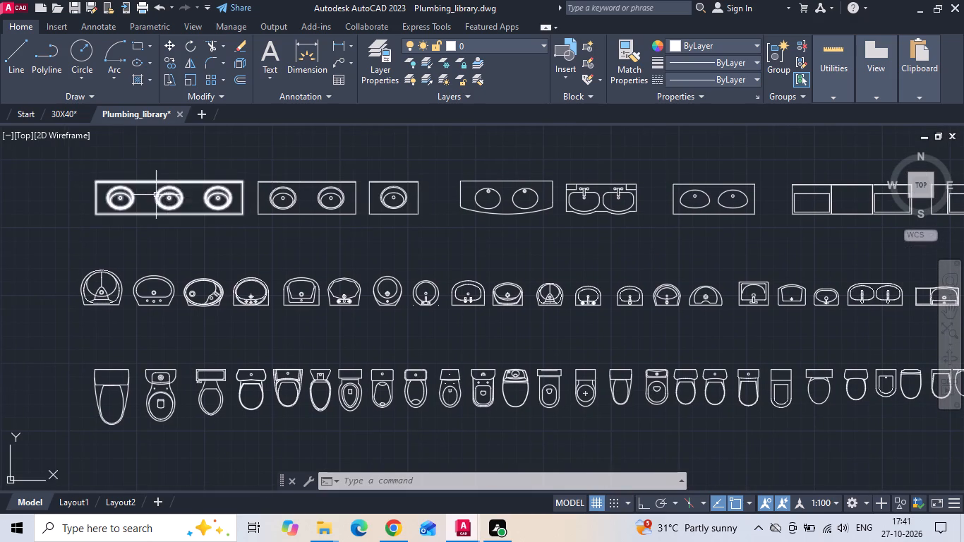
scroll(155, 195, down, 1)
scroll(778, 262, up, 3)
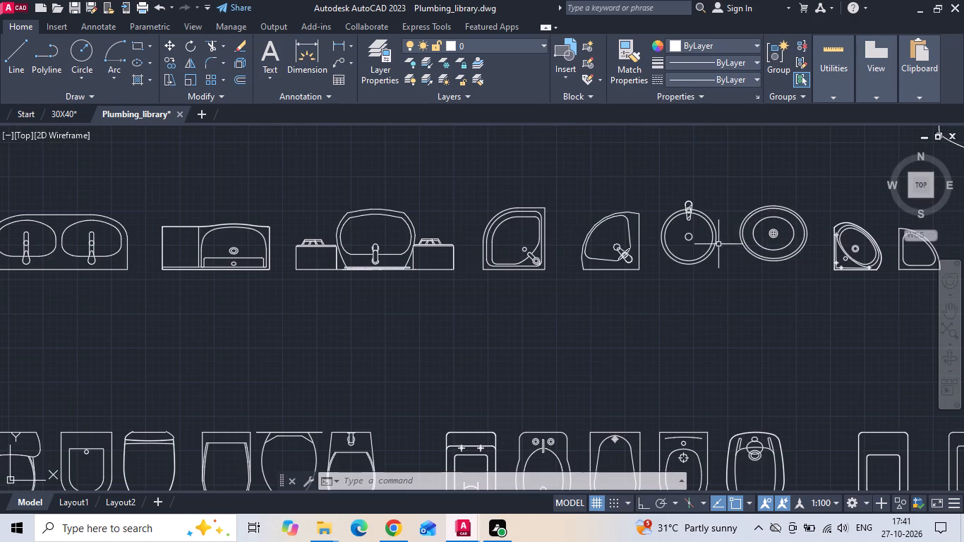
click(696, 215)
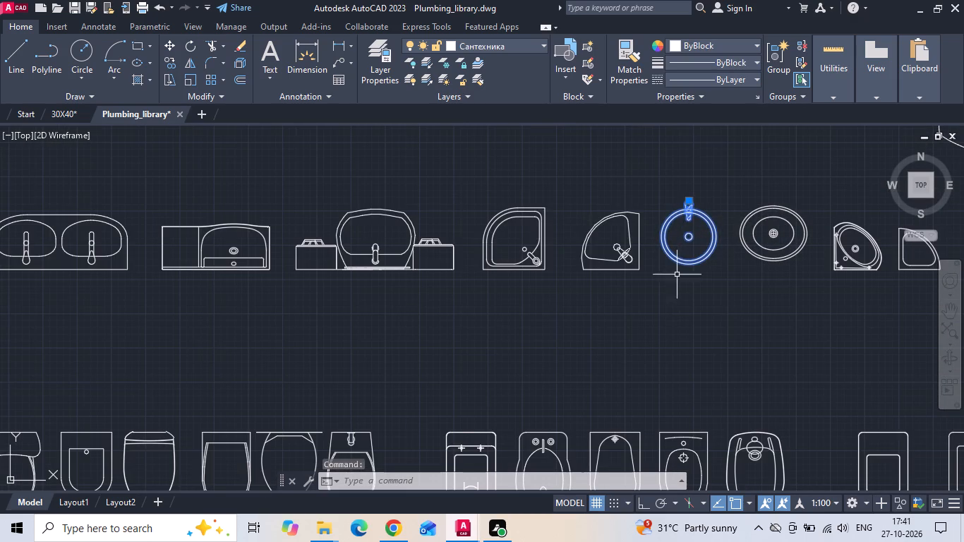
scroll(668, 305, down, 1)
middle_drag(265, 336, 414, 325)
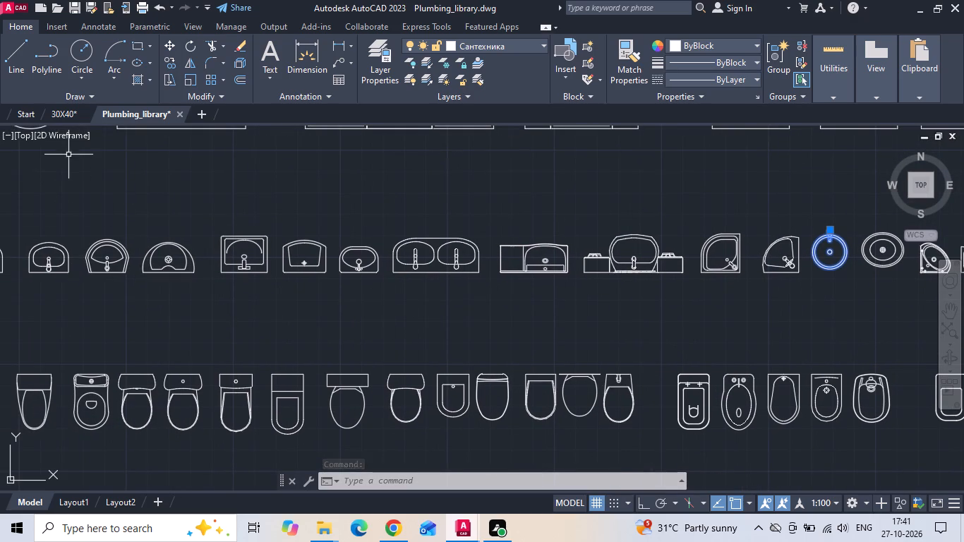
Examine the basin and toilets in the reference image's W/C rooms and compare them with the plumbing library blocks.
click(72, 113)
scroll(318, 313, up, 2)
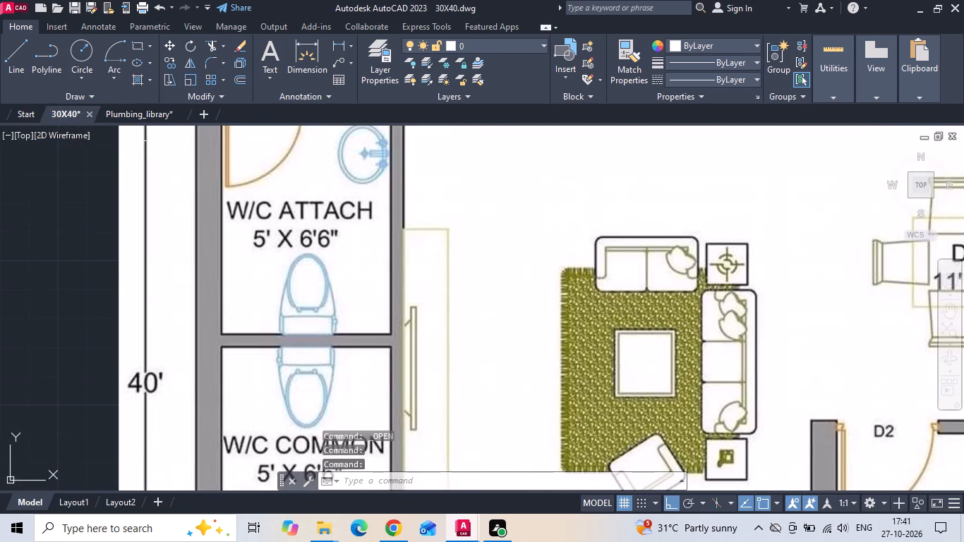
click(135, 114)
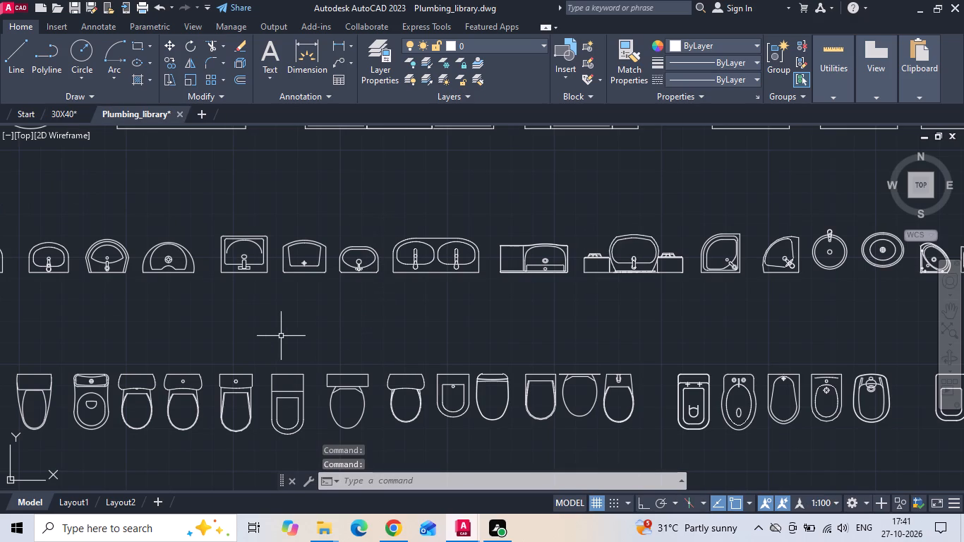
middle_drag(279, 336, 567, 272)
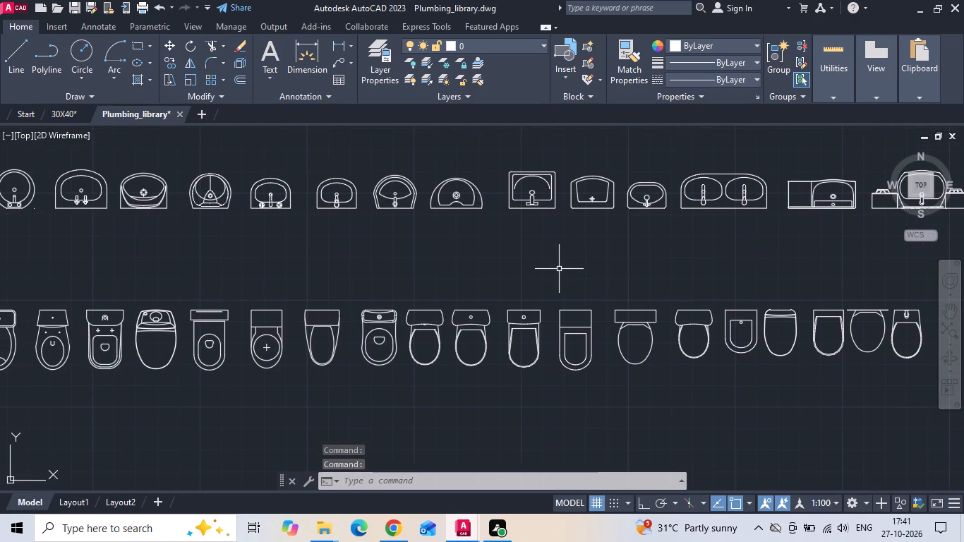
middle_drag(170, 300, 521, 265)
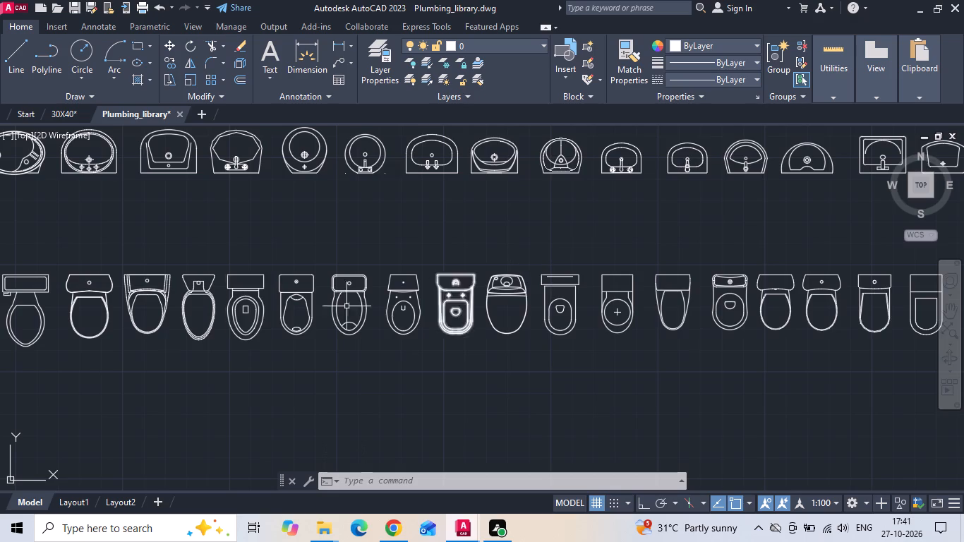
middle_drag(72, 356, 396, 360)
scroll(174, 320, down, 1)
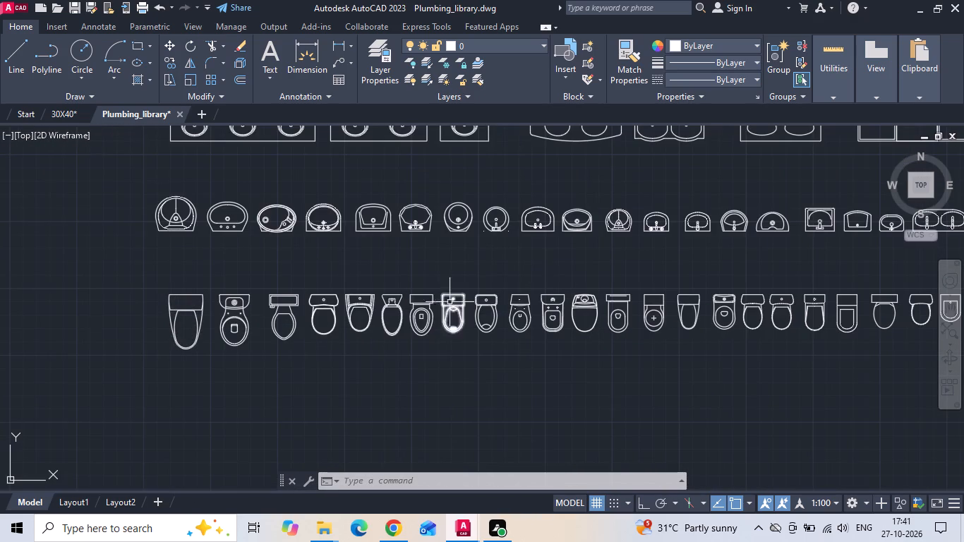
middle_drag(594, 274, 286, 332)
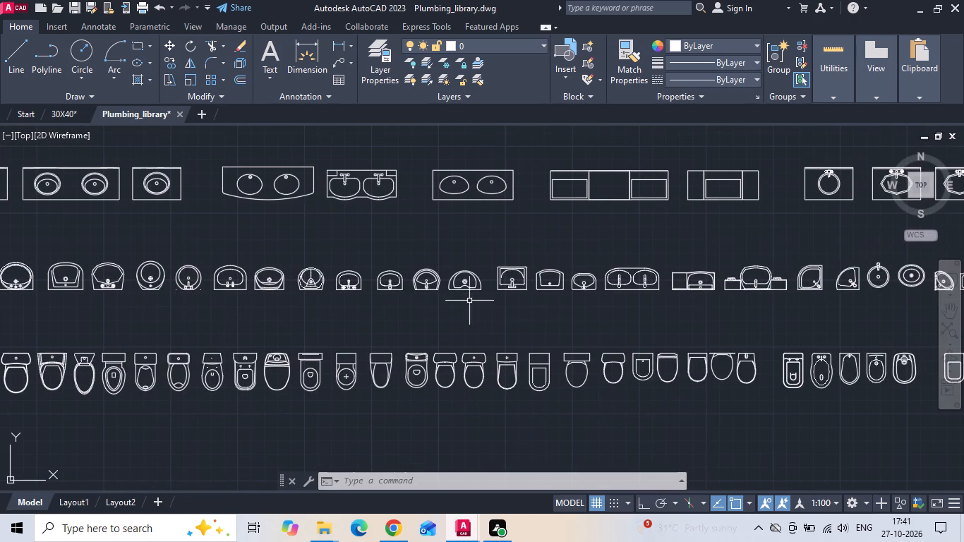
Copy the round washbasin with tap and the tapered toilet with rectangular cistern from the plumbing library to the clipboard.
click(881, 263)
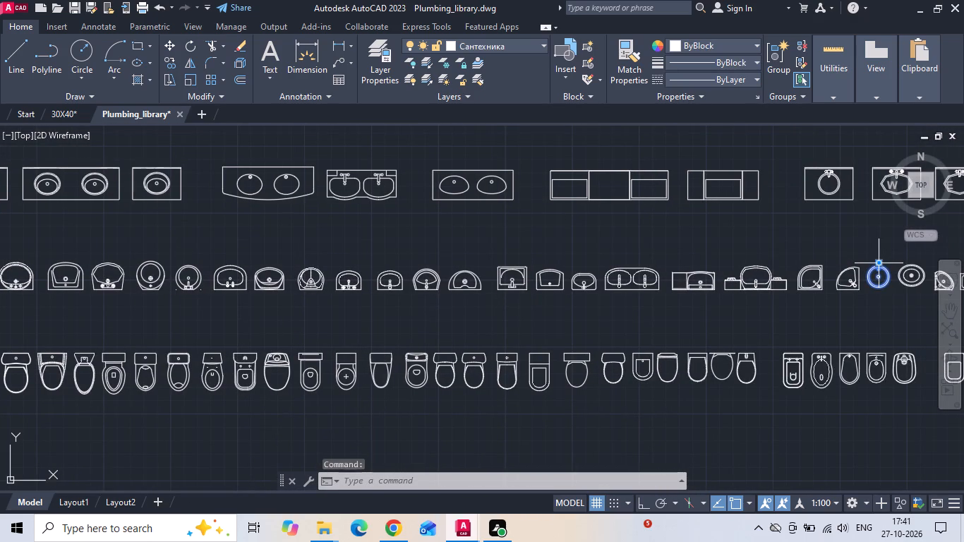
middle_drag(817, 323, 443, 339)
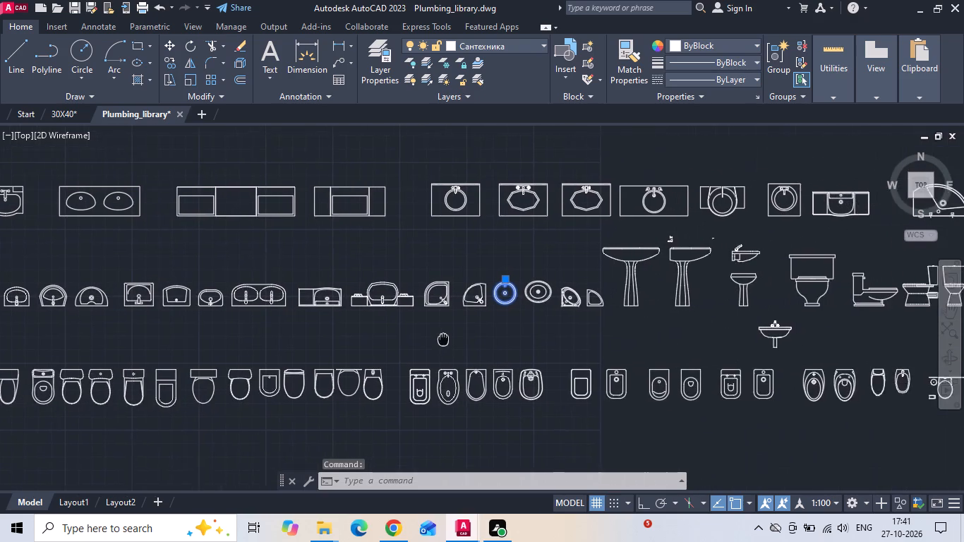
middle_drag(443, 339, 612, 320)
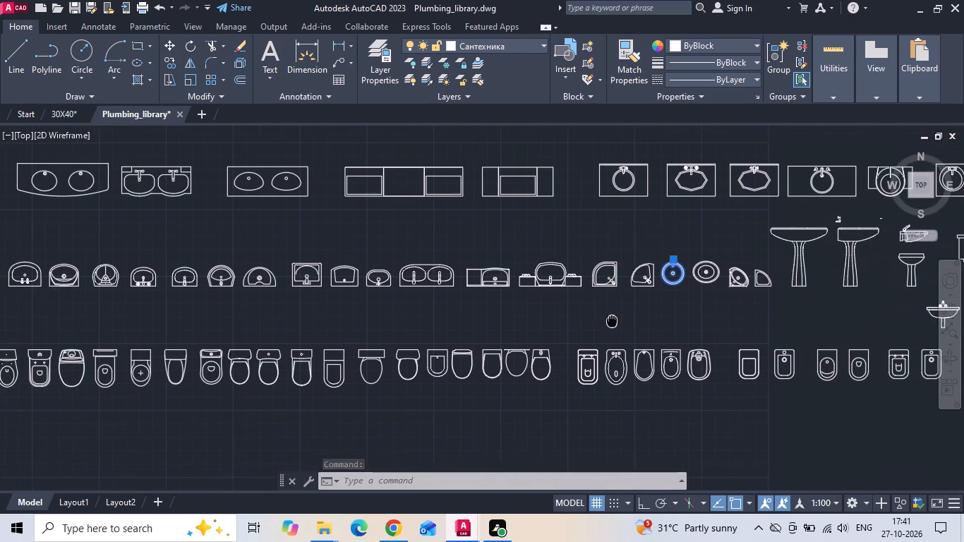
middle_drag(612, 320, 614, 319)
scroll(383, 343, up, 2)
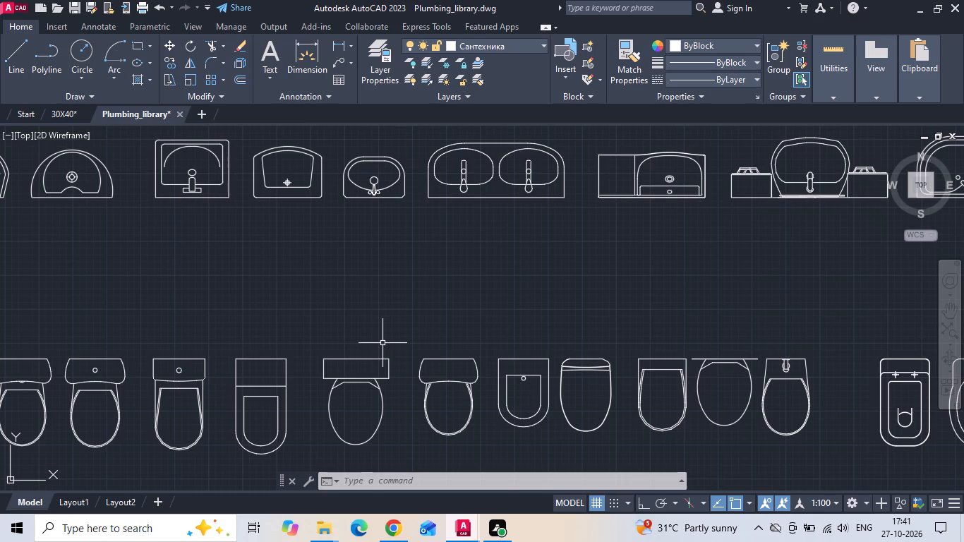
scroll(511, 303, down, 1)
middle_drag(402, 306, 561, 278)
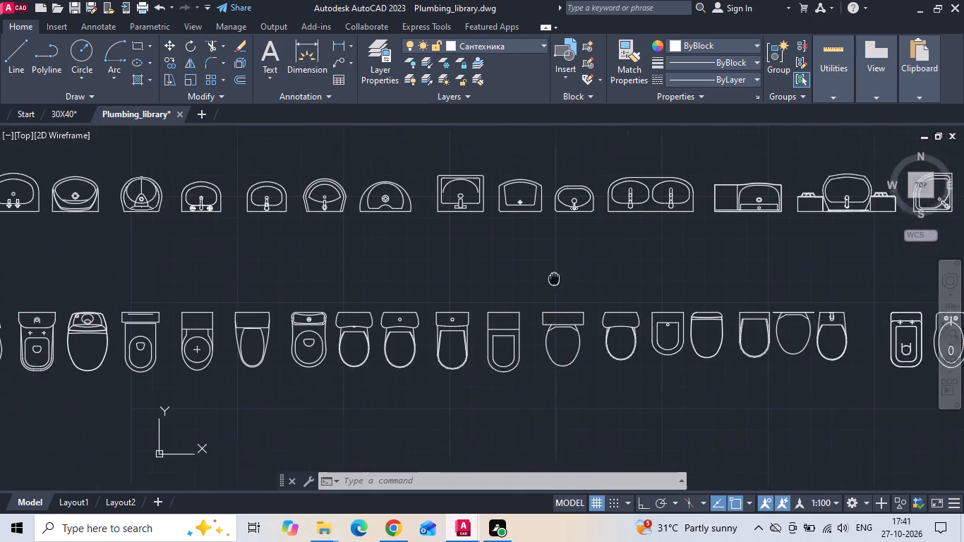
middle_drag(561, 278, 585, 278)
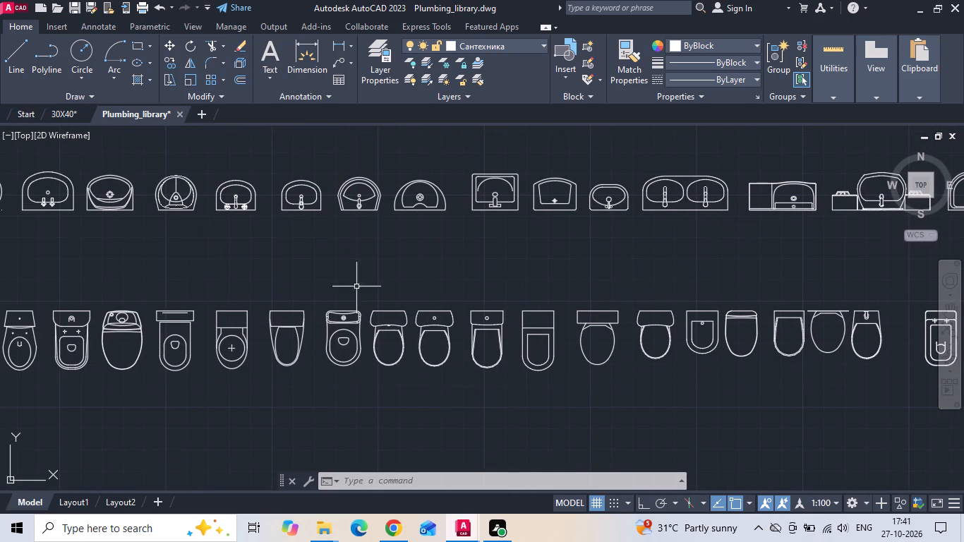
click(282, 312)
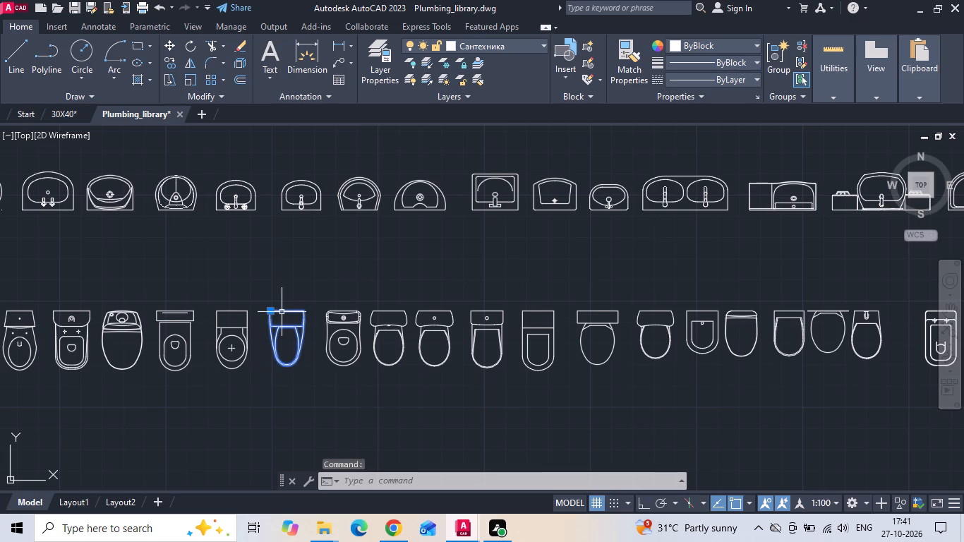
scroll(282, 312, down, 1)
scroll(390, 368, down, 1)
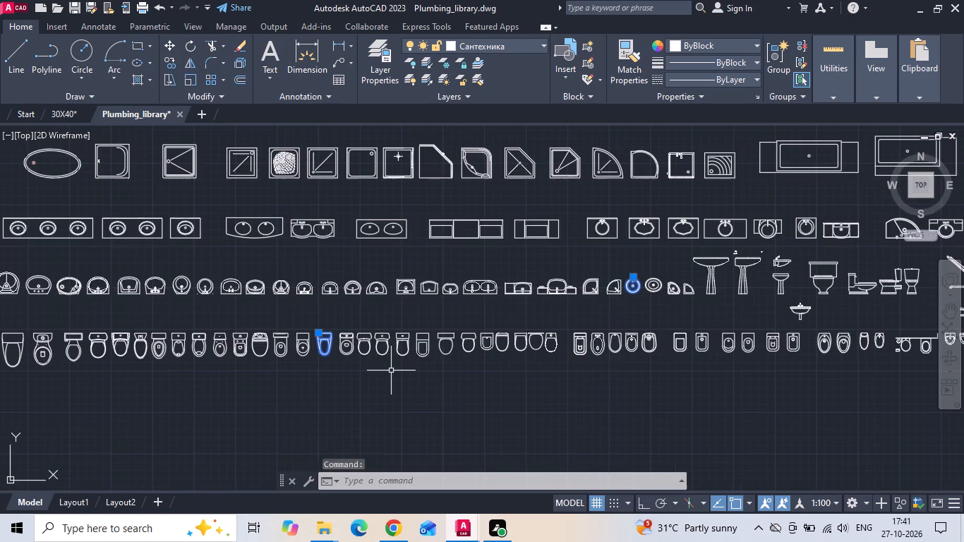
middle_drag(429, 368, 429, 397)
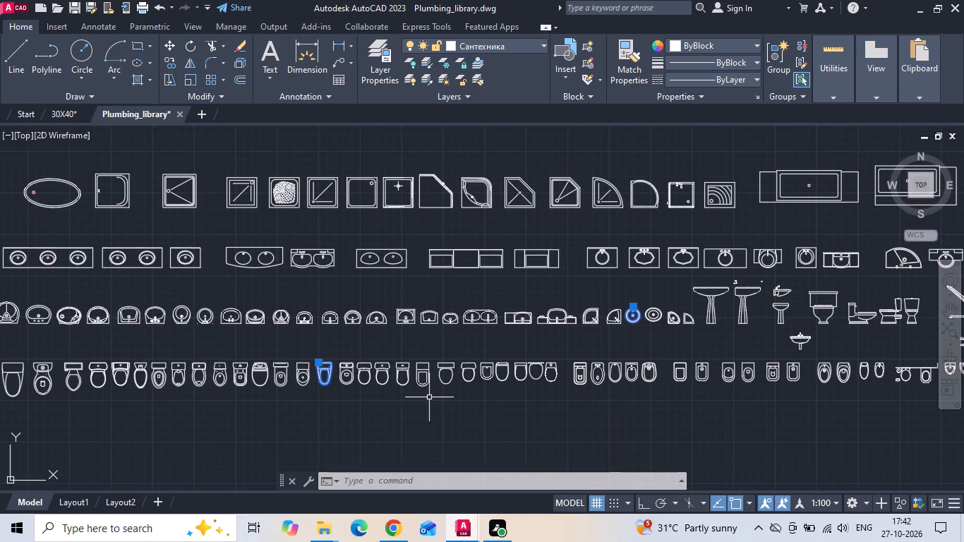
key(ctrl+c)
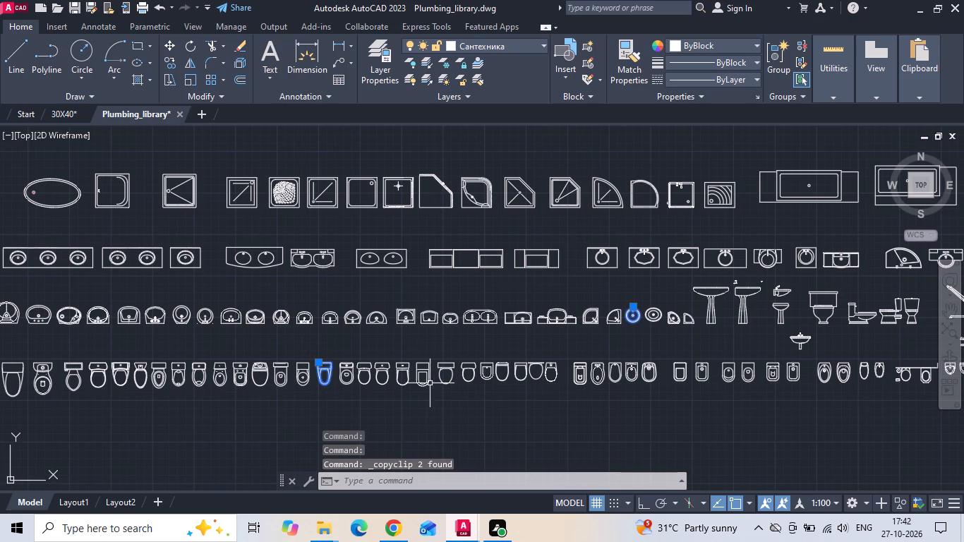
Paste the copied toilet and washbasin into the 30X40 drawing, with the toilet beside the last floor plan copy.
click(68, 117)
scroll(315, 271, down, 2)
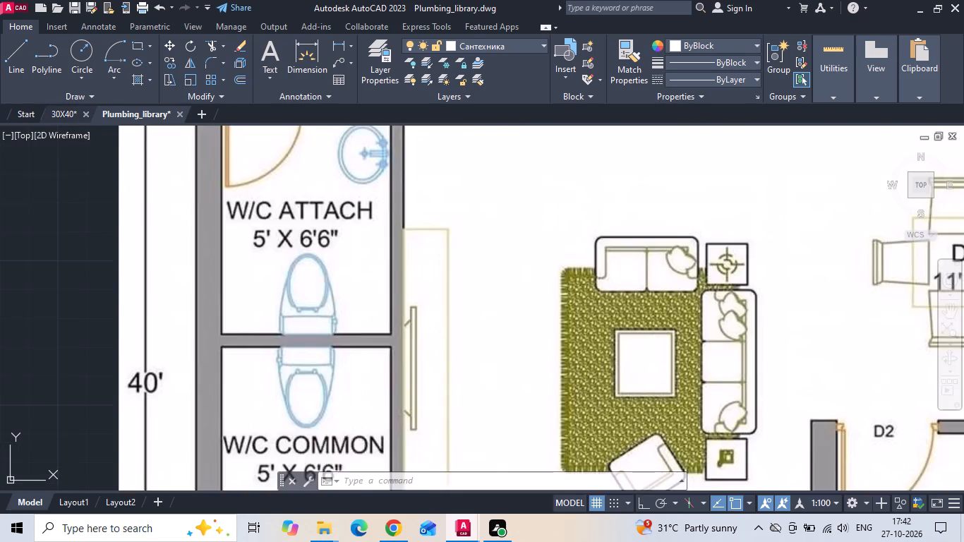
scroll(315, 271, down, 3)
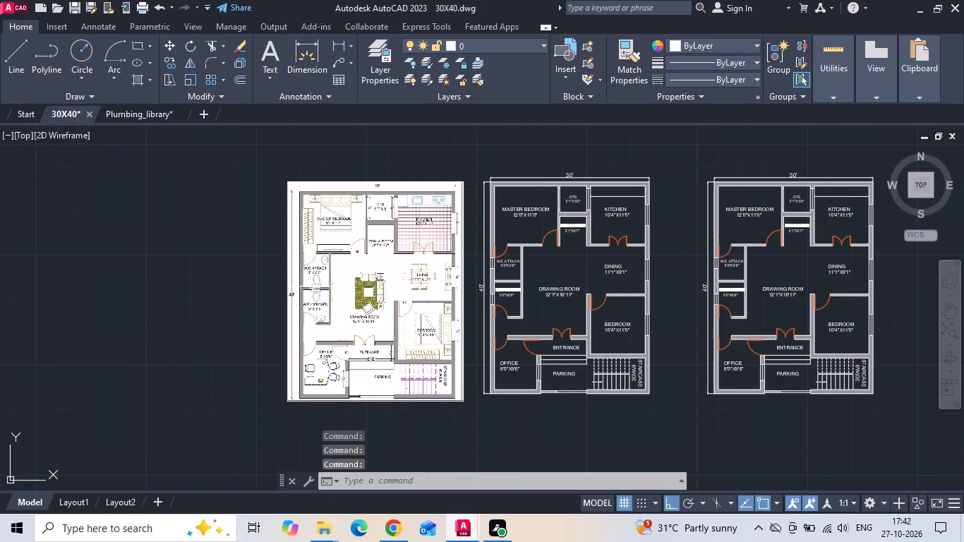
key(ctrl+v)
scroll(311, 292, down, 4)
scroll(500, 333, down, 2)
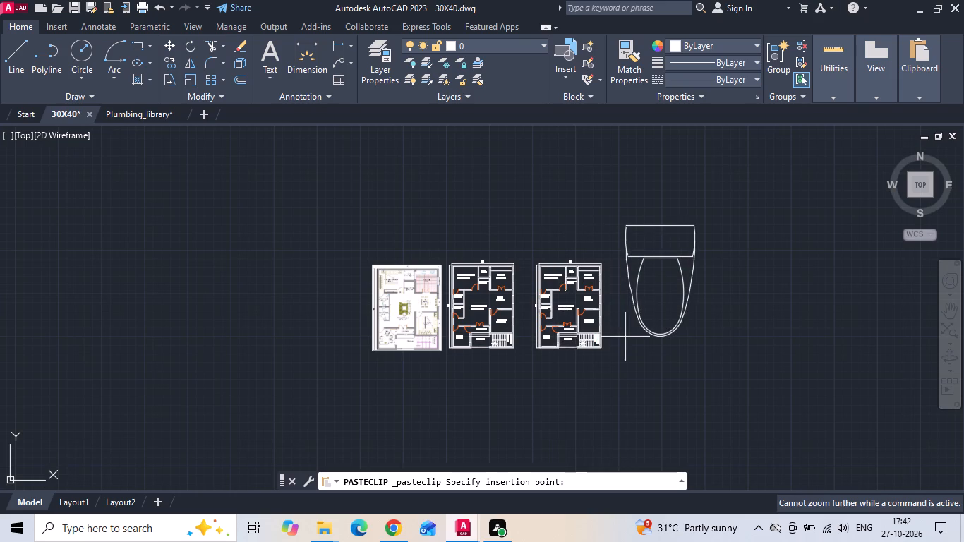
click(625, 337)
Move the distant round washbasin next to the pasted toilet, with Ortho off.
scroll(503, 327, down, 3)
middle_drag(808, 262, 718, 262)
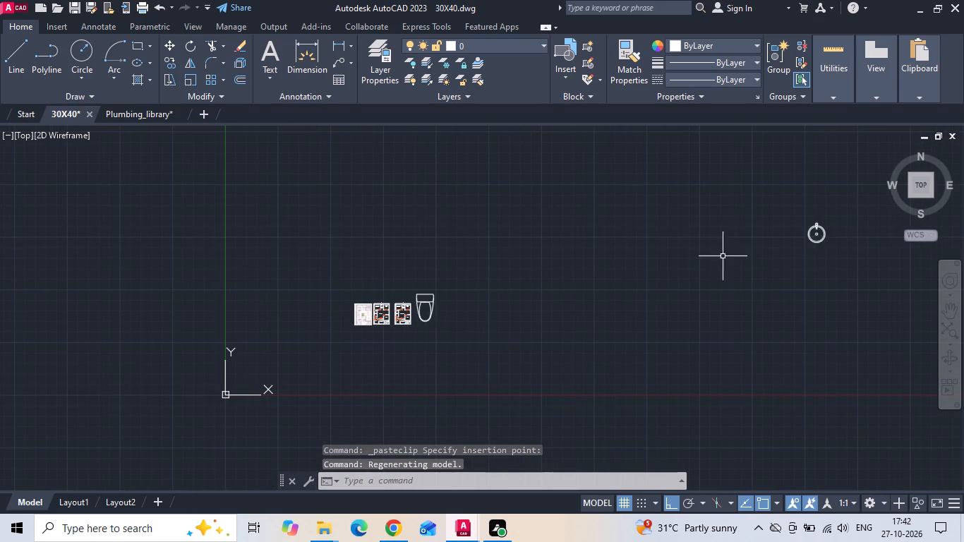
click(826, 231)
right_click(826, 231)
click(834, 252)
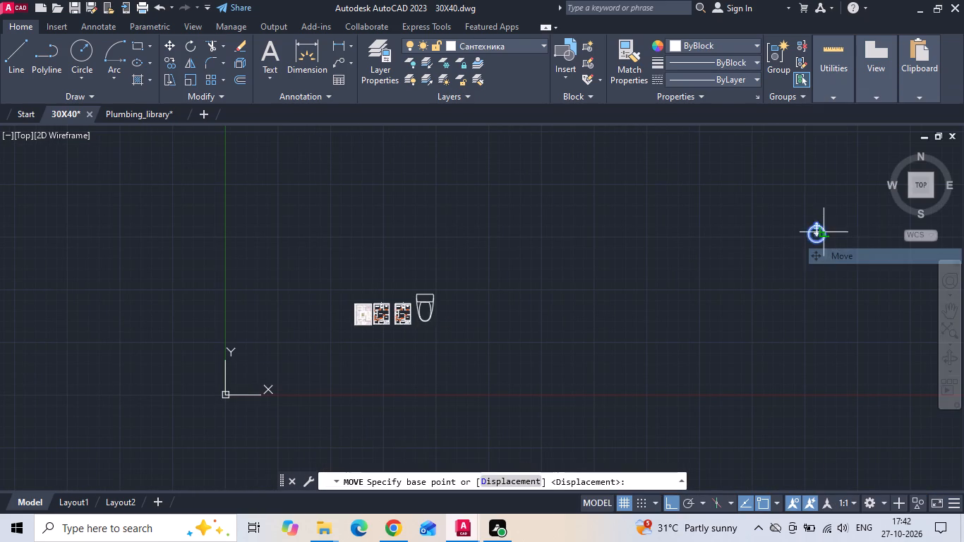
drag(821, 231, 809, 241)
scroll(433, 295, up, 2)
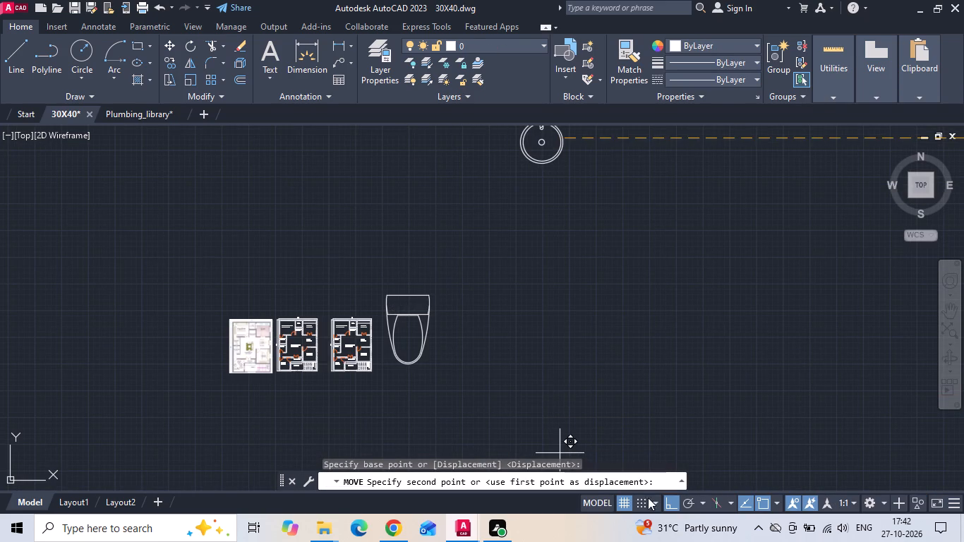
drag(677, 504, 669, 496)
click(476, 318)
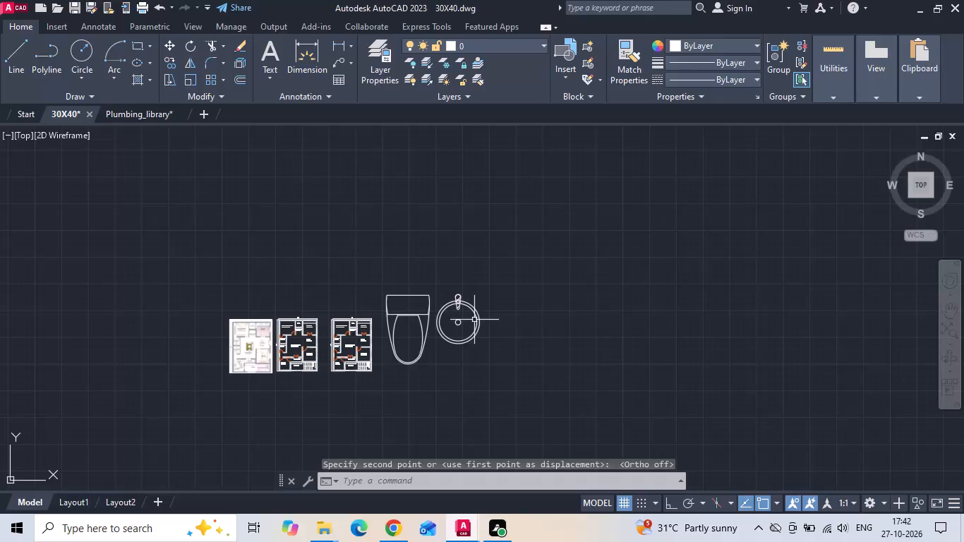
key(Escape)
Save the 30X40 drawing.
key(ctrl+s)
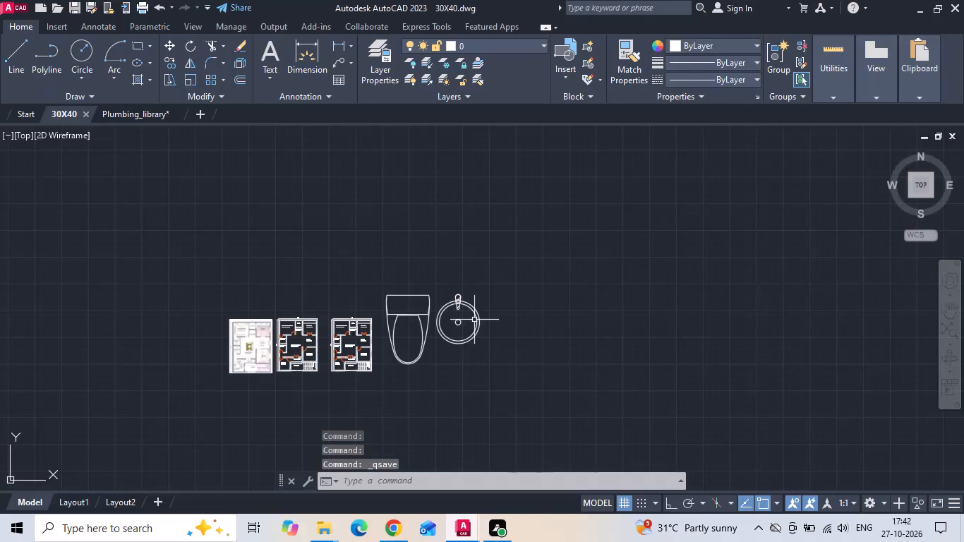
key(ctrl+s)
Scale the toilet and washbasin down together from the midpoint of the cistern's back edge, sizing them by eye.
scroll(423, 336, up, 2)
middle_drag(423, 336, 571, 270)
click(622, 231)
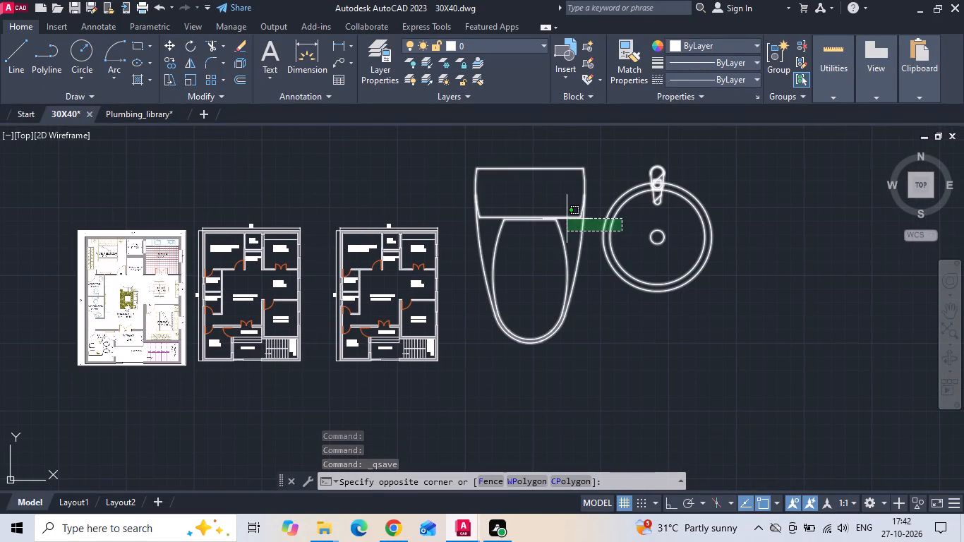
click(558, 222)
right_click(558, 222)
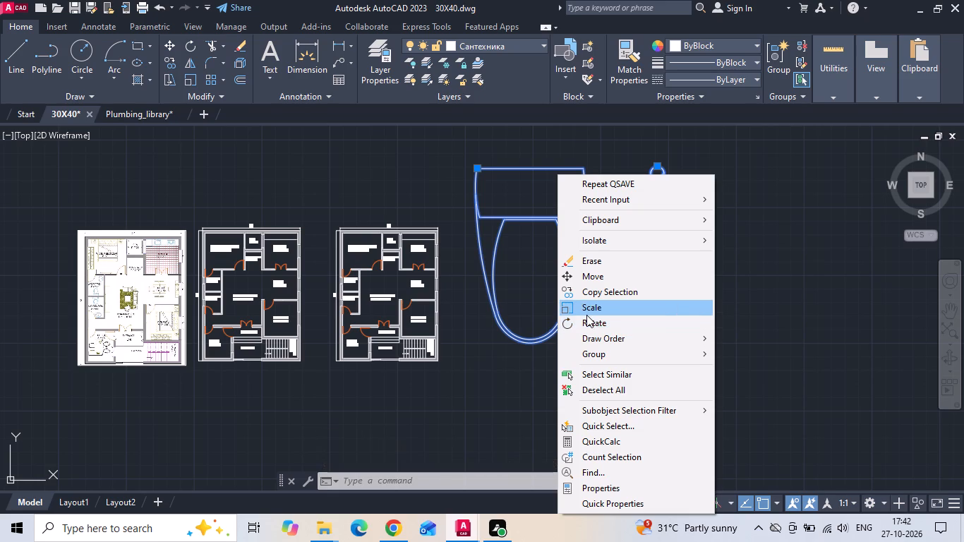
click(586, 315)
drag(528, 169, 529, 180)
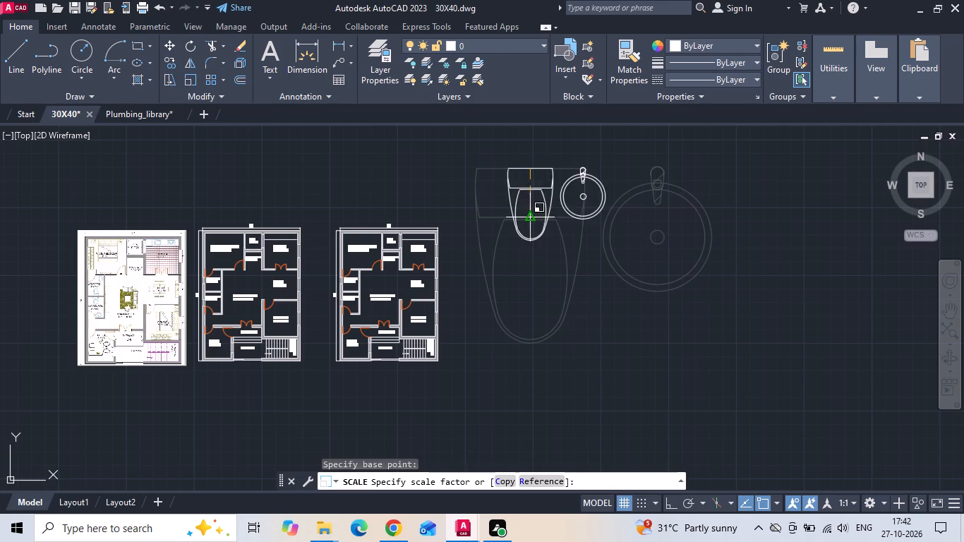
click(534, 192)
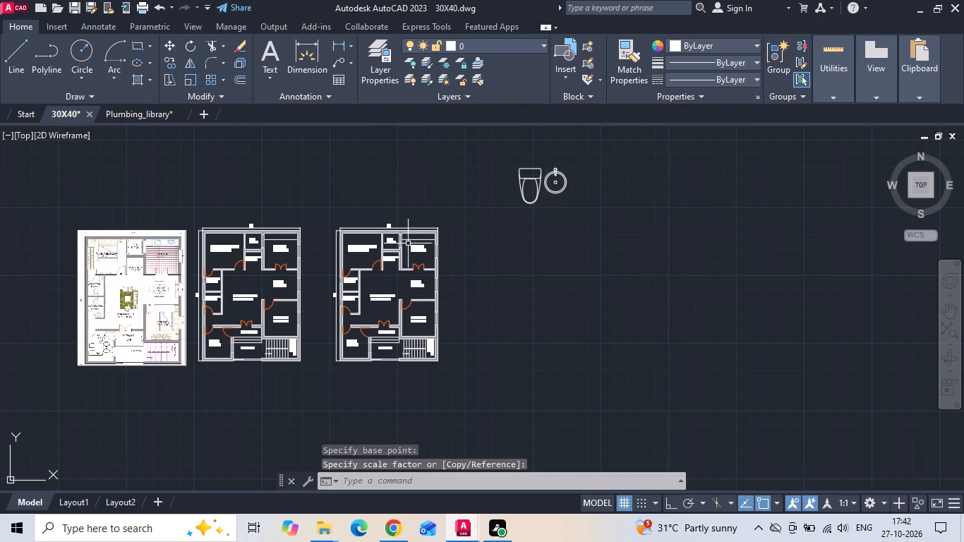
Compare the fixtures with the floor plans and scale both down further by eye from the cistern's back edge.
middle_drag(414, 242, 550, 241)
scroll(260, 324, up, 2)
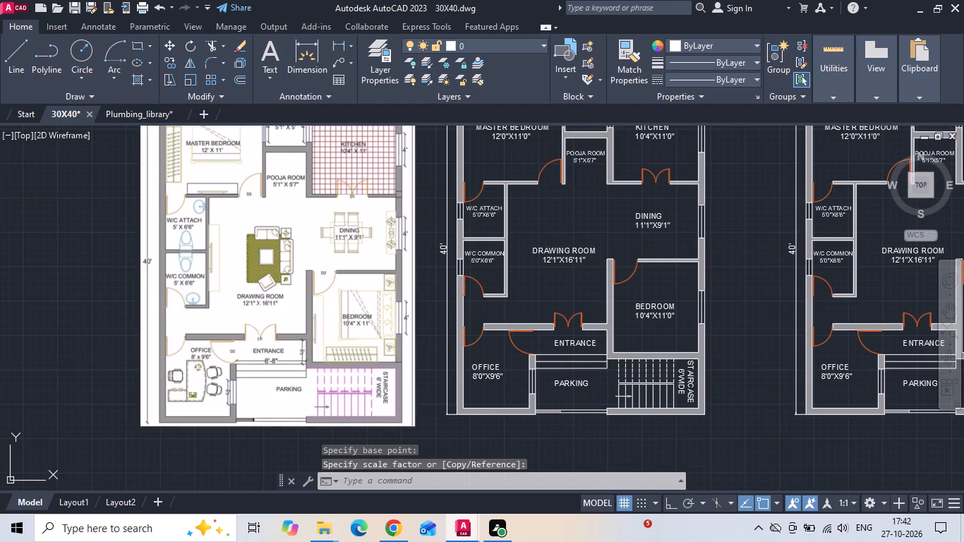
scroll(223, 359, down, 1)
middle_drag(680, 246, 538, 296)
scroll(529, 299, down, 1)
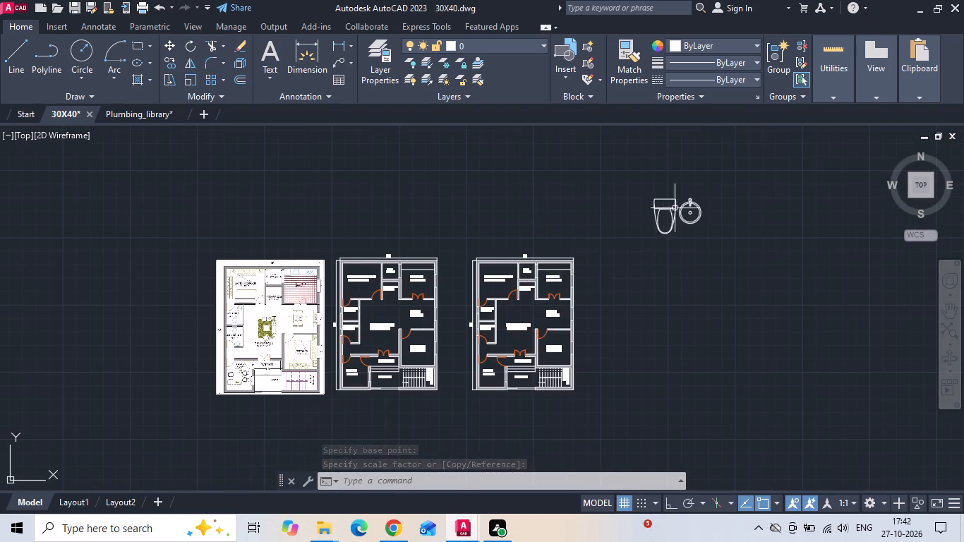
scroll(690, 203, up, 1)
drag(726, 192, 641, 220)
click(571, 243)
right_click(571, 243)
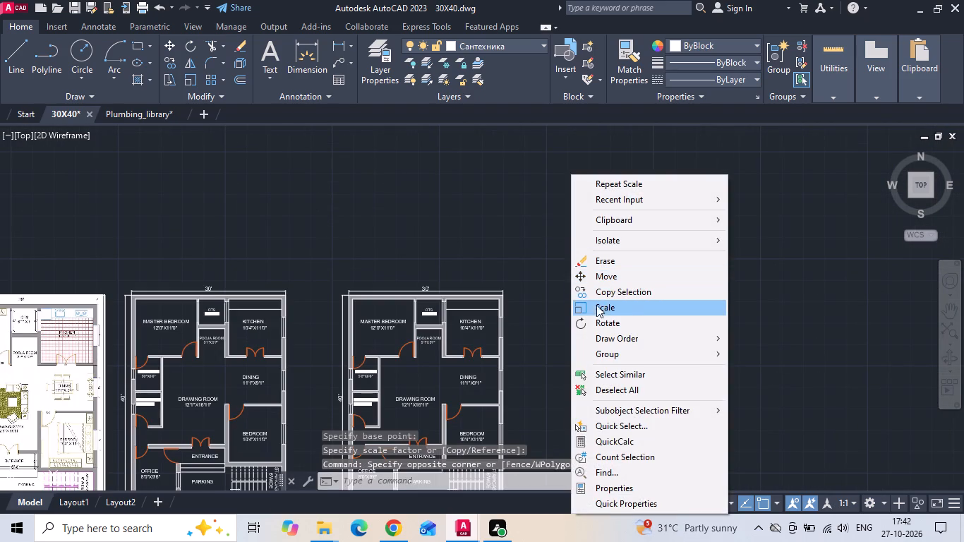
click(595, 311)
click(648, 195)
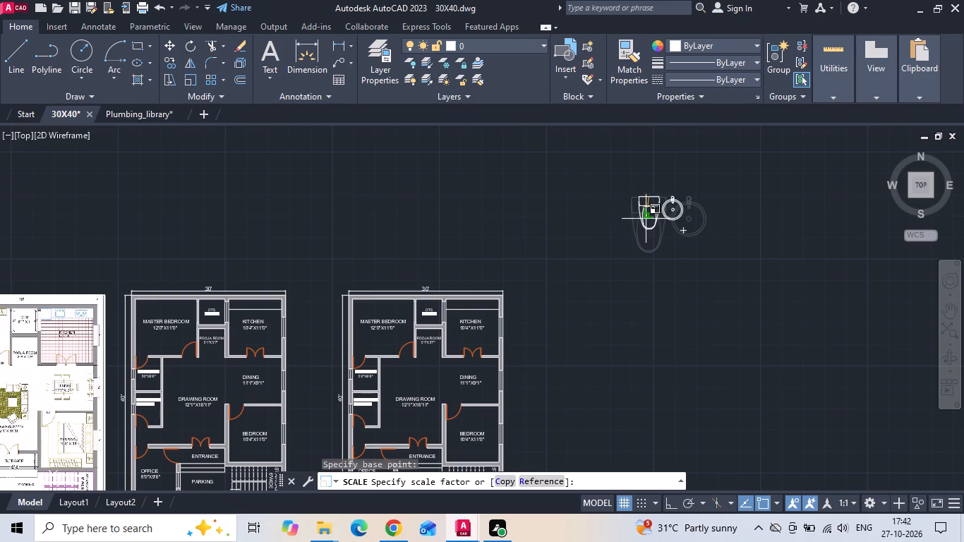
click(645, 219)
Move the toilet and washbasin into the last plan copy's drawing room, next to W/C COMMON.
drag(693, 198, 671, 212)
click(630, 229)
right_click(629, 229)
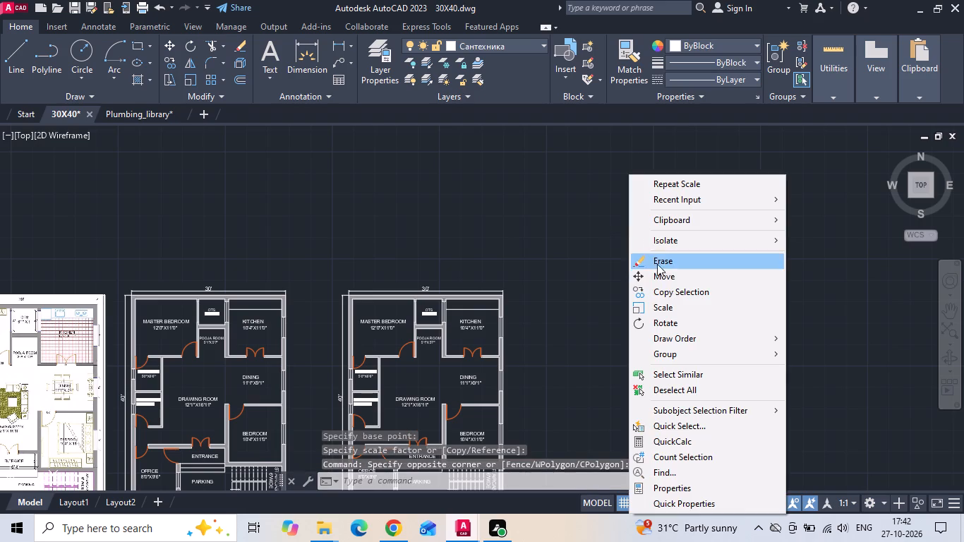
click(662, 272)
drag(656, 188, 646, 219)
middle_drag(591, 273, 656, 169)
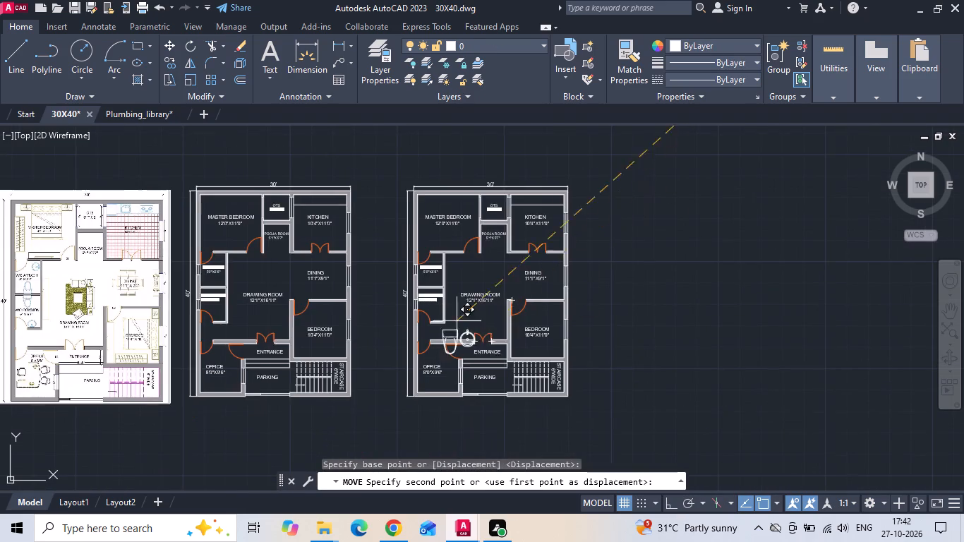
scroll(455, 323, up, 3)
click(469, 268)
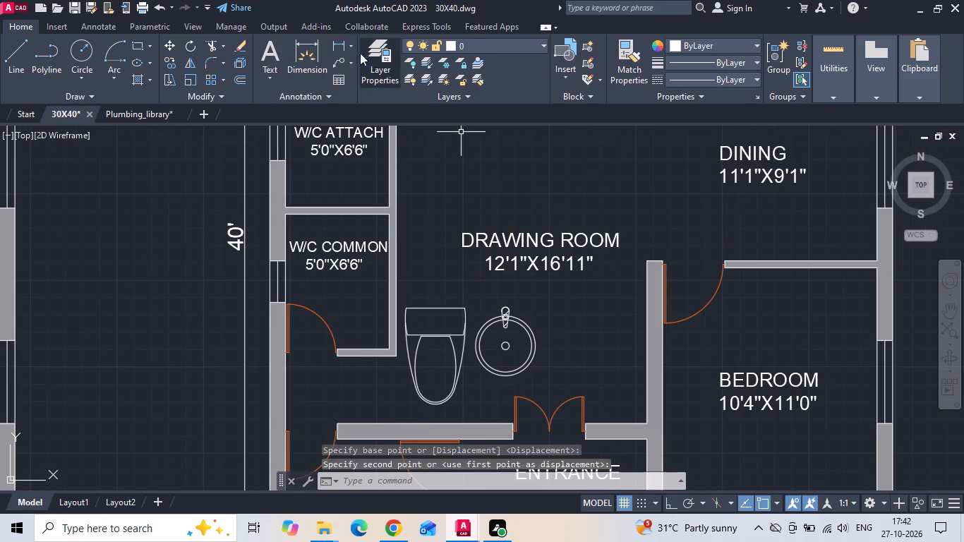
Add a vertical linear dimension to the toilet's length, from the cistern's back edge to the bowl's front.
click(337, 46)
click(439, 305)
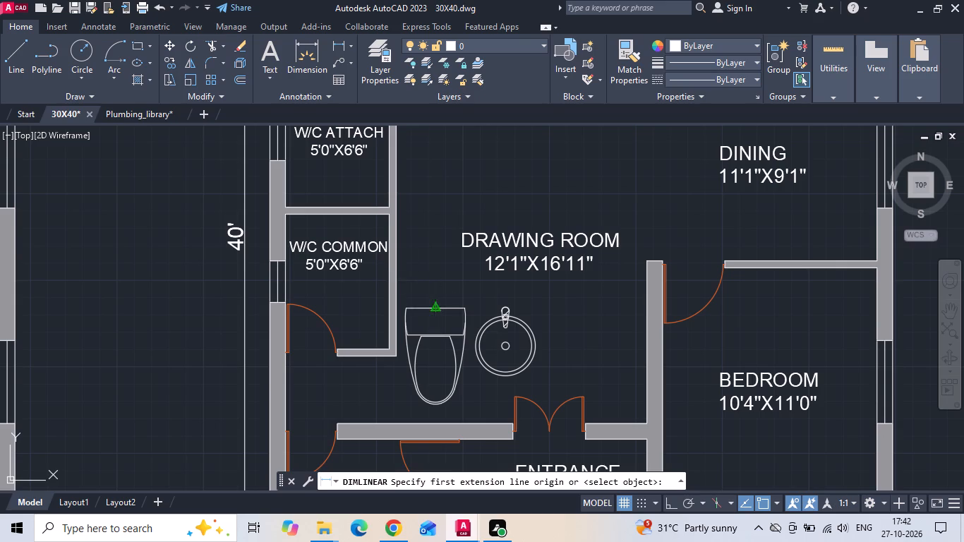
scroll(442, 409, up, 3)
click(403, 394)
scroll(402, 393, down, 2)
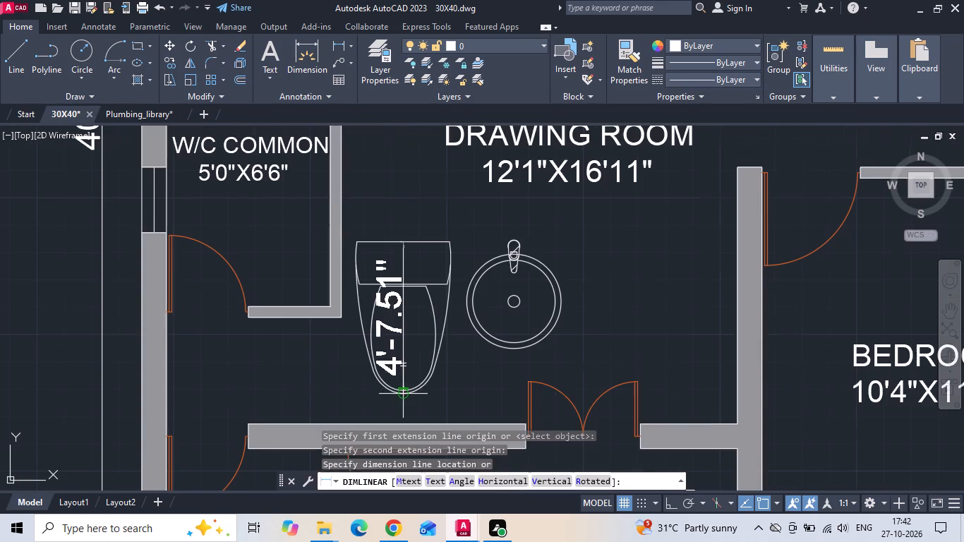
click(402, 356)
Scale the toilet and washbasin down together from the cistern's back-edge midpoint to a toilet length of about 2'-8".
click(517, 277)
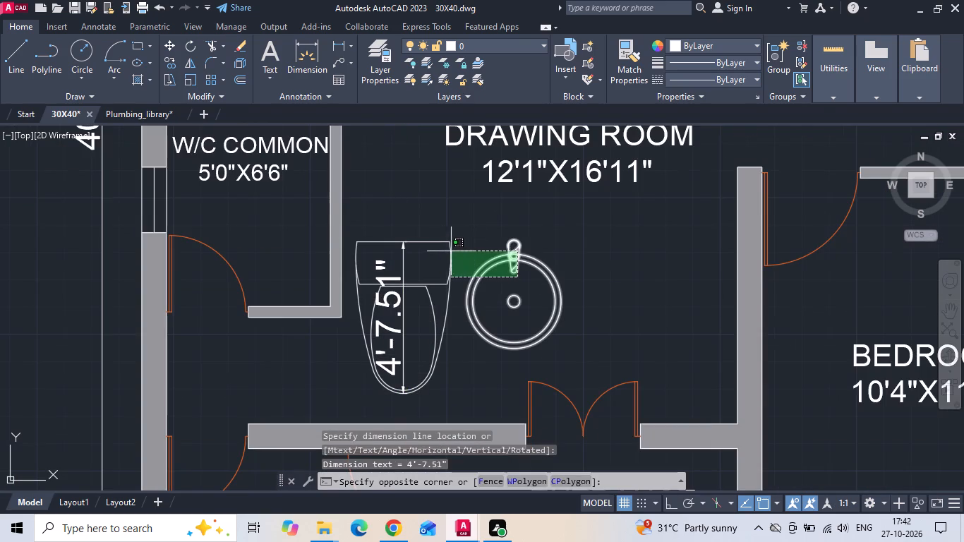
click(434, 247)
right_click(433, 247)
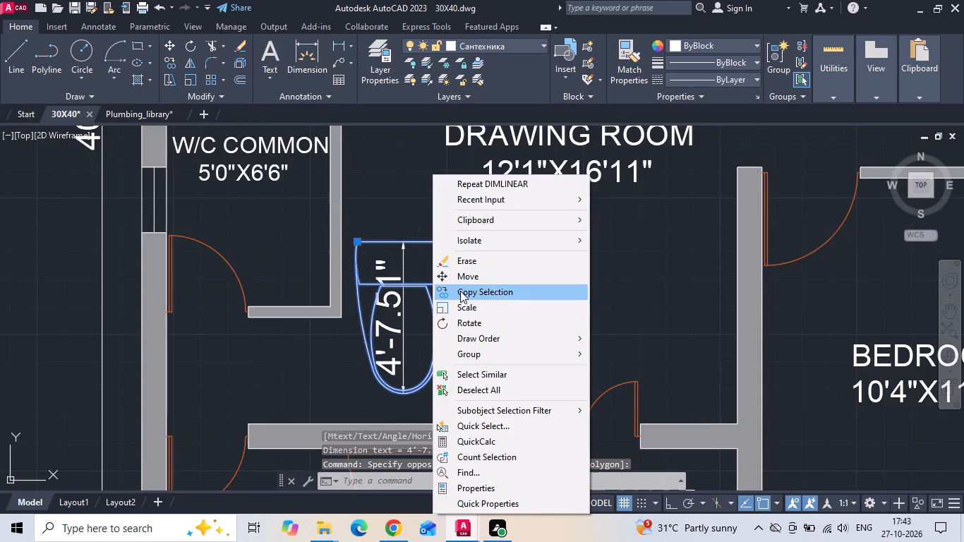
click(459, 306)
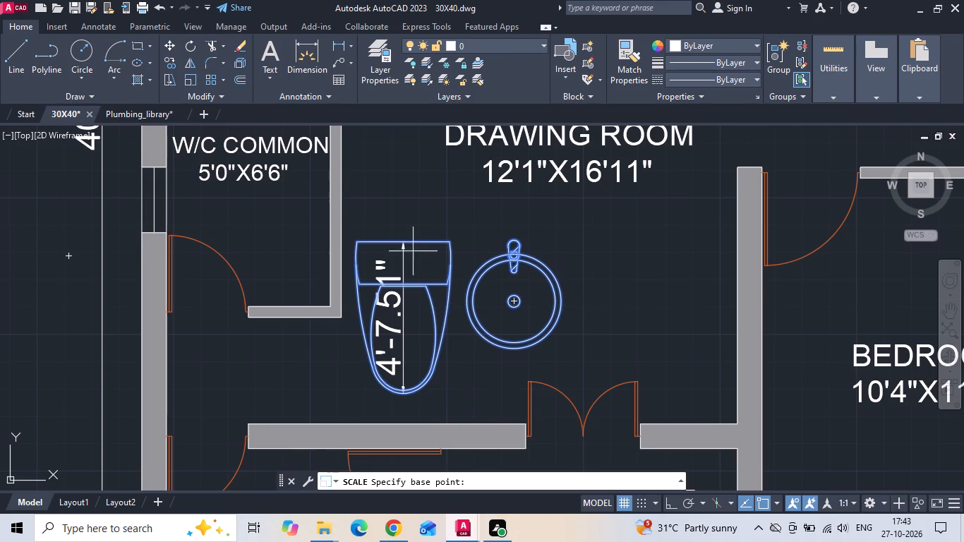
click(399, 238)
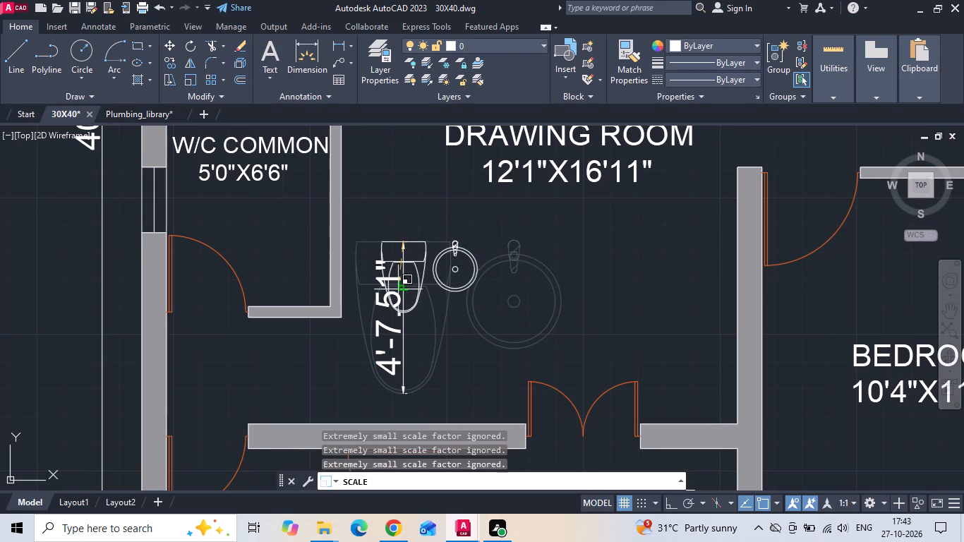
click(399, 301)
Scale both fixtures down slightly more from the midpoint of the cistern's back edge, to a toilet length of about 2'-6".
scroll(416, 229, down, 1)
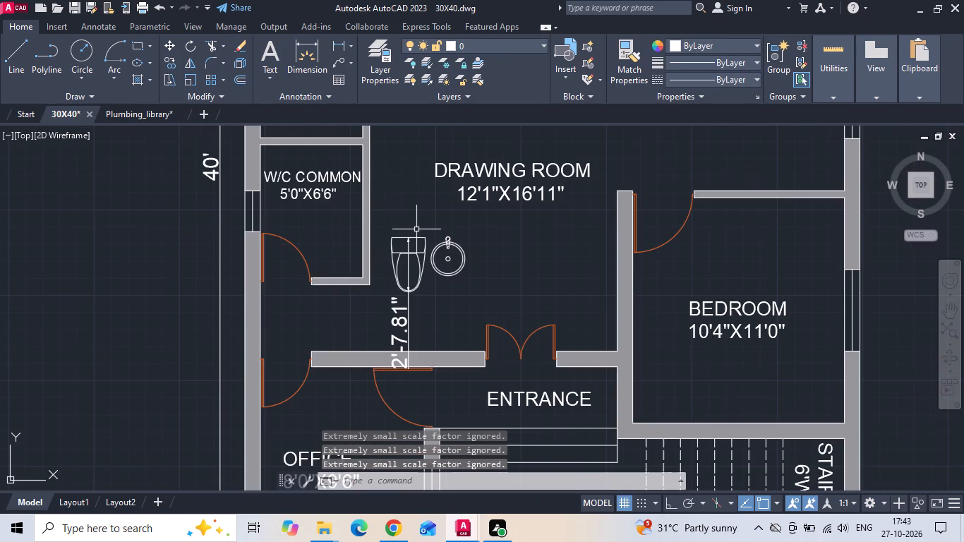
scroll(399, 263, up, 2)
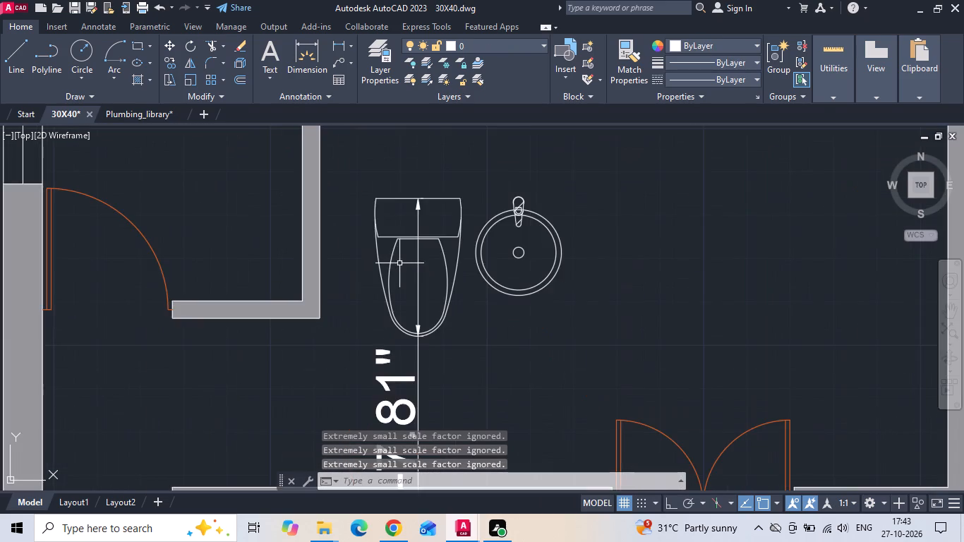
scroll(488, 266, down, 2)
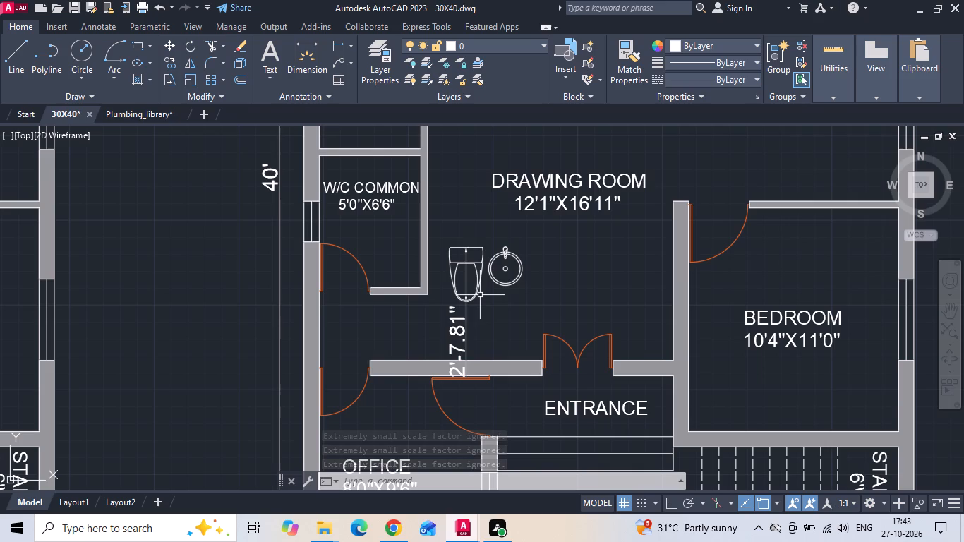
key(Escape)
scroll(462, 260, up, 1)
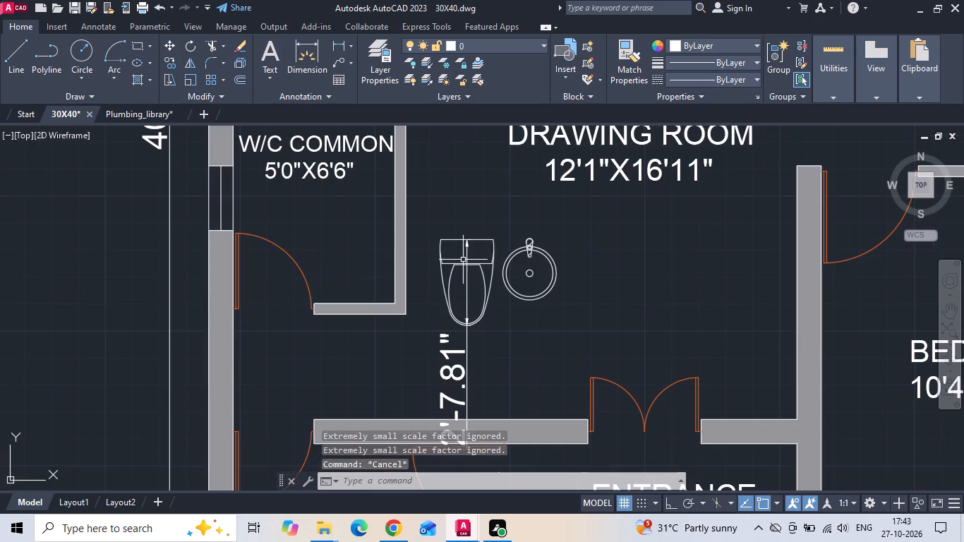
middle_drag(478, 265, 594, 259)
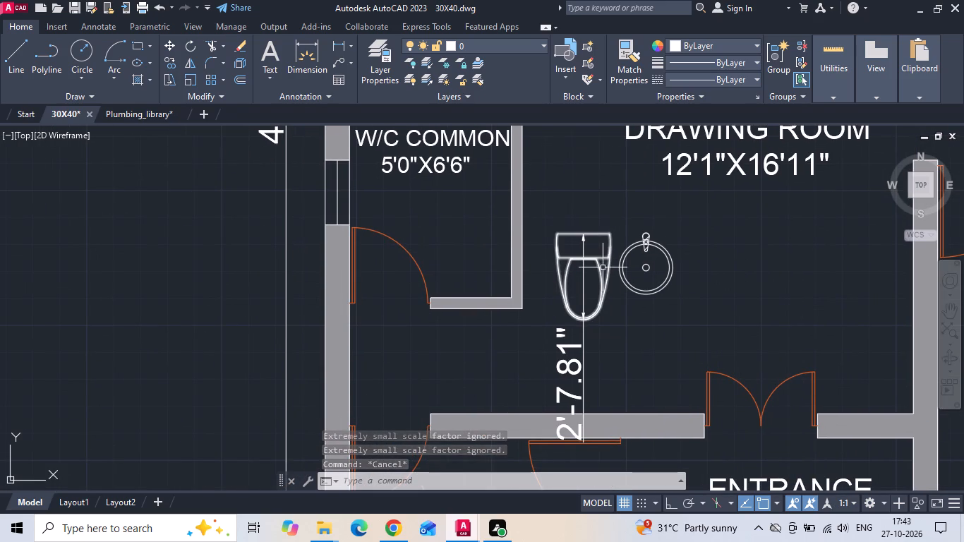
drag(636, 266, 628, 265)
click(594, 240)
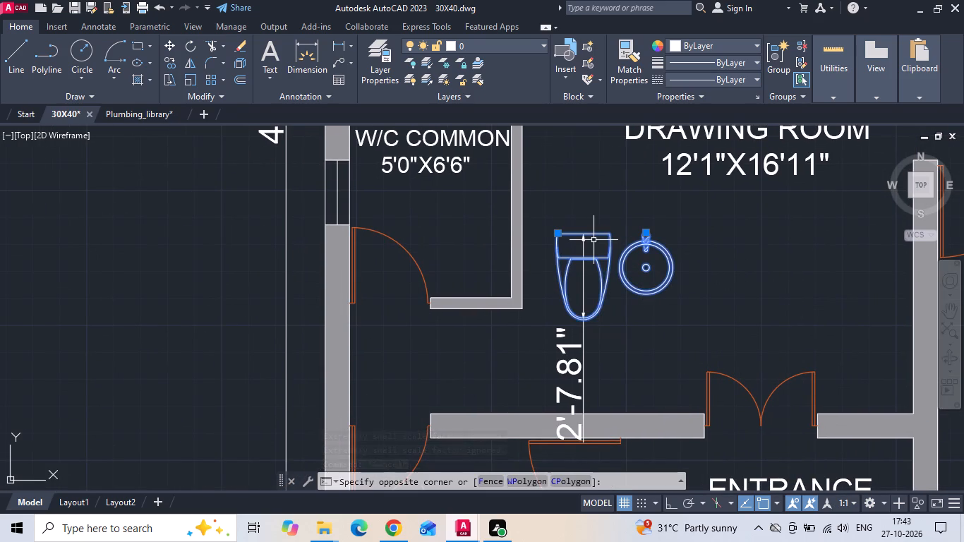
right_click(594, 240)
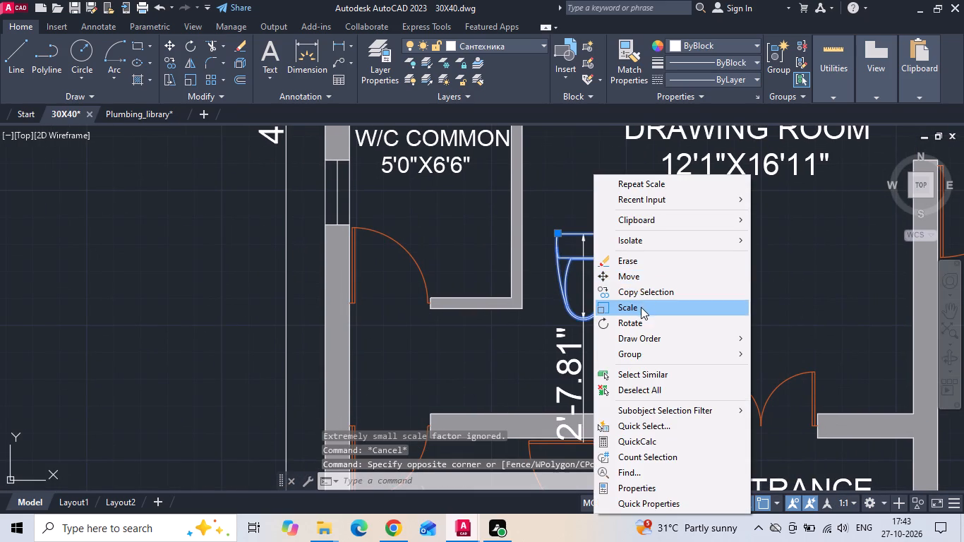
click(641, 307)
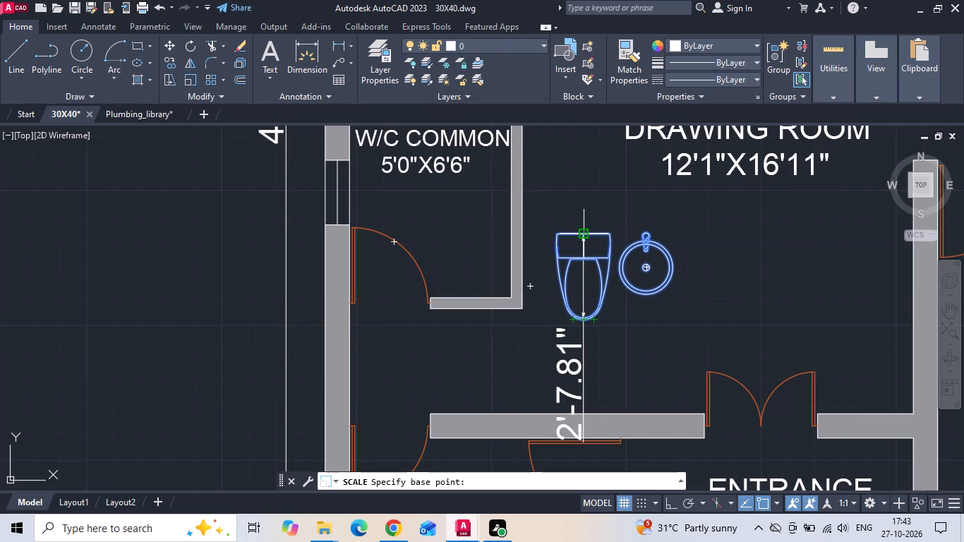
click(580, 232)
scroll(579, 283, up, 1)
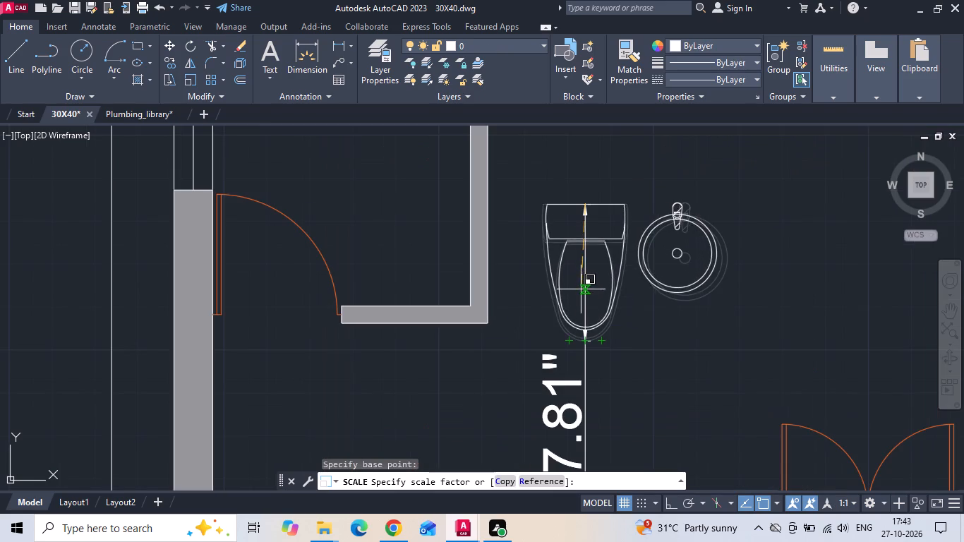
scroll(581, 291, up, 1)
click(581, 291)
Delete the vertical dimension on the toilet's length.
scroll(564, 270, down, 2)
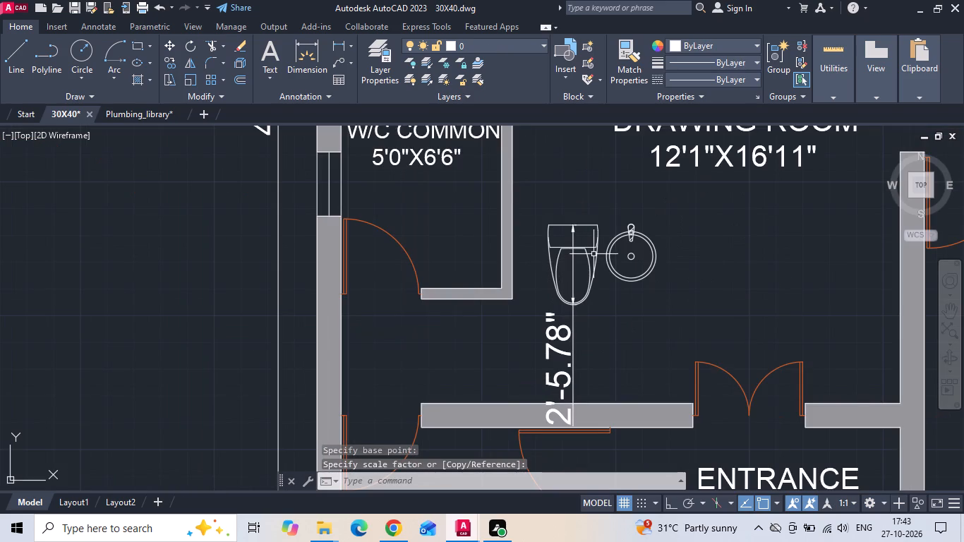
scroll(635, 290, down, 1)
drag(603, 321, 598, 329)
click(589, 330)
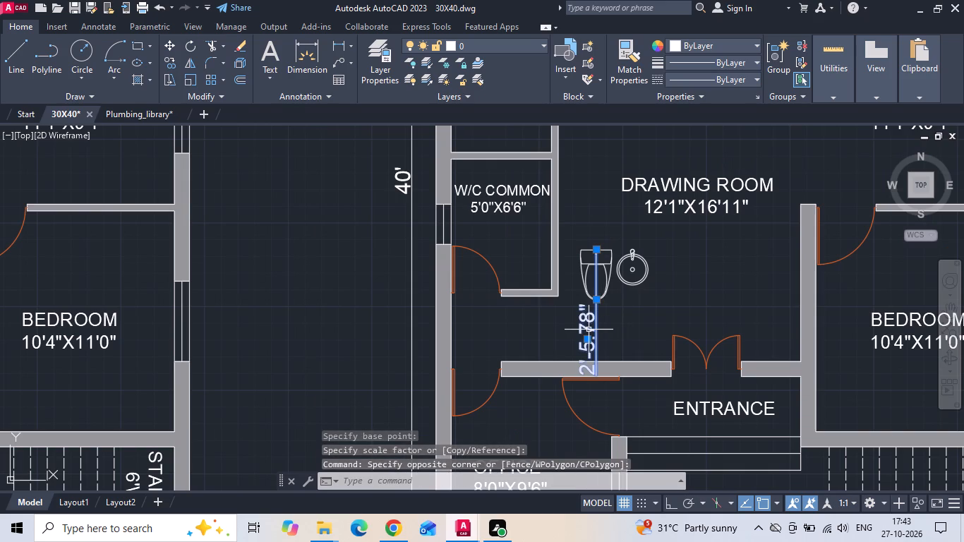
key(Delete)
Move the toilet by its cistern's back-edge midpoint to the midpoint of W/C COMMON's upper wall, on the inner face.
scroll(600, 305, down, 2)
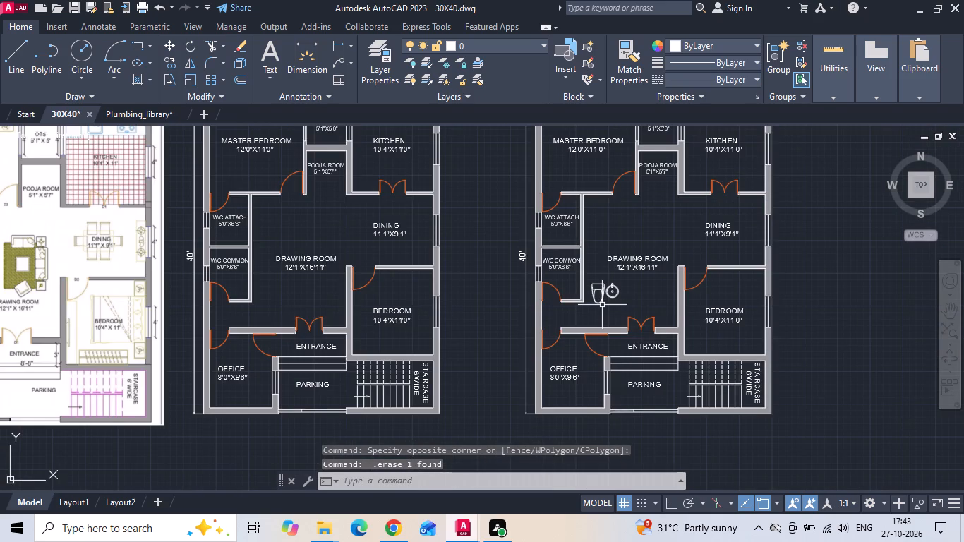
middle_drag(602, 305, 690, 304)
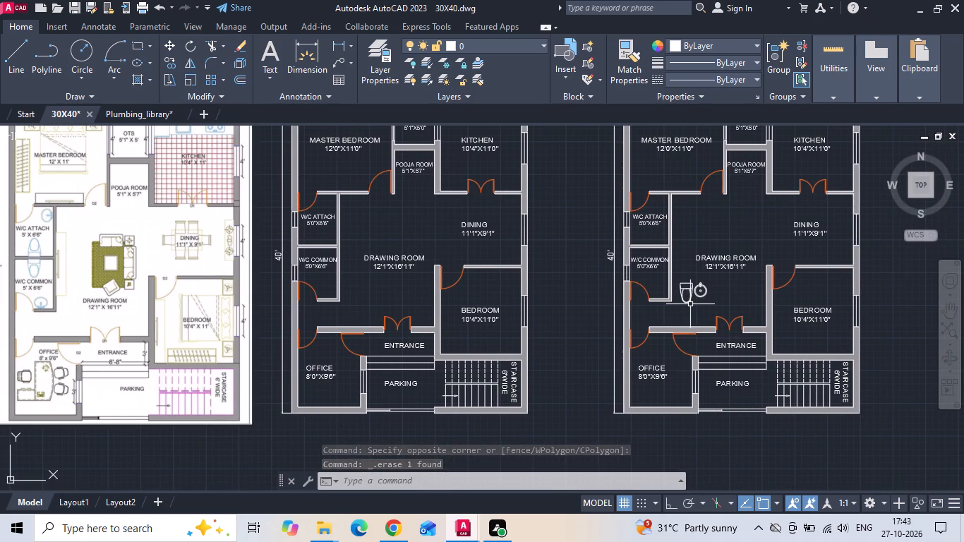
scroll(684, 270, up, 2)
drag(691, 302, 691, 308)
click(690, 311)
right_click(689, 272)
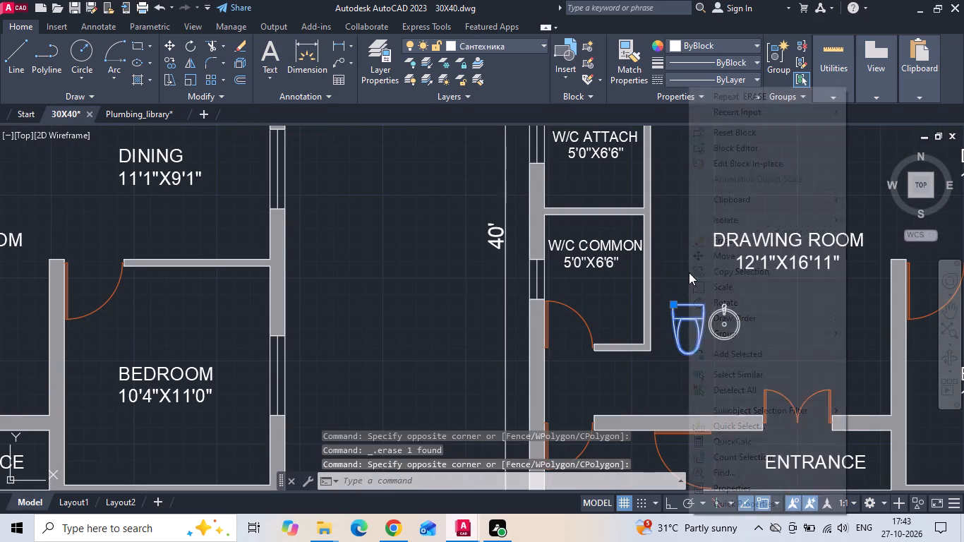
click(717, 260)
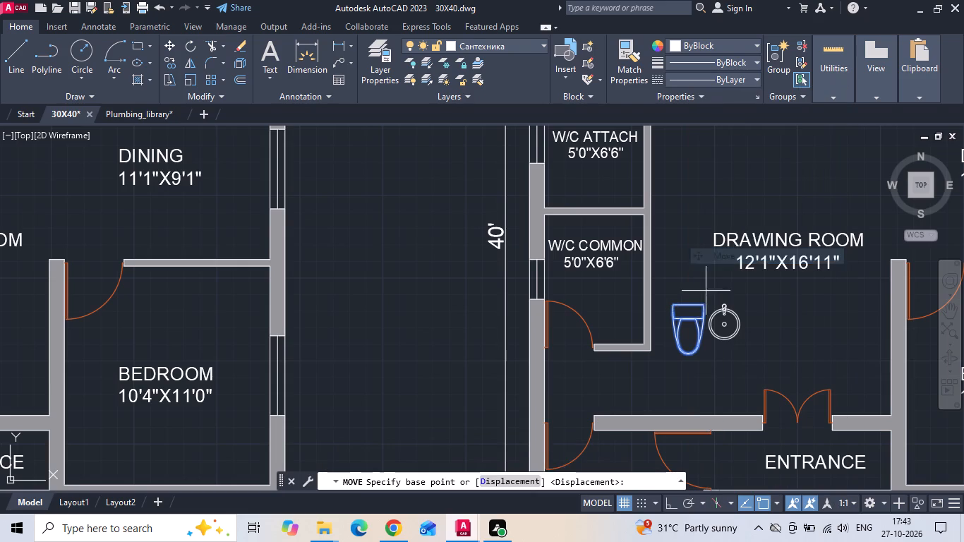
click(691, 304)
scroll(603, 227, up, 1)
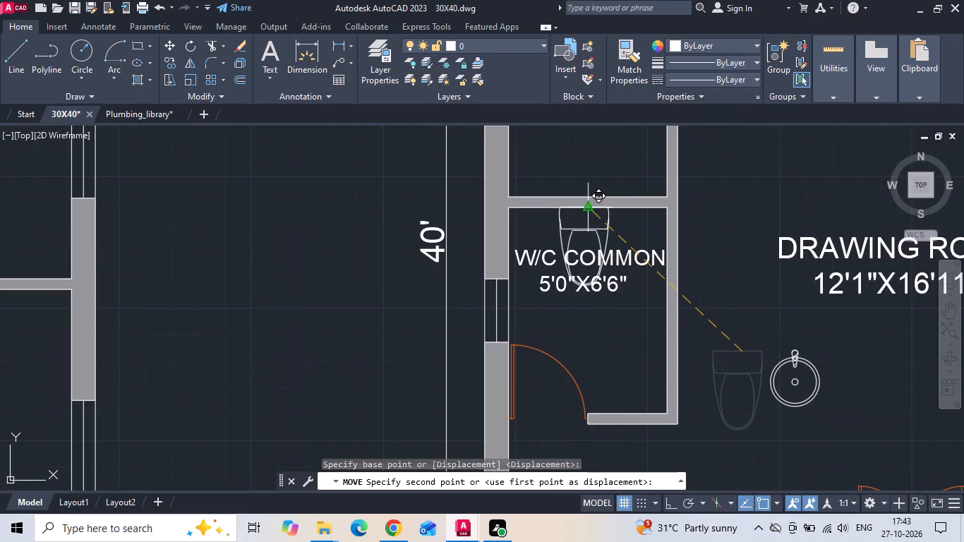
click(588, 207)
Turn on Ortho and move the W/C COMMON label straight down by about 1 foot, clear of the toilet.
click(613, 260)
right_click(613, 260)
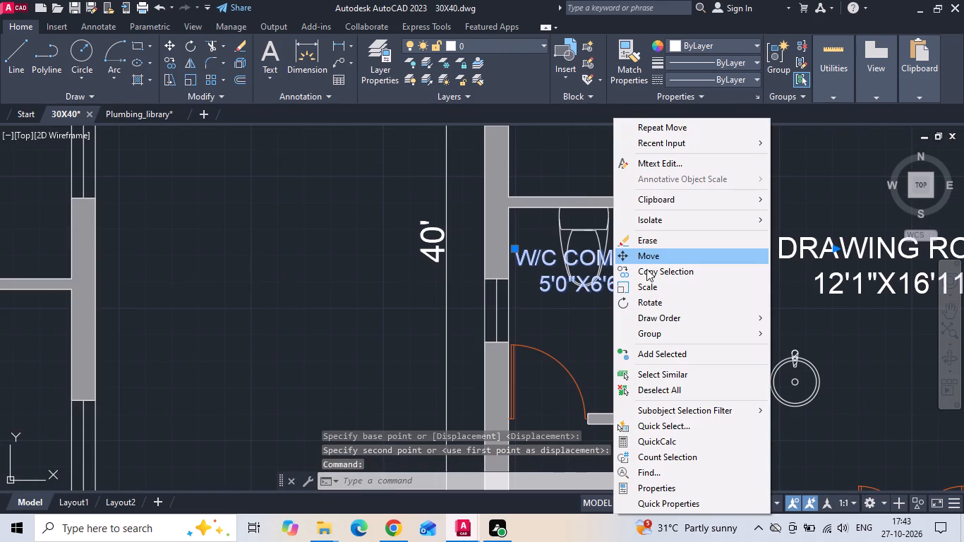
click(654, 258)
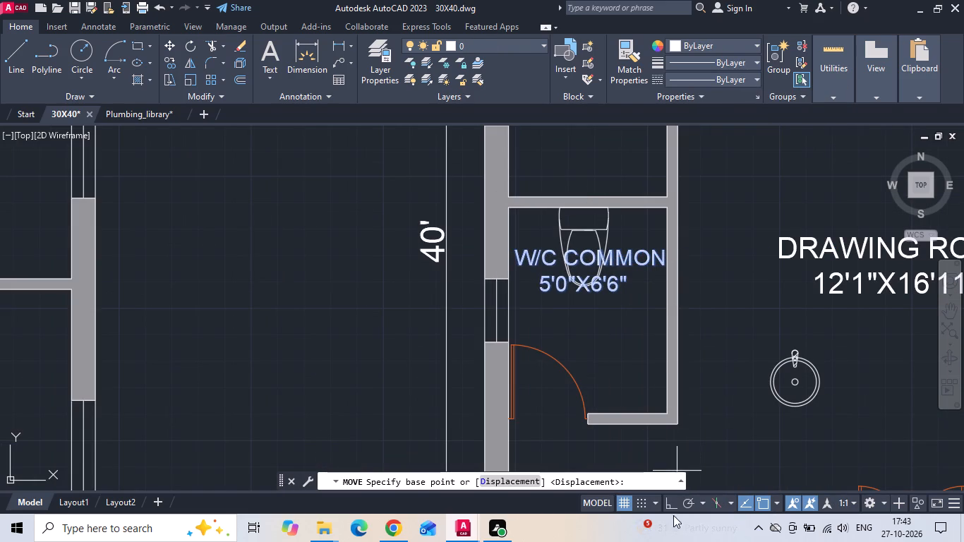
click(671, 506)
click(710, 253)
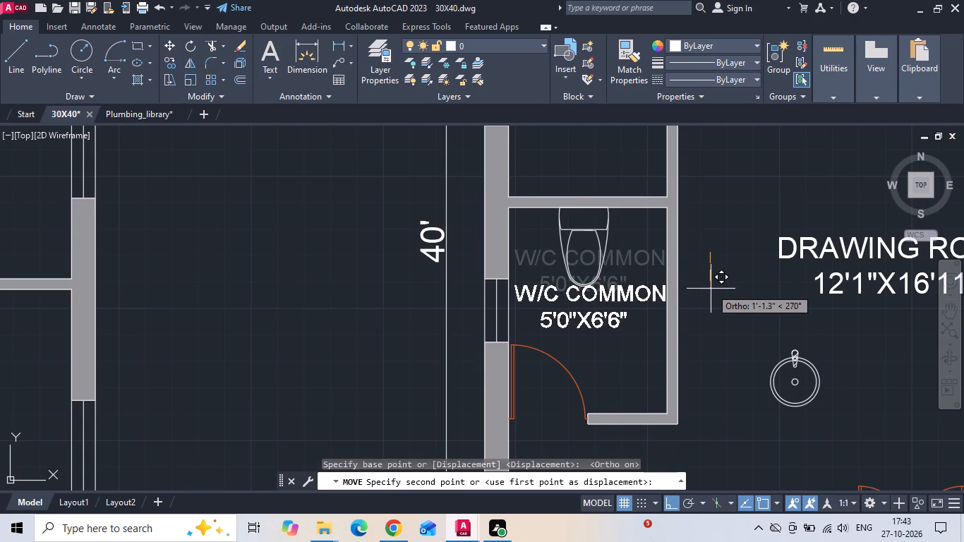
click(711, 291)
Compare the W/C layout with the reference image and rotate the washbasin 180° about its tap end.
scroll(806, 364, down, 3)
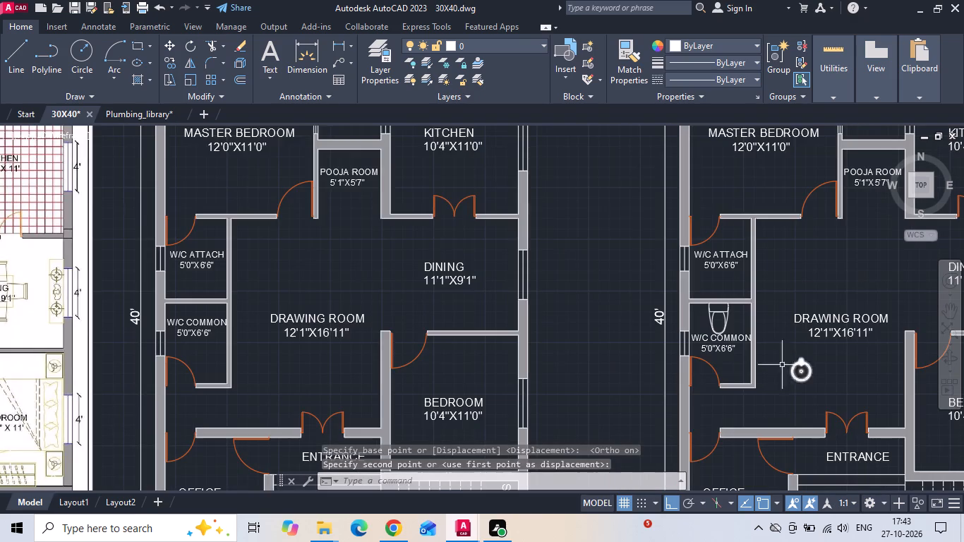
middle_drag(184, 357, 411, 308)
scroll(413, 311, down, 1)
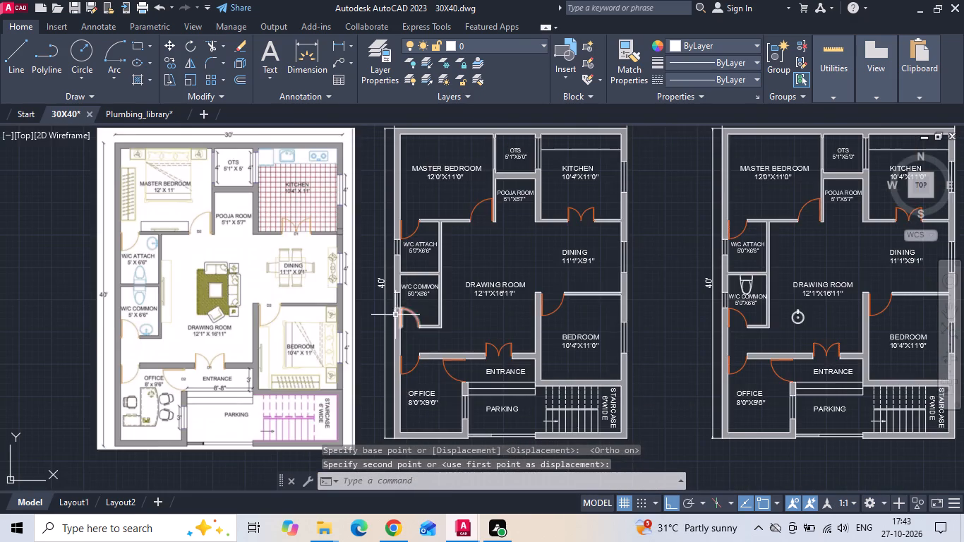
scroll(133, 327, up, 2)
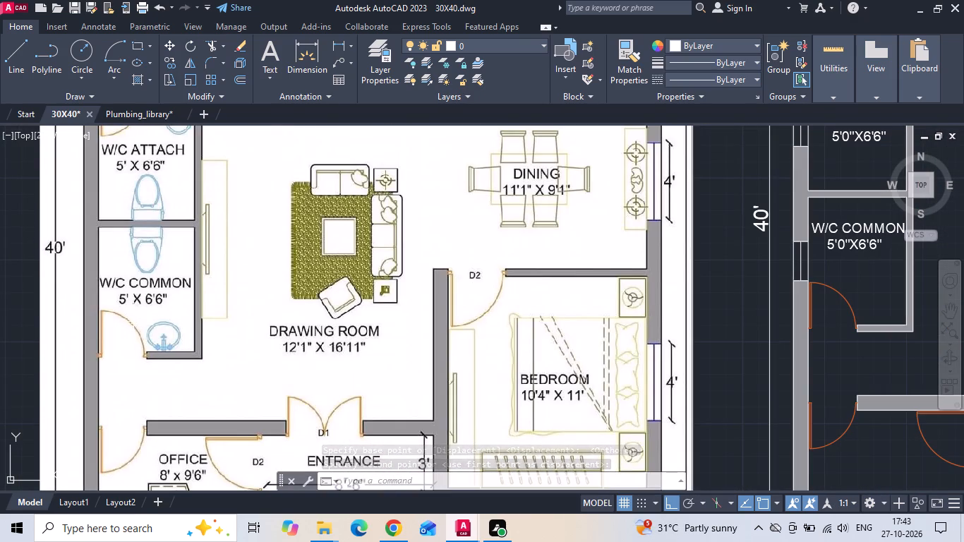
scroll(133, 307, down, 3)
scroll(536, 318, up, 2)
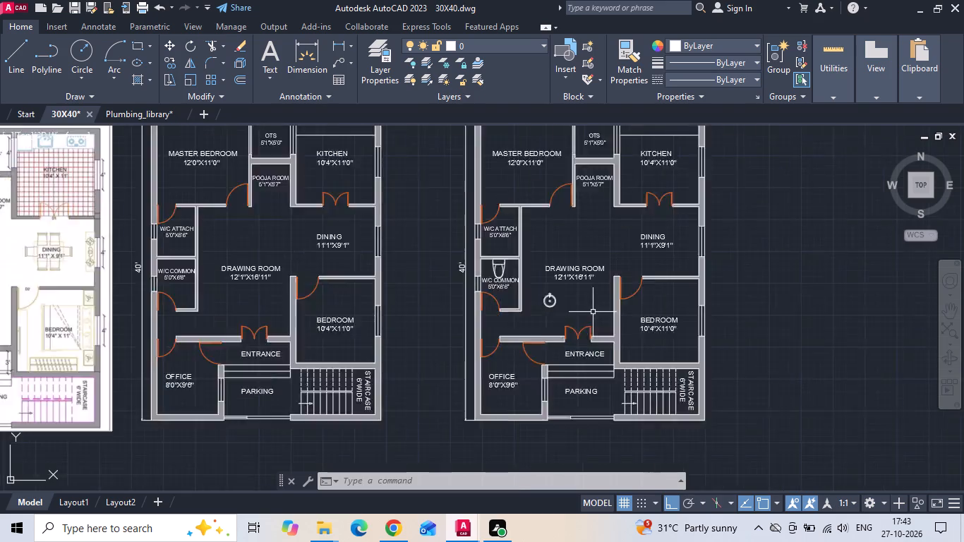
scroll(593, 312, up, 2)
click(397, 249)
click(378, 271)
right_click(378, 272)
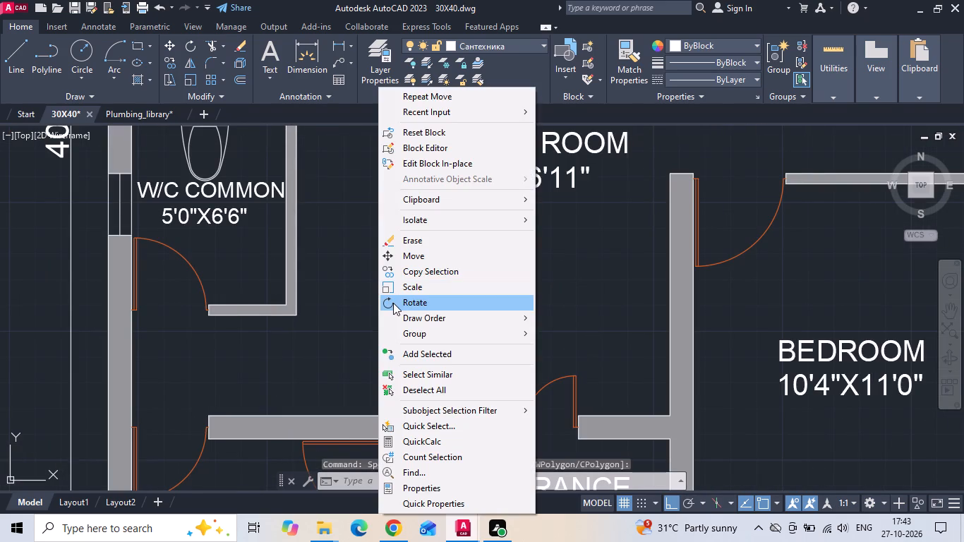
click(400, 297)
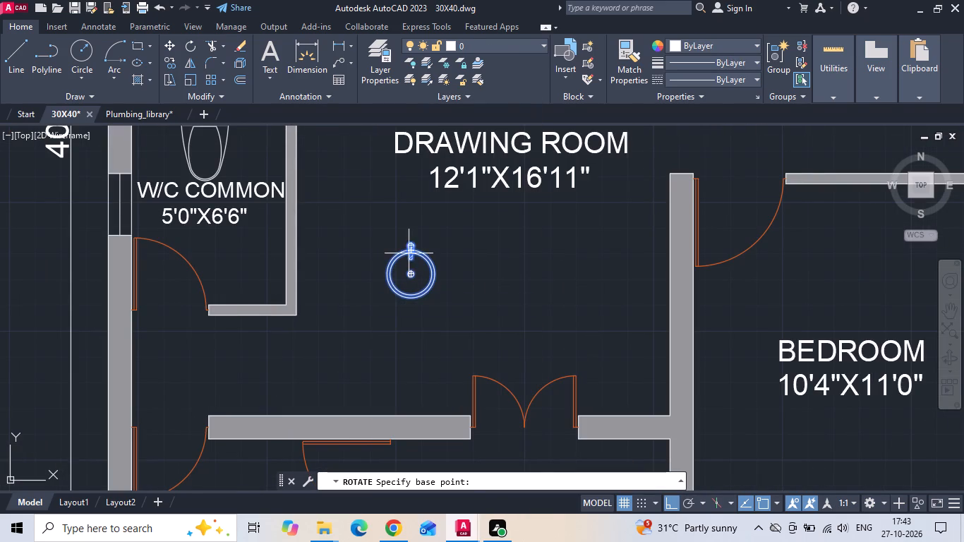
drag(409, 243, 412, 251)
click(320, 261)
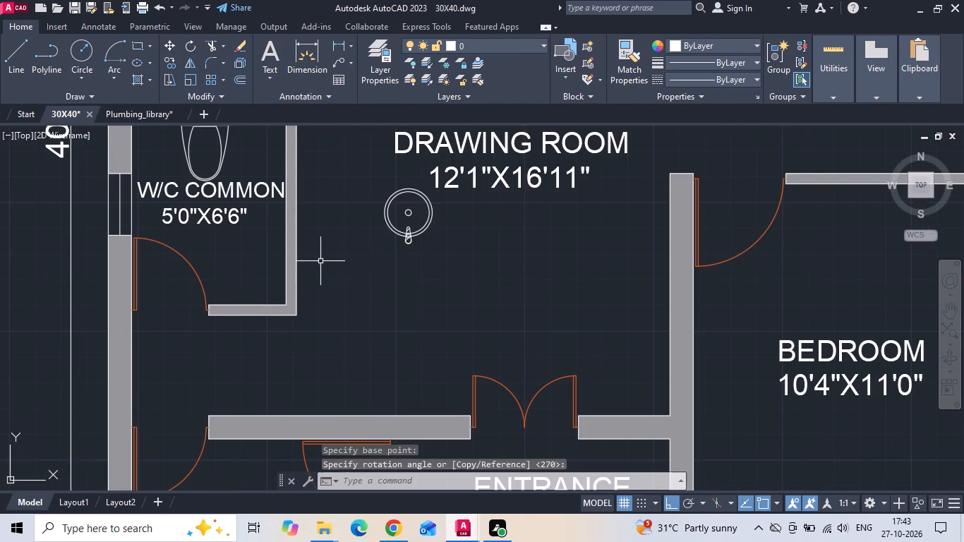
Move the washbasin by its tap end into W/C COMMON, onto the midpoint of the lower wall's inner face.
middle_drag(346, 239, 465, 263)
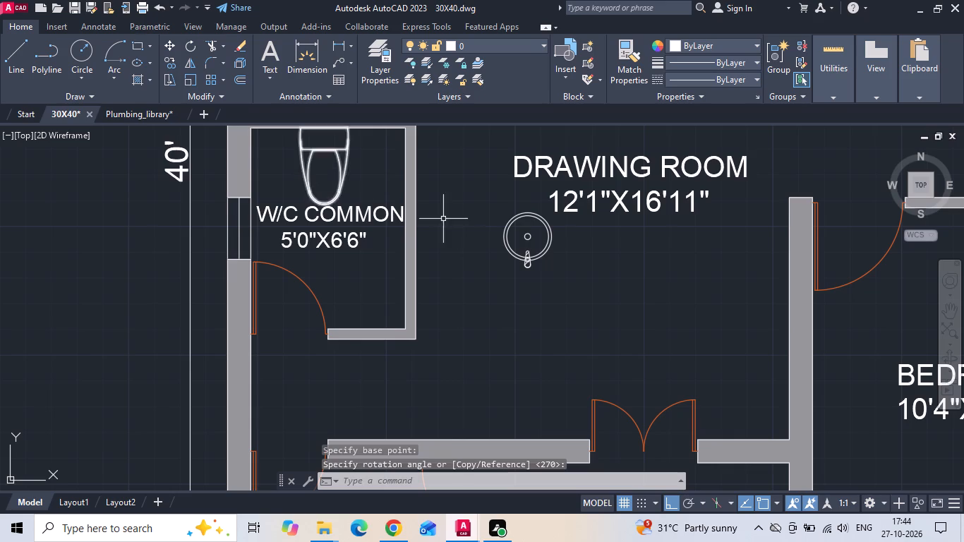
click(524, 225)
click(504, 216)
right_click(504, 216)
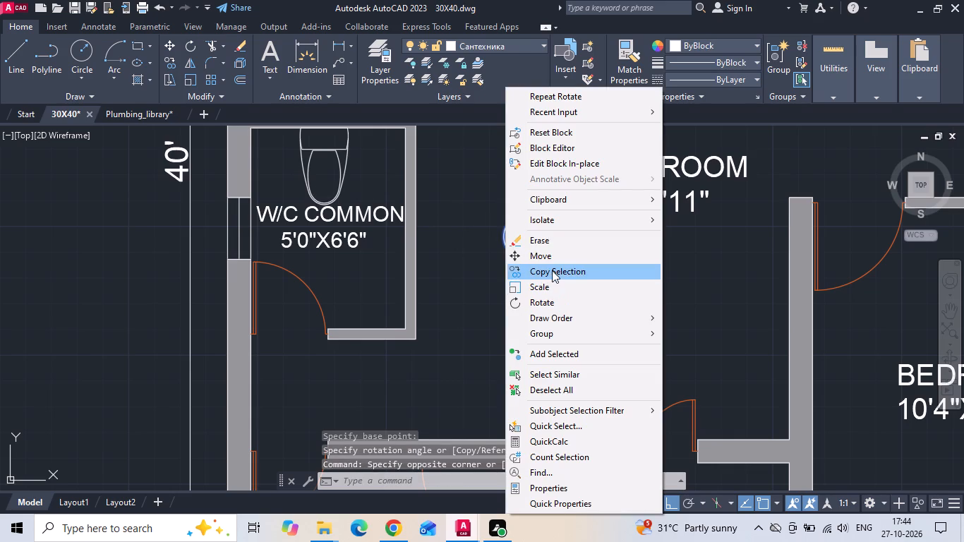
click(553, 259)
scroll(537, 278, up, 3)
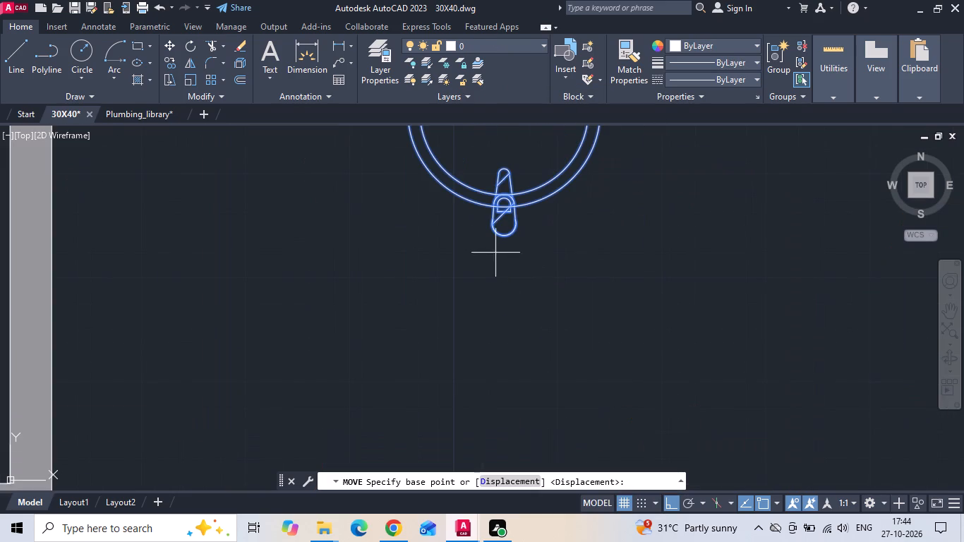
click(502, 236)
scroll(504, 237, down, 3)
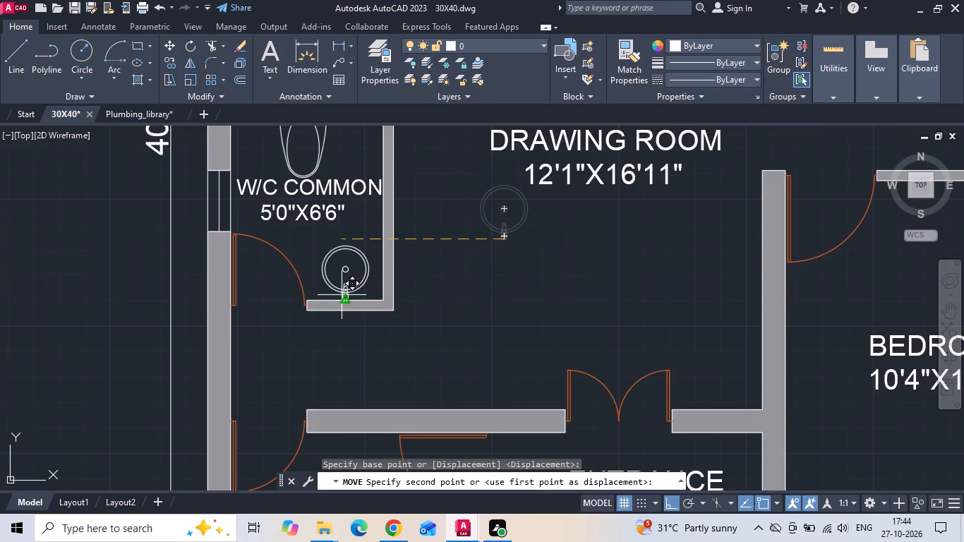
click(342, 295)
Scale the washbasin in W/C COMMON down slightly about the centre of its bowl, picking the size by eye.
click(347, 253)
click(346, 239)
right_click(346, 239)
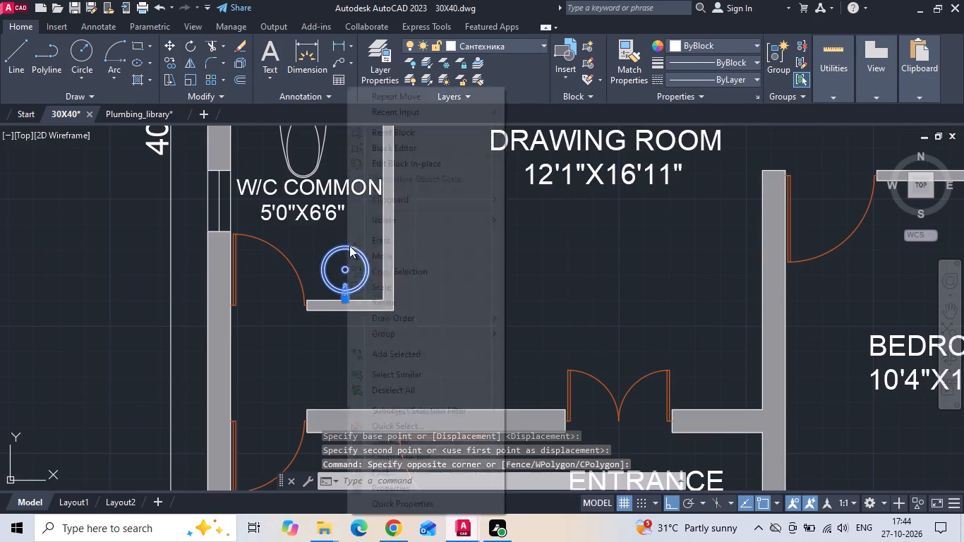
click(368, 283)
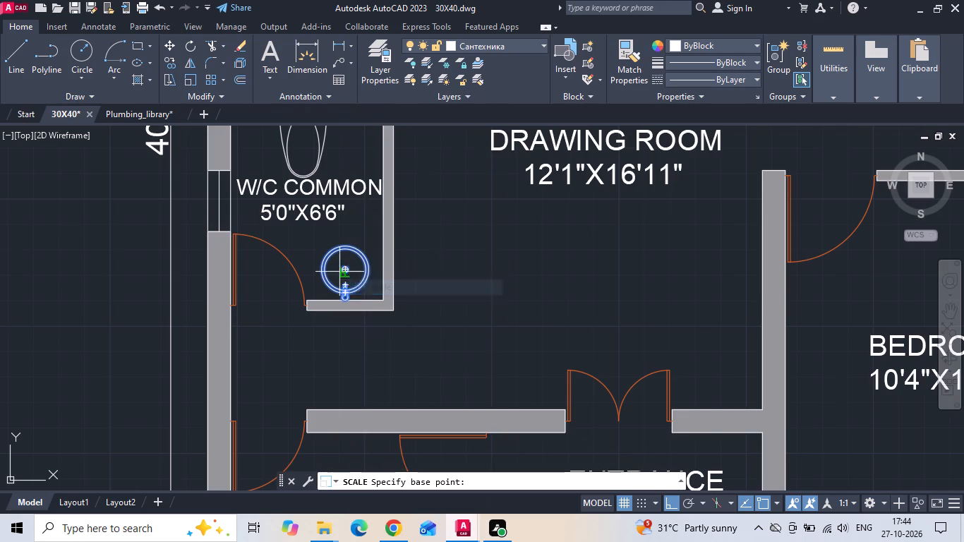
scroll(337, 269, up, 2)
click(351, 267)
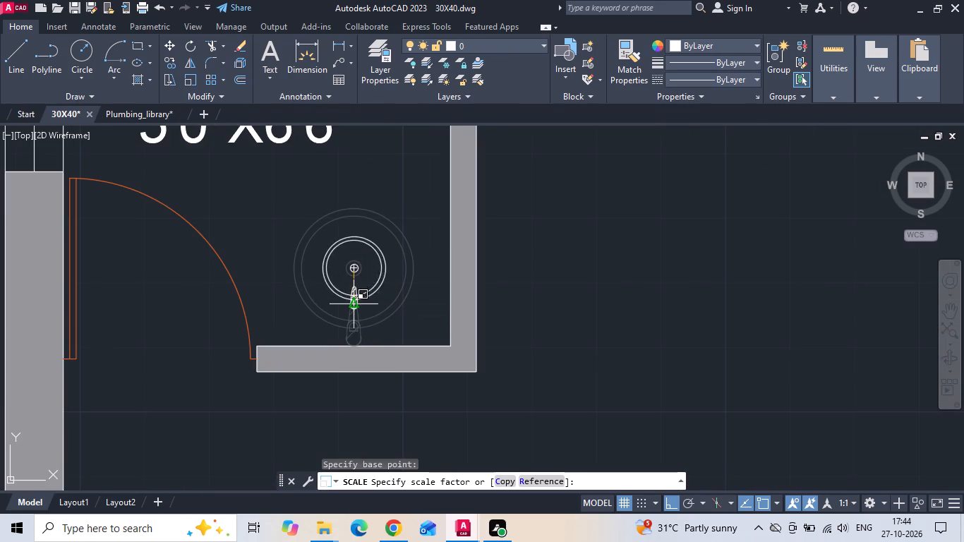
click(359, 324)
Move the washbasin by its tap end straight down onto the inner face of W/C COMMON's lower wall.
drag(383, 248, 378, 241)
click(354, 212)
right_click(354, 211)
click(399, 260)
scroll(354, 322, up, 2)
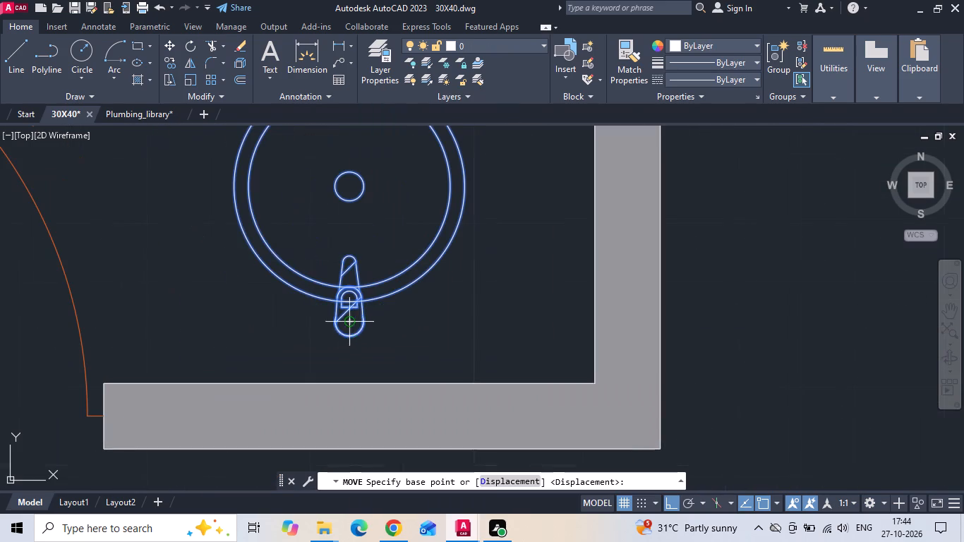
click(349, 337)
click(352, 381)
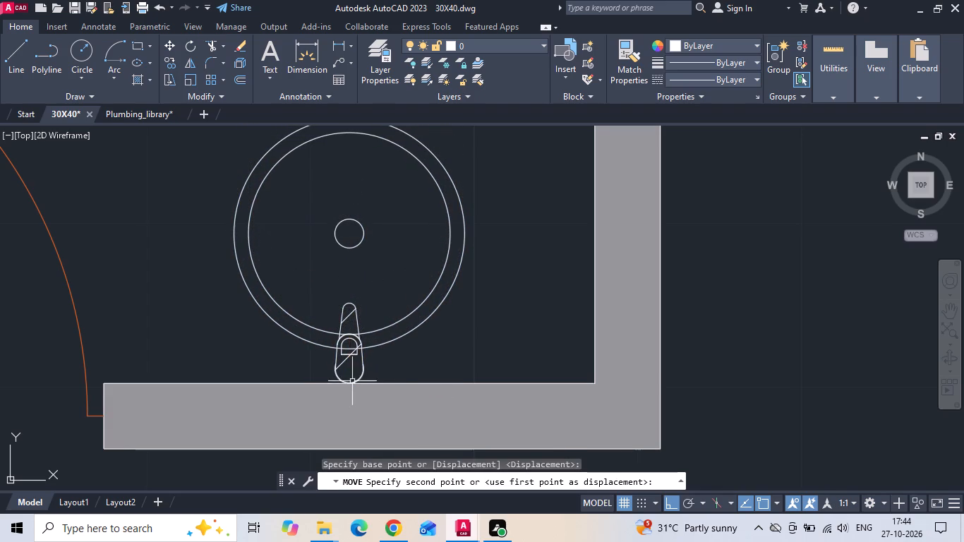
Close the Plumbing_library drawing, saving its changes.
click(141, 111)
scroll(439, 286, down, 3)
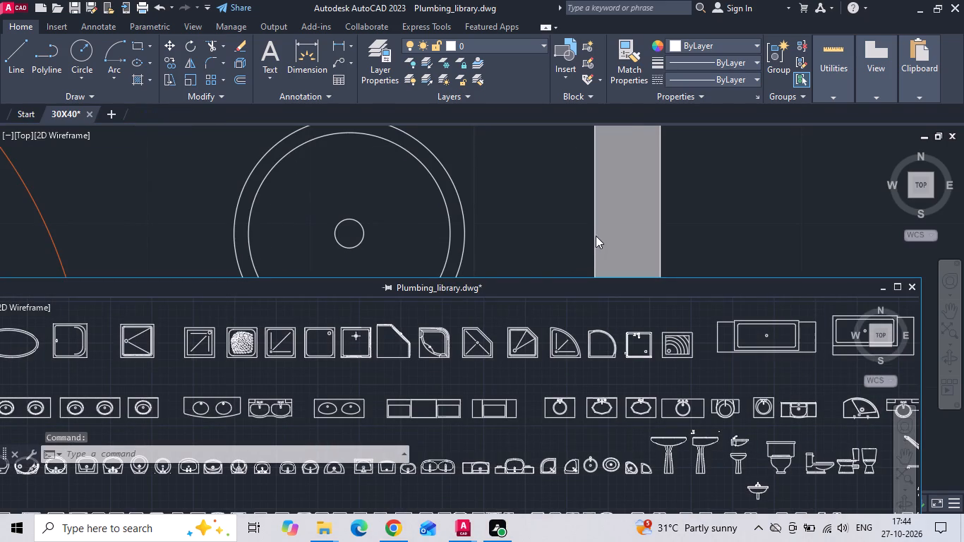
scroll(596, 236, down, 4)
click(908, 289)
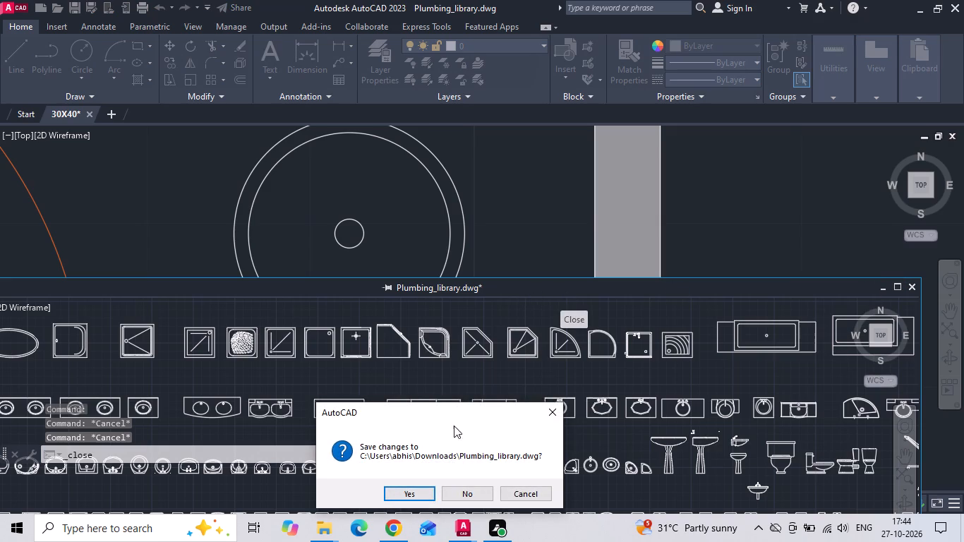
click(416, 488)
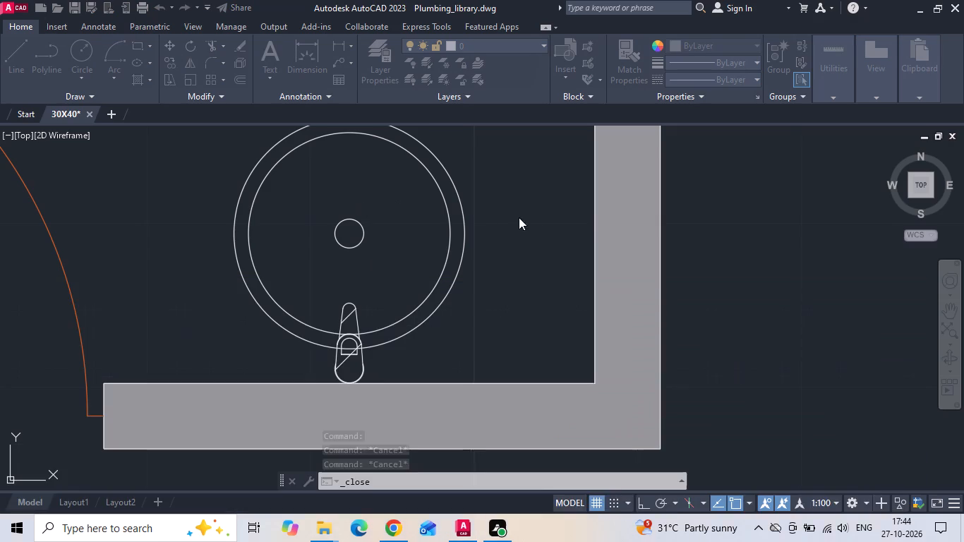
Mirror W/C COMMON's toilet and washbasin into W/C ATTACH across a horizontal line near the dividing wall, keeping the originals.
scroll(510, 272, down, 5)
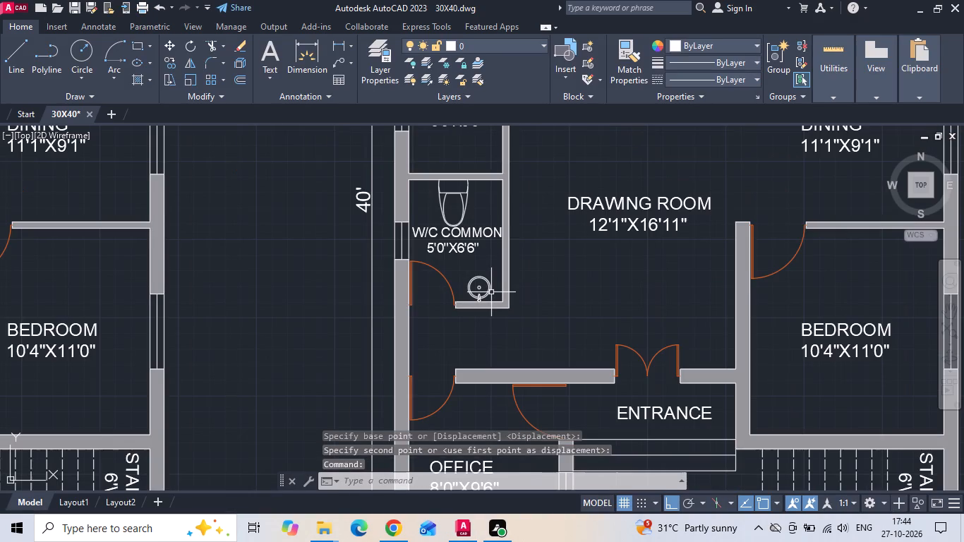
scroll(501, 310, down, 2)
middle_drag(553, 360, 753, 358)
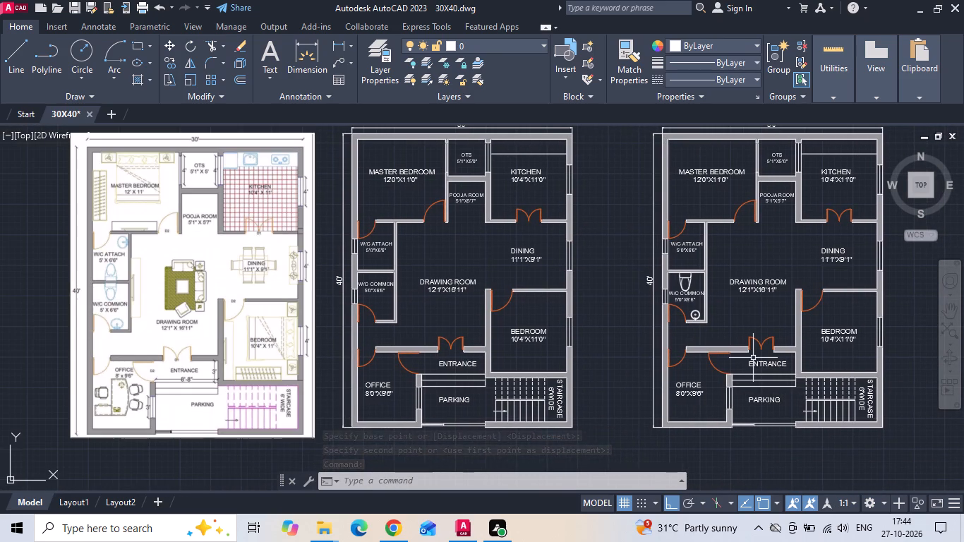
scroll(748, 273, up, 2)
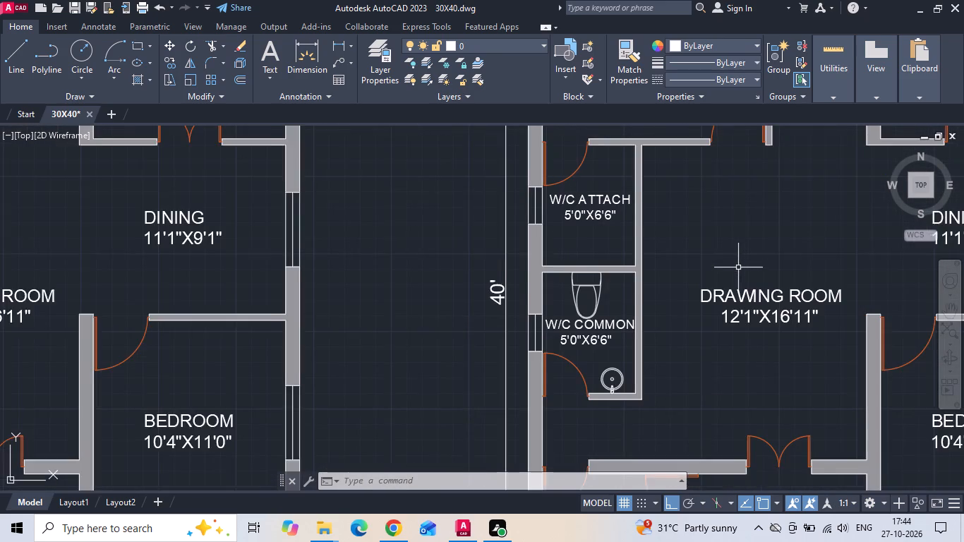
middle_drag(723, 265, 630, 272)
click(502, 308)
click(510, 384)
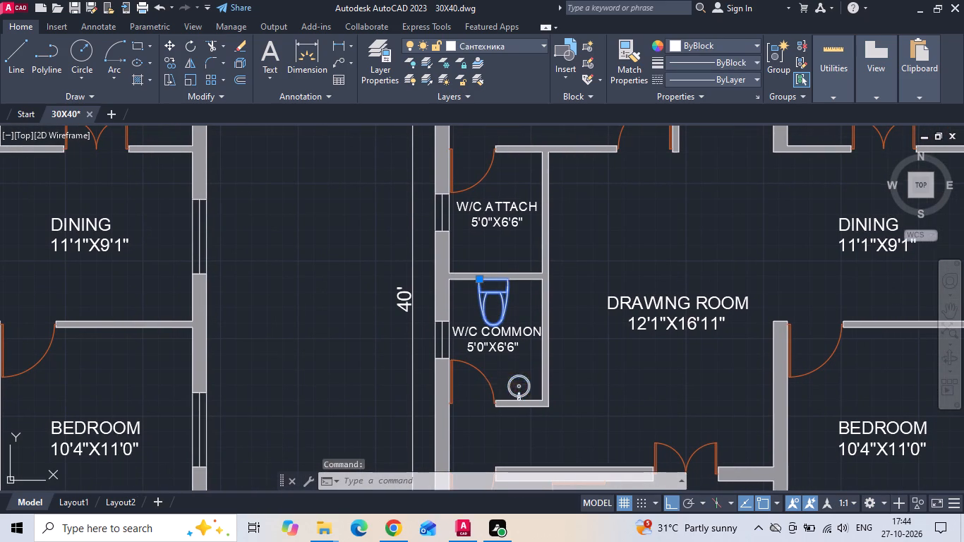
text(MI)
key(space)
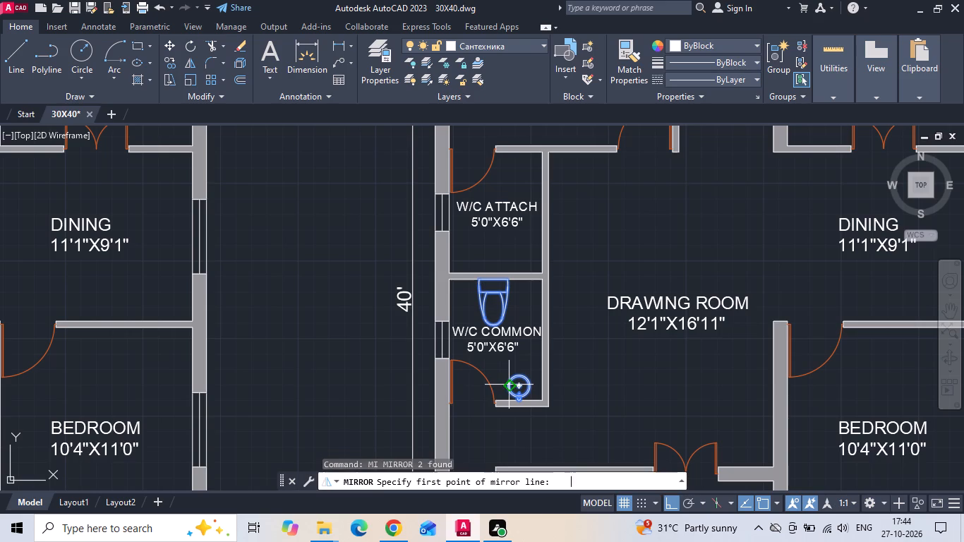
click(595, 272)
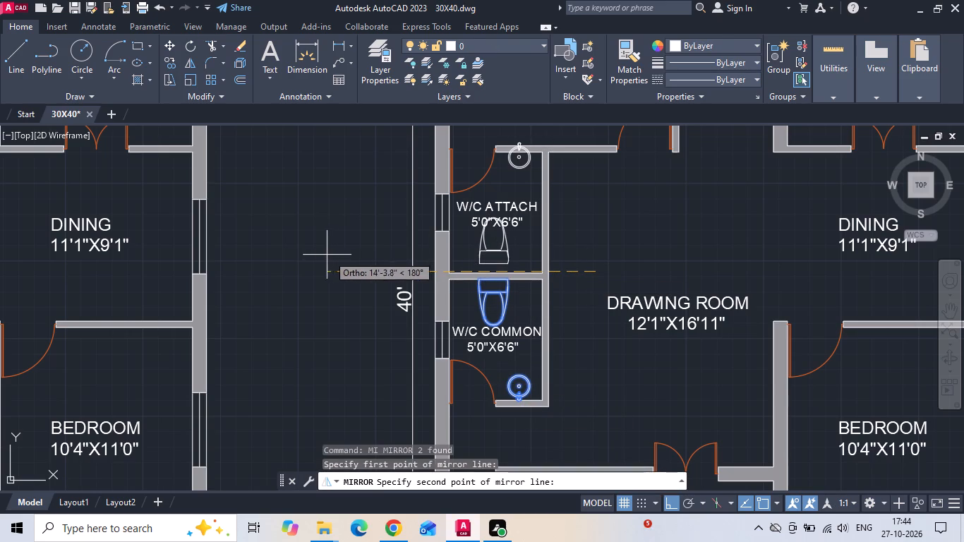
click(303, 254)
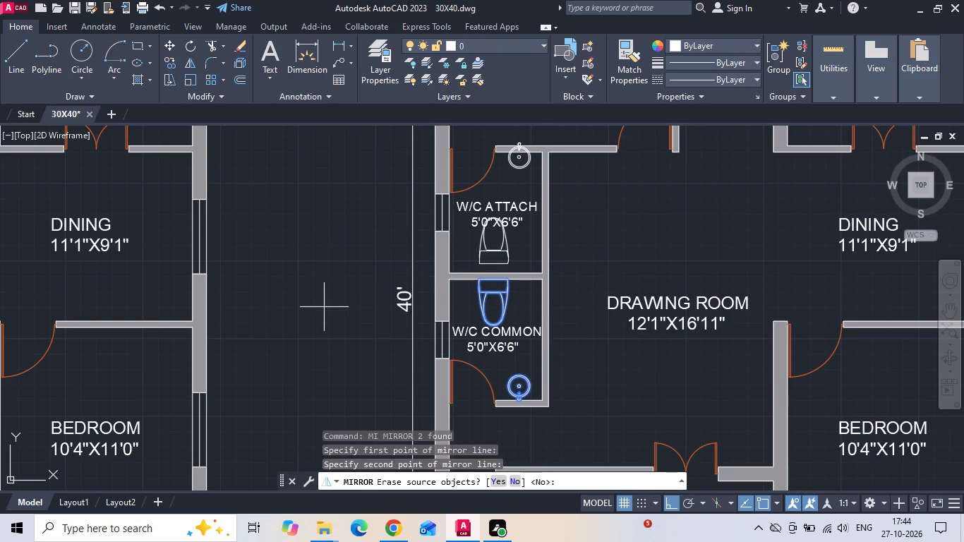
text(N)
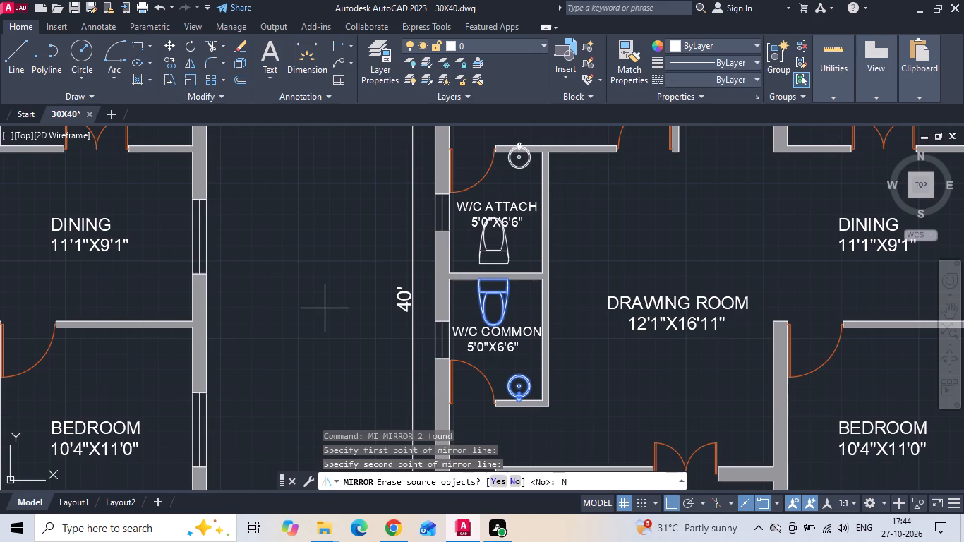
key(space)
Move the mirrored toilet and washbasin by the cistern's back-edge midpoint onto the inner face of W/C ATTACH's lower wall.
scroll(538, 200, up, 2)
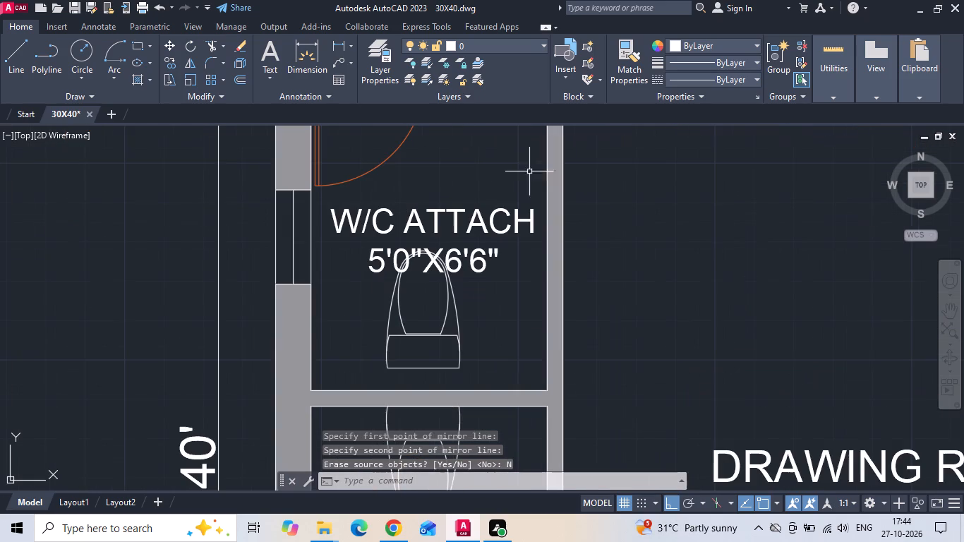
middle_click(510, 174)
drag(463, 304, 436, 313)
click(396, 320)
scroll(426, 378, down, 1)
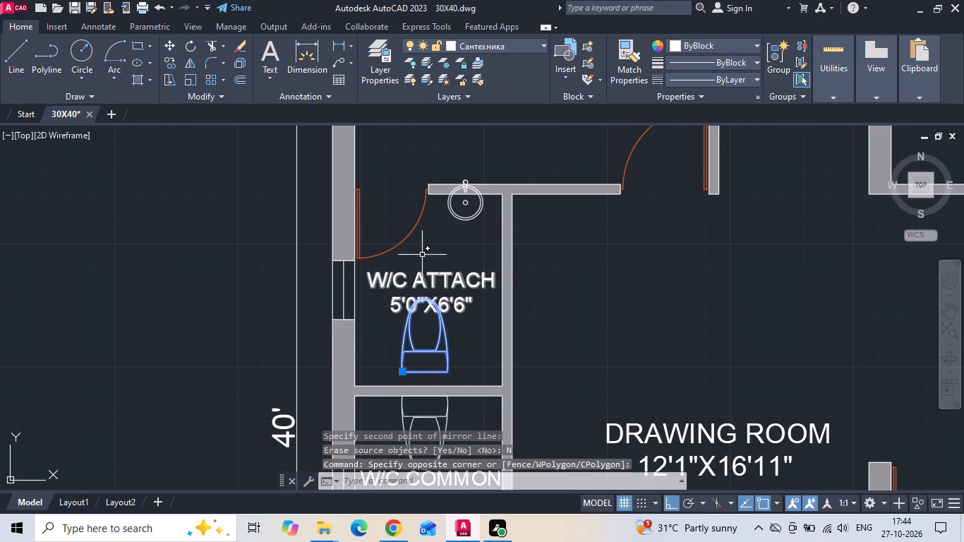
click(454, 204)
click(445, 215)
right_click(445, 215)
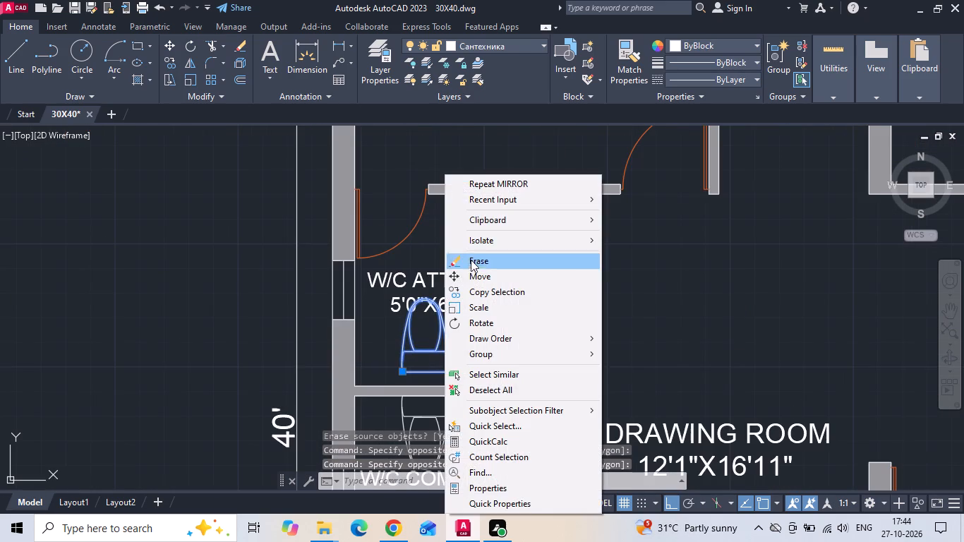
click(471, 271)
scroll(417, 386, up, 1)
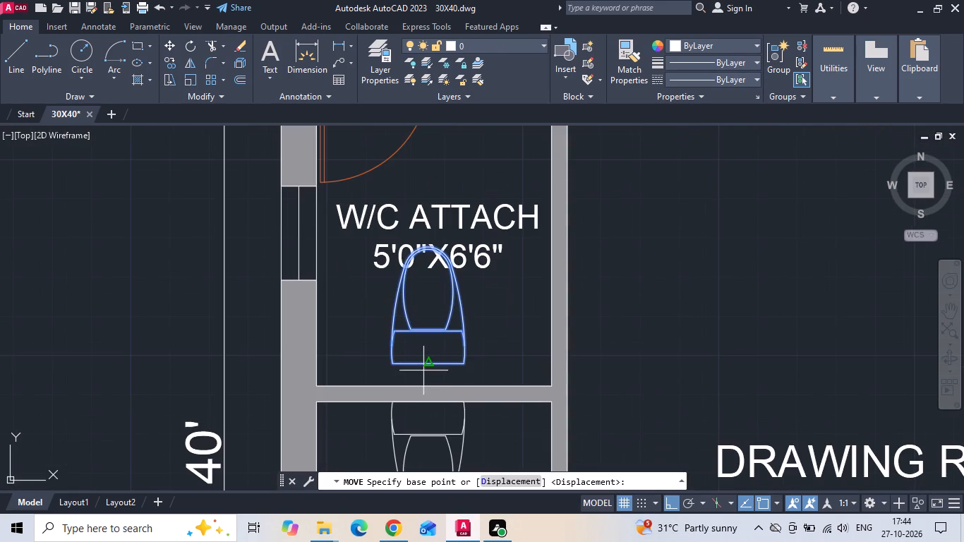
click(429, 364)
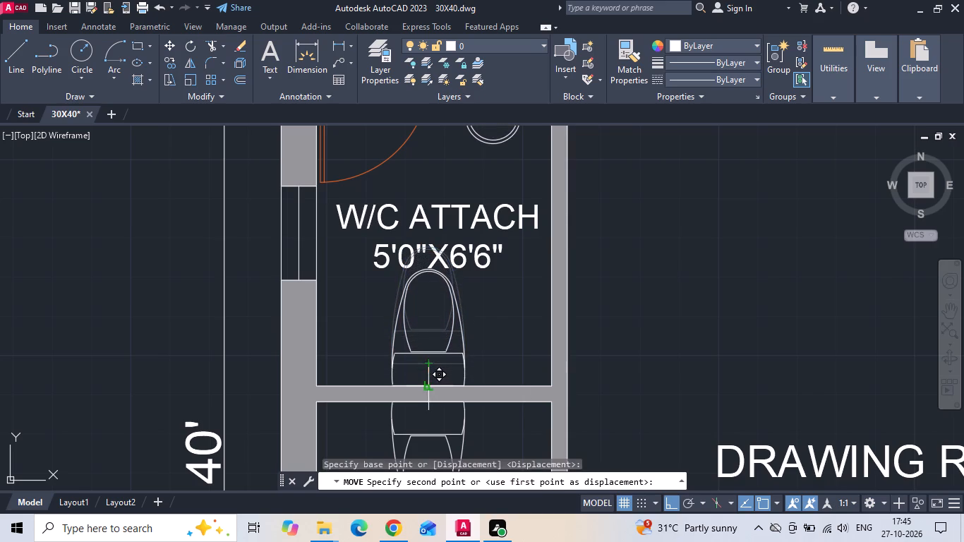
click(430, 382)
Move the W/C ATTACH label and its size text slightly straight up, clear of the toilet.
scroll(438, 393, down, 1)
scroll(574, 250, down, 2)
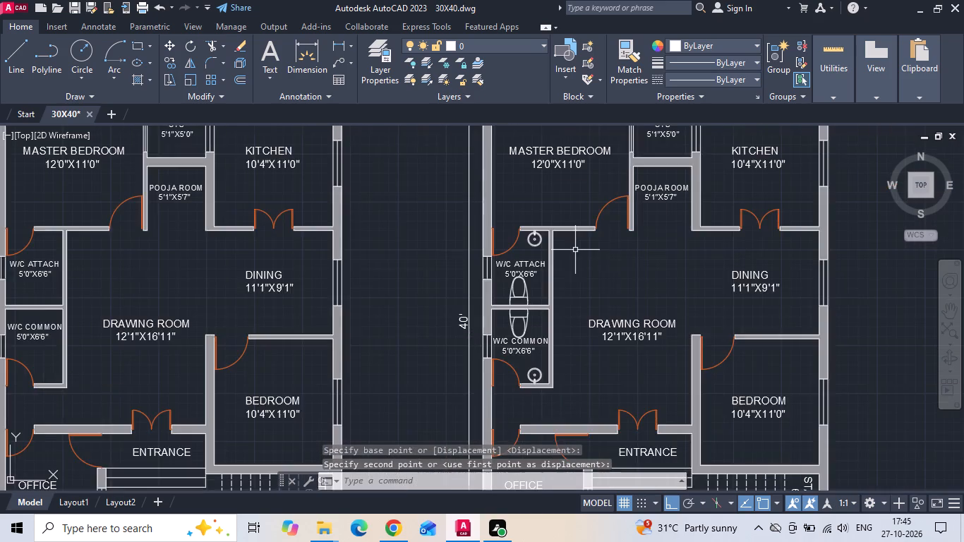
scroll(575, 251, down, 1)
scroll(544, 262, up, 3)
click(544, 262)
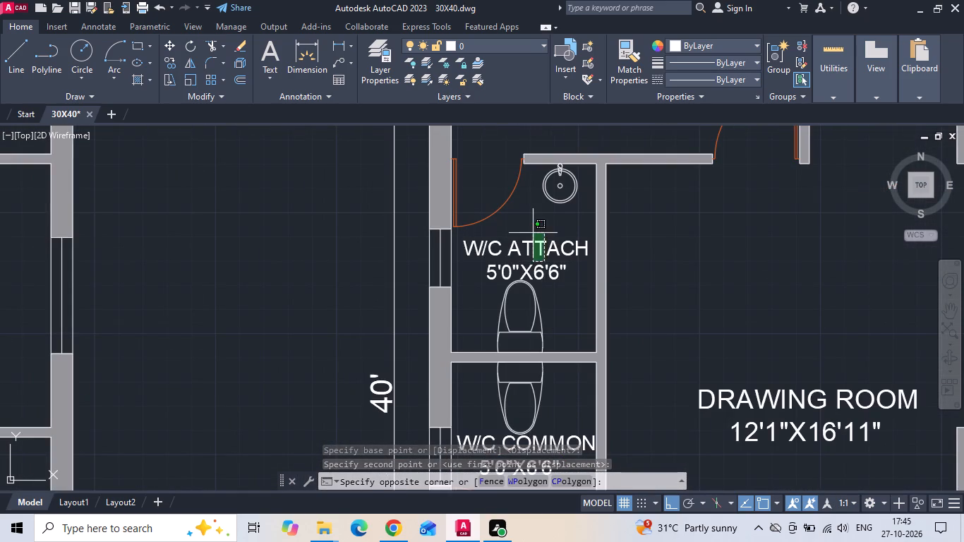
click(533, 233)
right_click(533, 233)
click(608, 256)
click(766, 293)
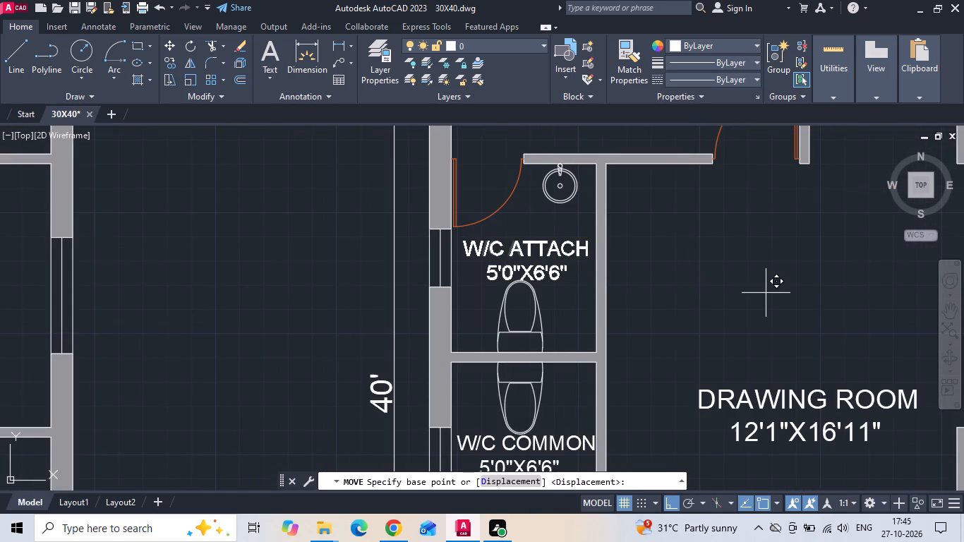
click(764, 288)
Save the 30X40 drawing.
scroll(685, 248, down, 1)
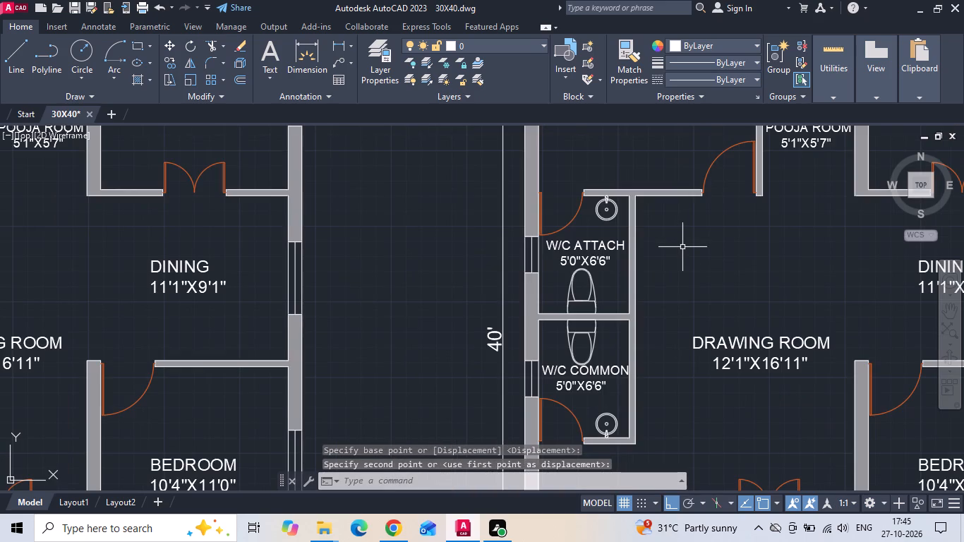
scroll(620, 244, down, 1)
scroll(471, 248, down, 1)
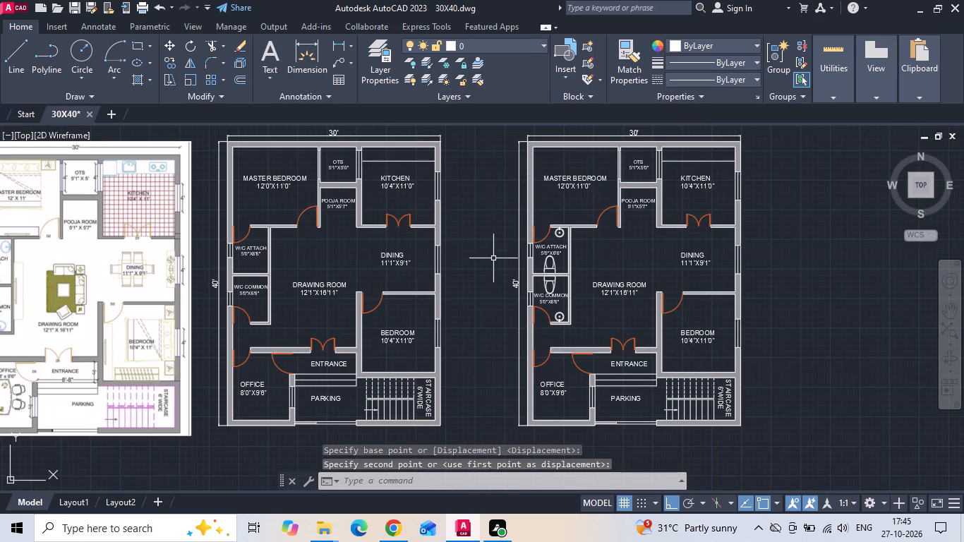
middle_drag(492, 260, 570, 284)
middle_drag(541, 305, 536, 259)
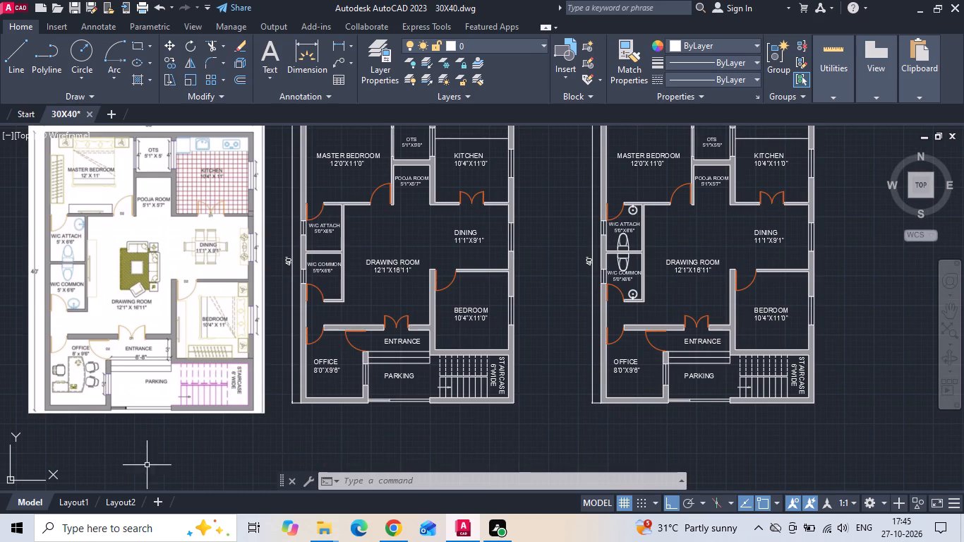
click(114, 535)
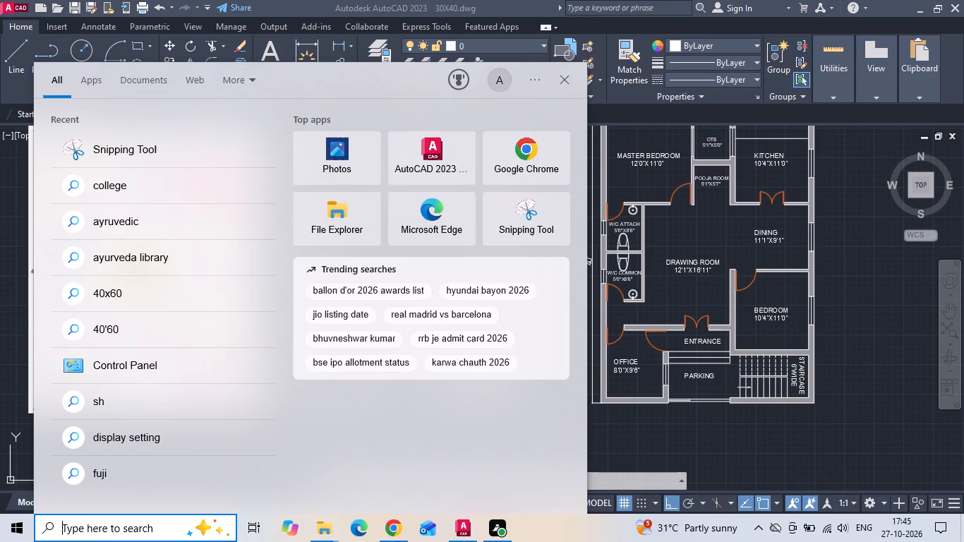
click(637, 448)
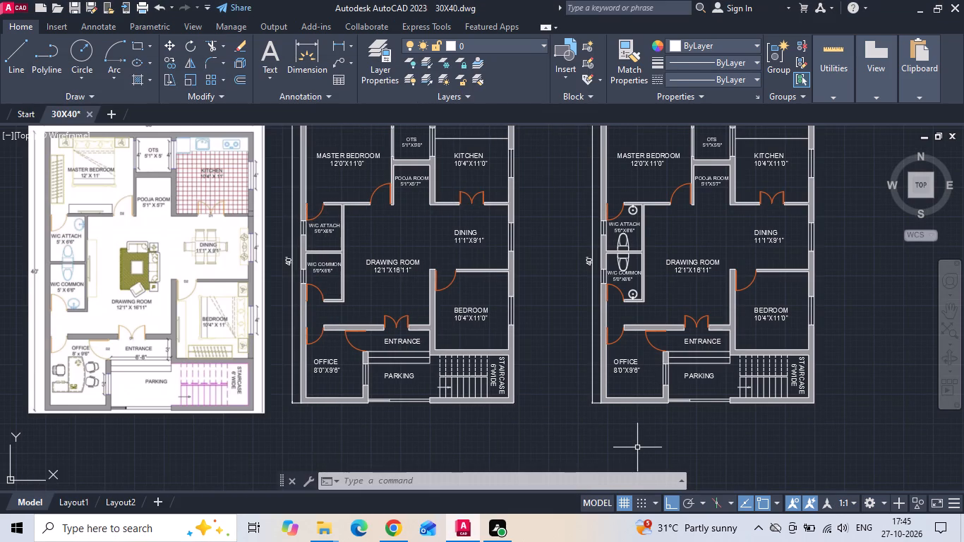
key(ctrl+s)
key(ctrl+s)
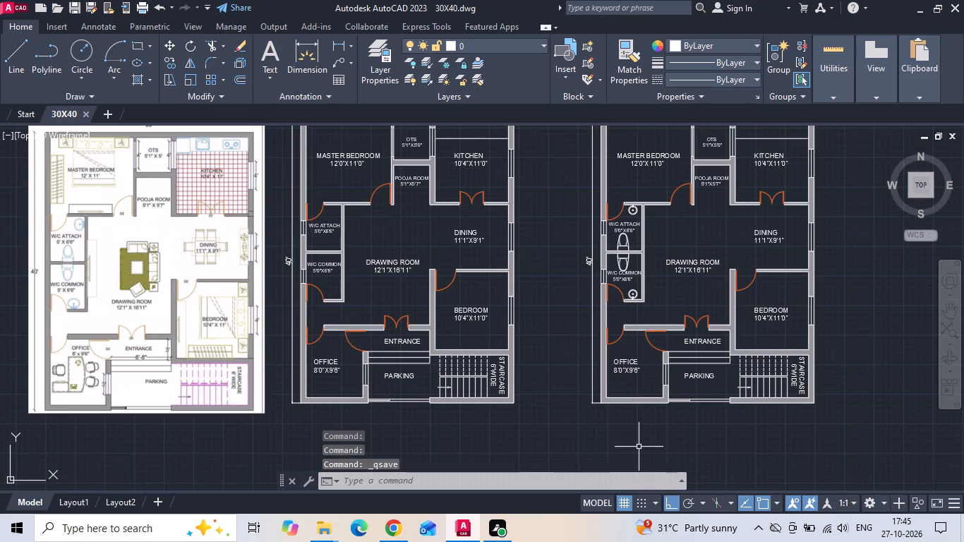
Open the AUTOCAD_Library (1) drawing from the Downloads folder.
click(10, 9)
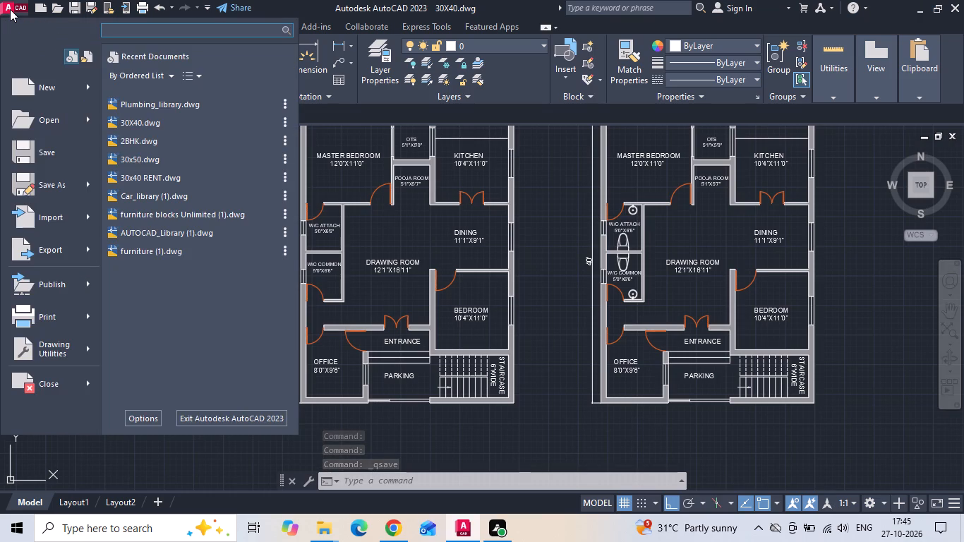
click(18, 115)
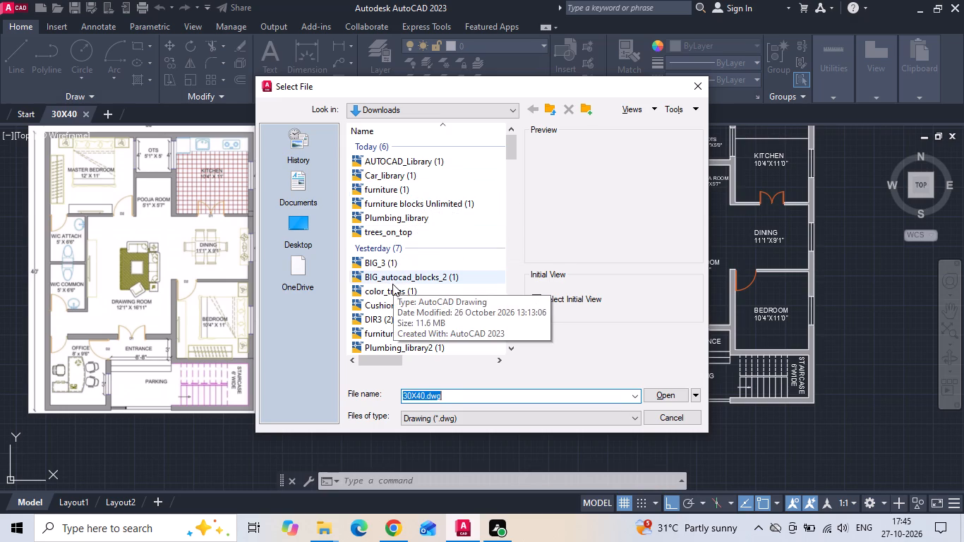
click(397, 189)
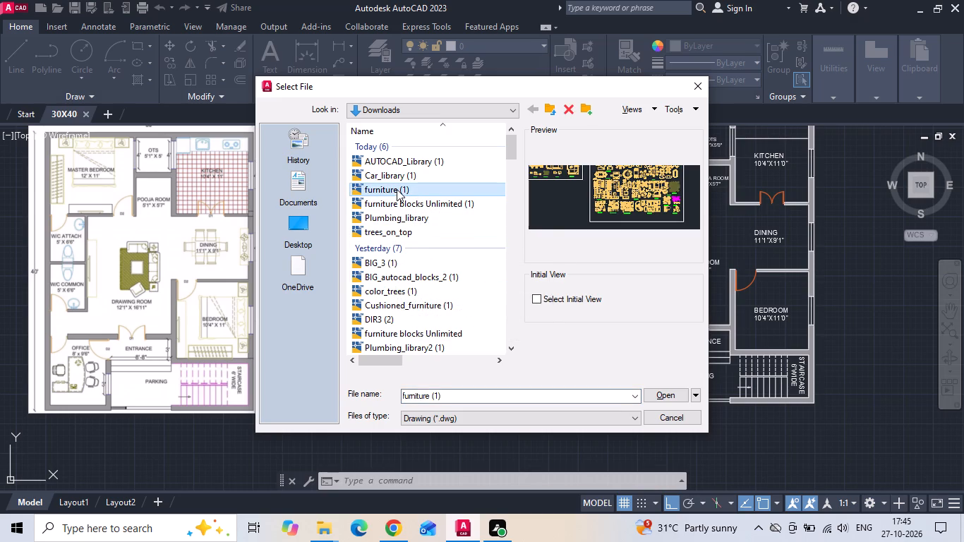
click(404, 160)
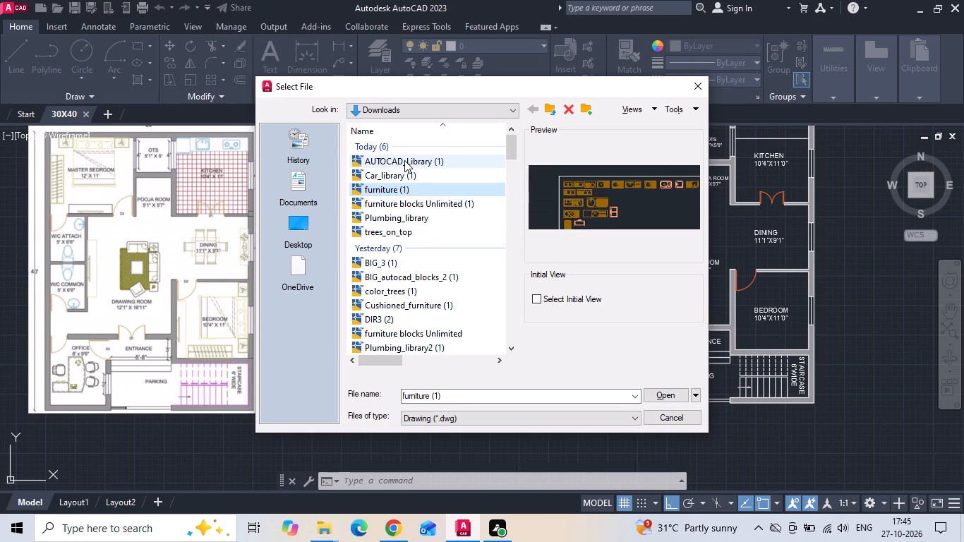
click(647, 392)
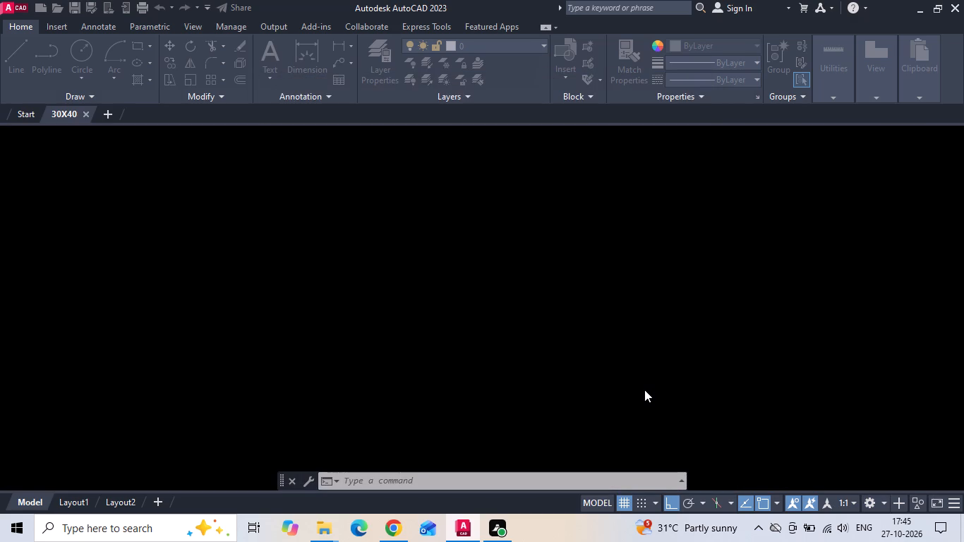
click(514, 241)
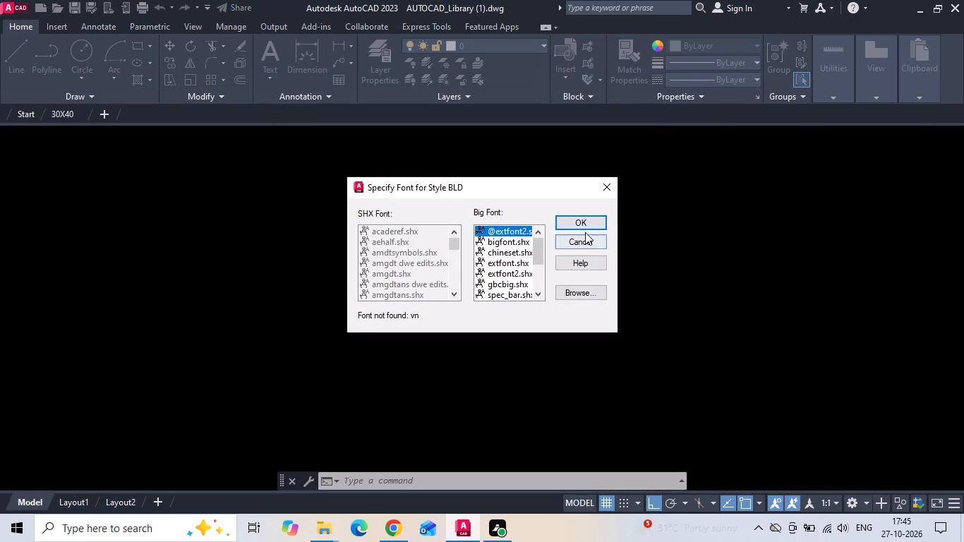
click(590, 218)
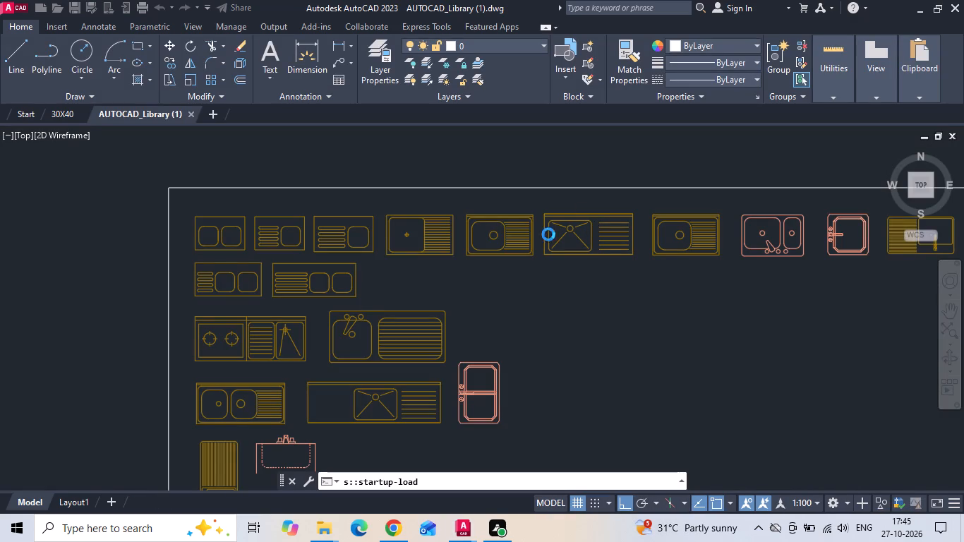
Select the rectangular dining table block with six chairs in the library's KITCHEN section.
scroll(400, 250, down, 1)
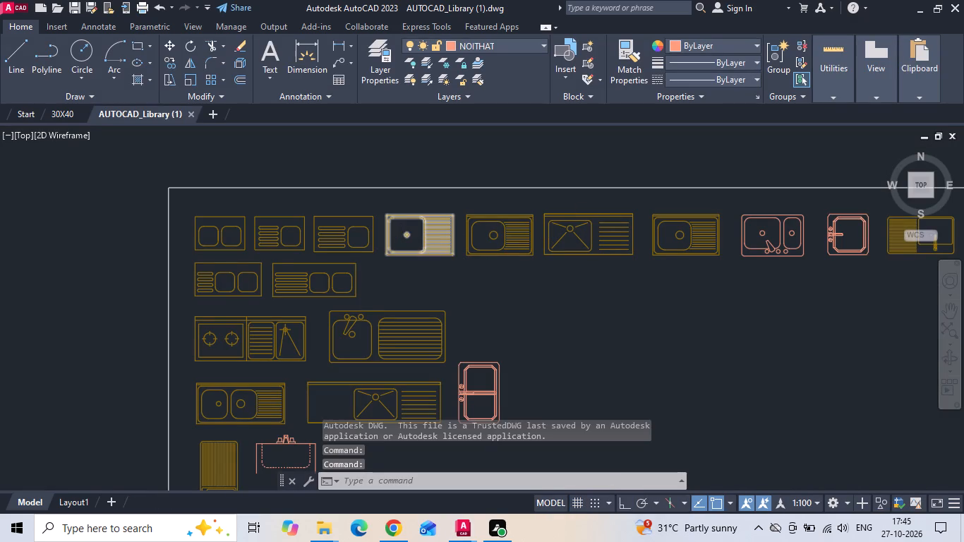
scroll(578, 216, down, 2)
middle_drag(517, 348, 505, 338)
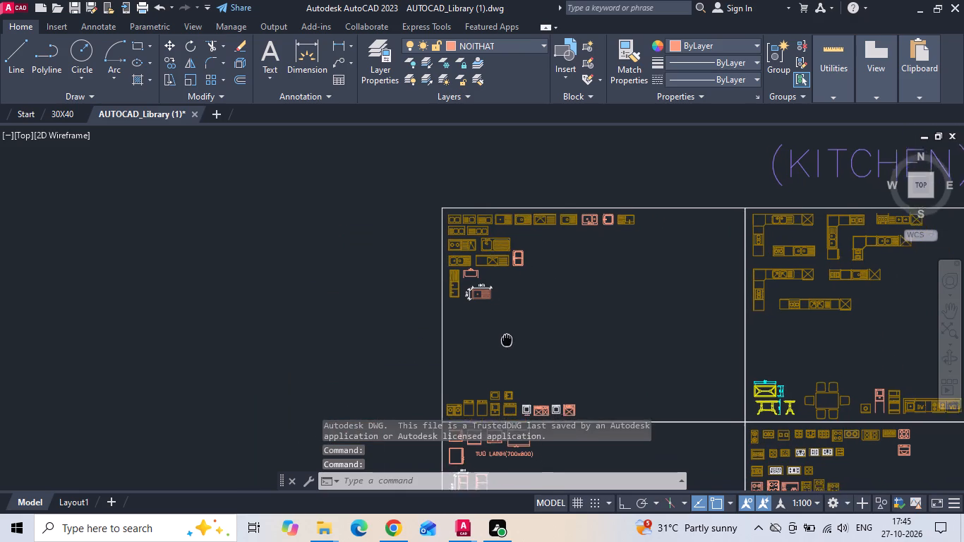
middle_drag(505, 338, 427, 272)
scroll(383, 330, up, 3)
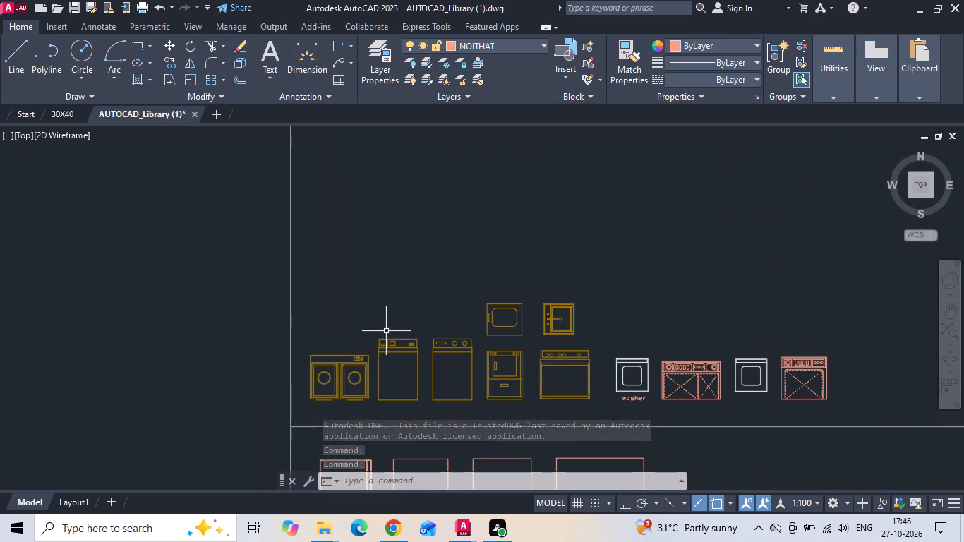
scroll(363, 275, down, 3)
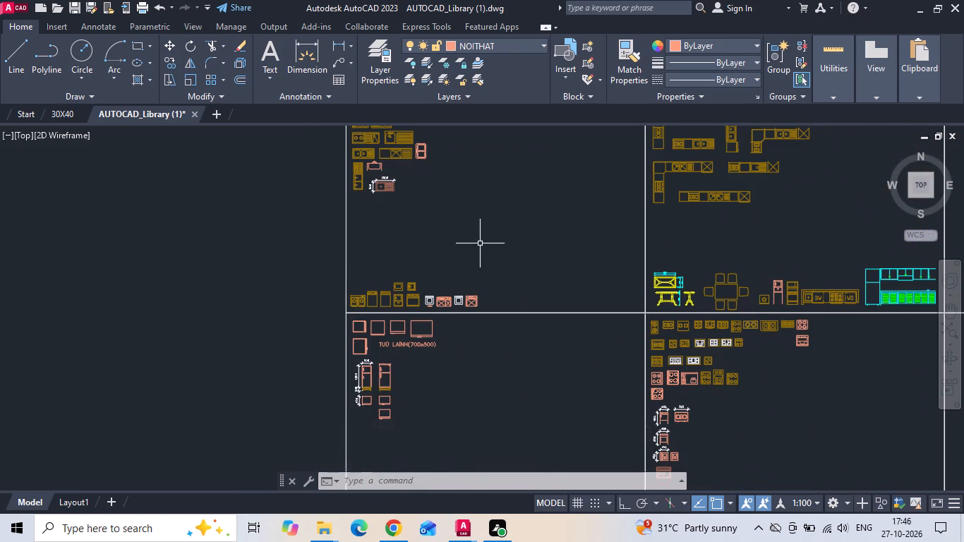
middle_drag(480, 244, 339, 313)
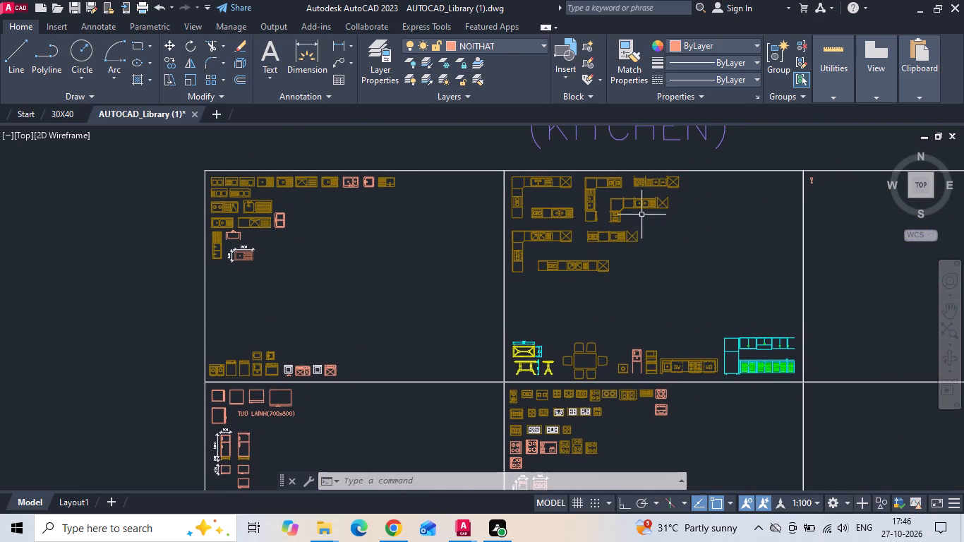
scroll(645, 183, up, 3)
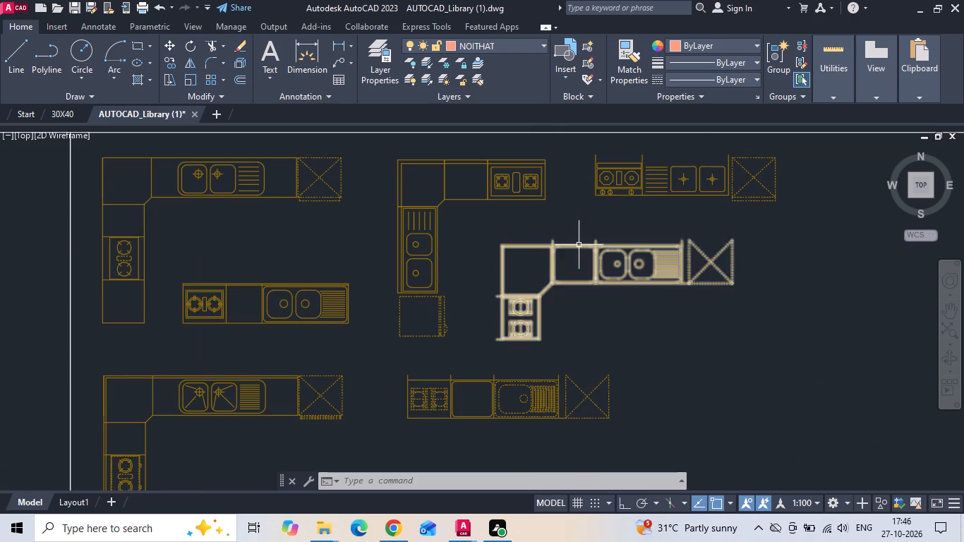
scroll(387, 255, down, 4)
scroll(390, 361, up, 3)
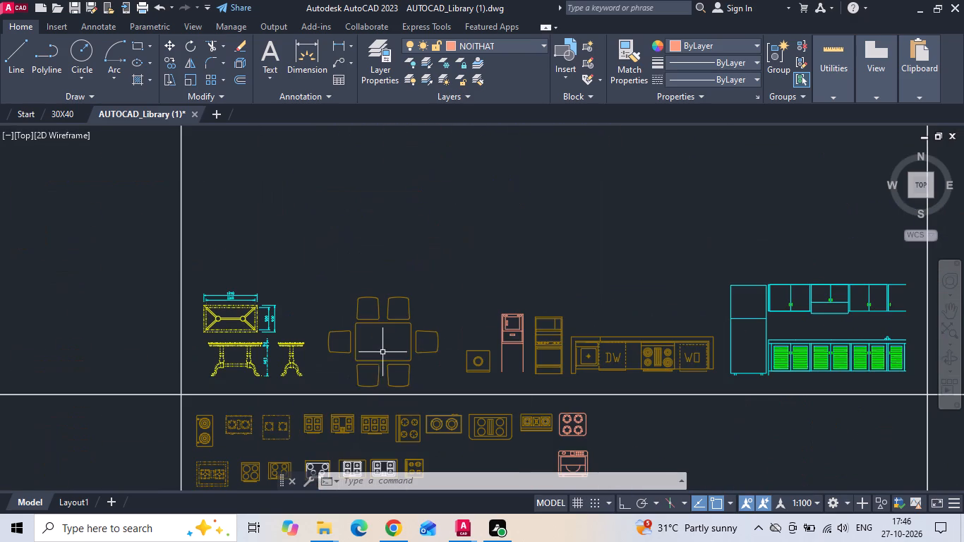
click(378, 319)
Add the upright two-burner hob, first in the row of hobs below the dining table, to the selection.
scroll(412, 246, down, 1)
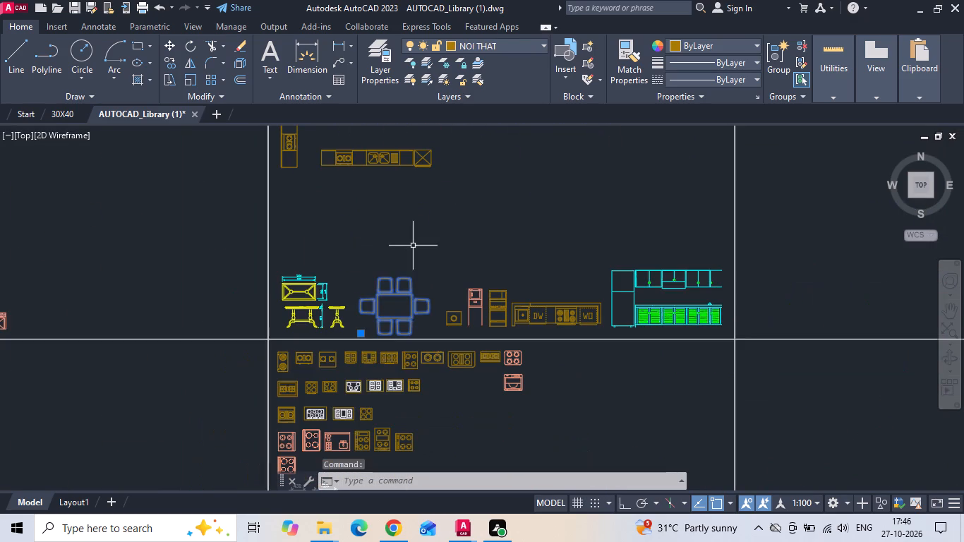
scroll(358, 375, up, 3)
middle_drag(356, 366, 363, 360)
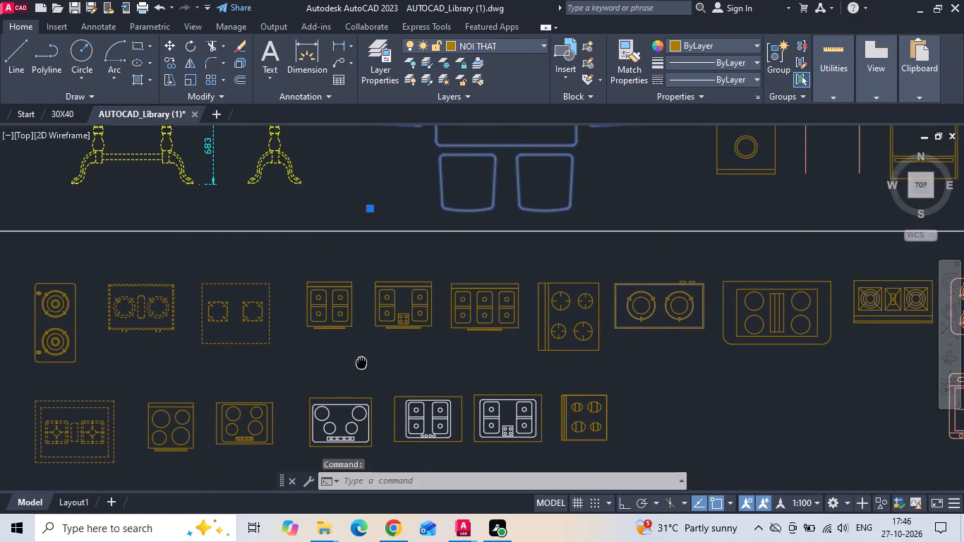
middle_drag(363, 360, 426, 345)
drag(166, 332, 156, 330)
click(117, 314)
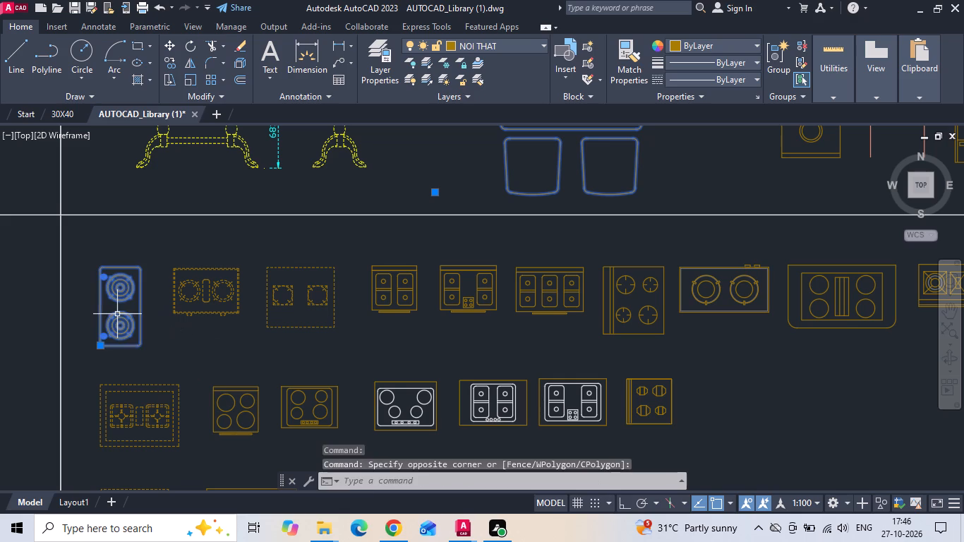
Add the sink with one large and one small bowl, from the top row of kitchen sinks, to the selection.
scroll(579, 199, down, 2)
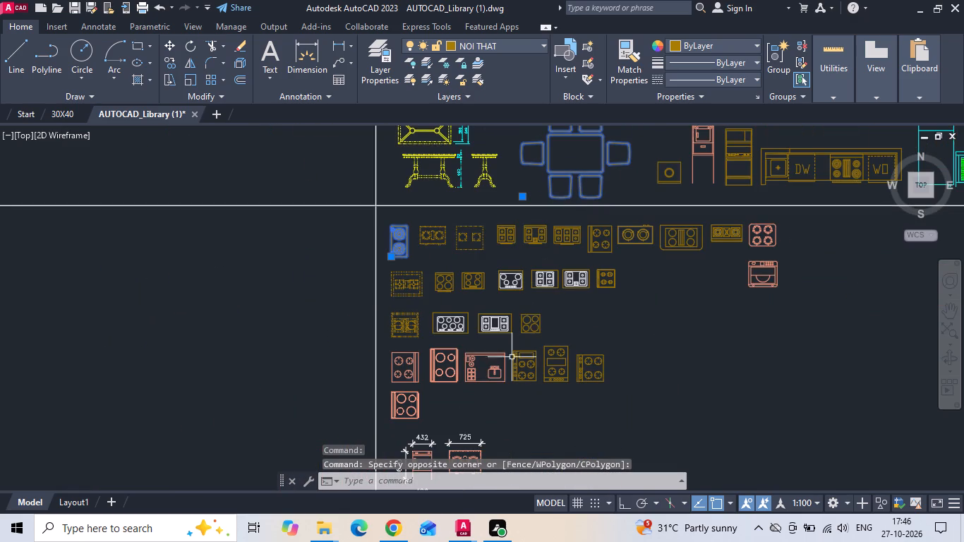
middle_drag(559, 411, 555, 330)
middle_drag(514, 402, 541, 286)
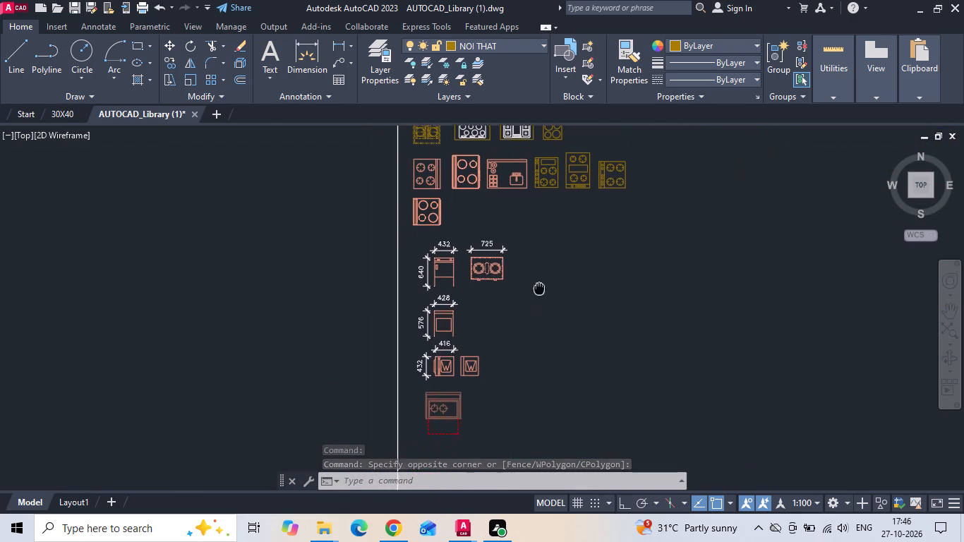
middle_drag(541, 286, 547, 268)
scroll(548, 267, down, 2)
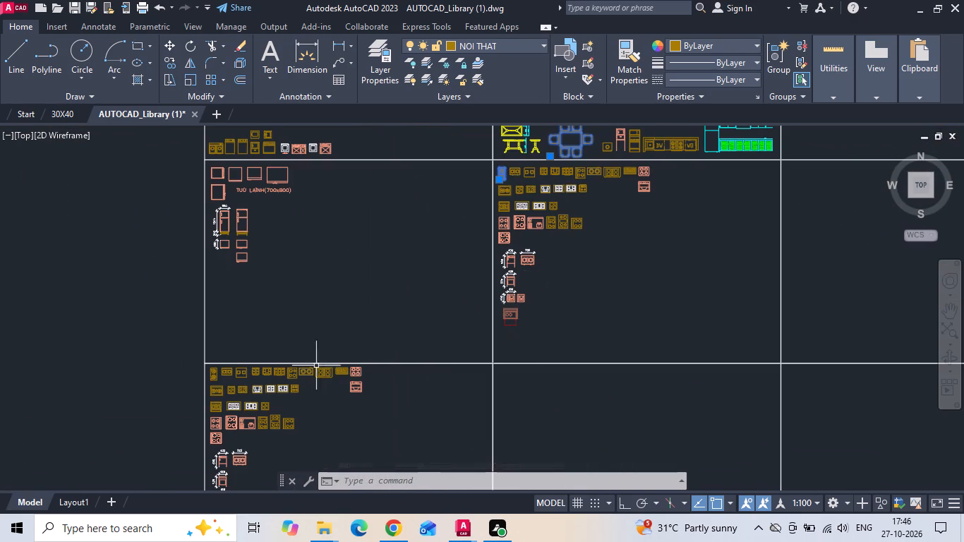
scroll(313, 366, up, 4)
scroll(465, 282, down, 2)
middle_drag(370, 380, 451, 308)
middle_drag(448, 366, 457, 275)
scroll(457, 277, down, 2)
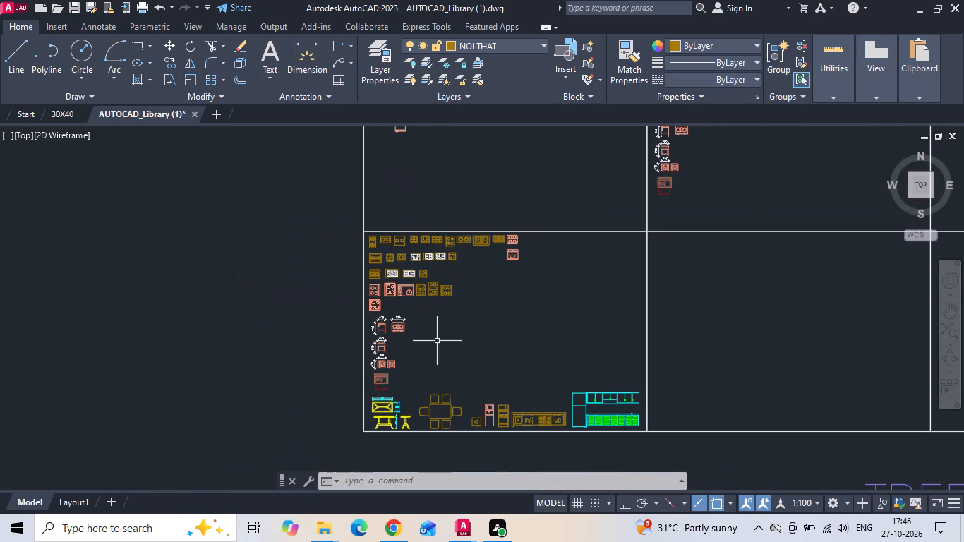
middle_drag(492, 281, 469, 464)
scroll(420, 278, up, 2)
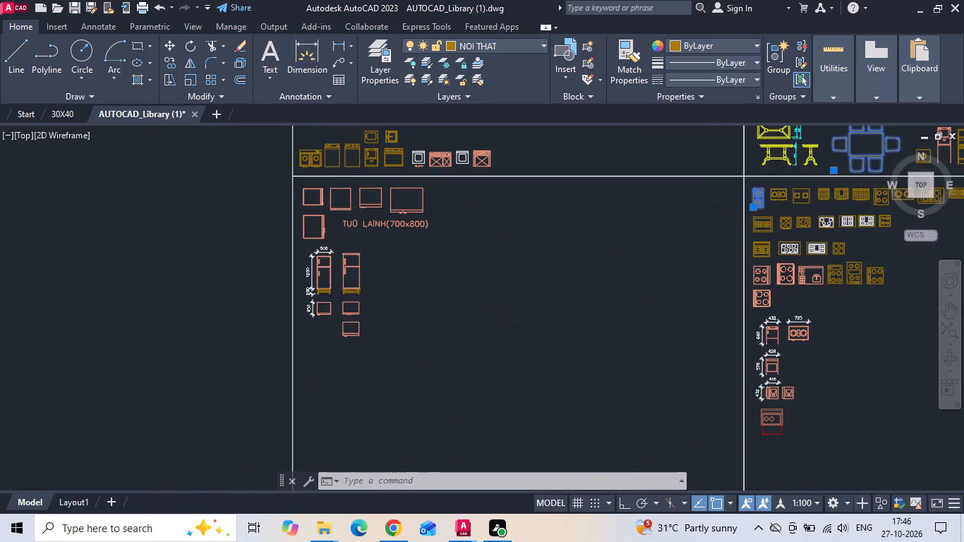
middle_drag(420, 284, 397, 486)
scroll(445, 232, up, 1)
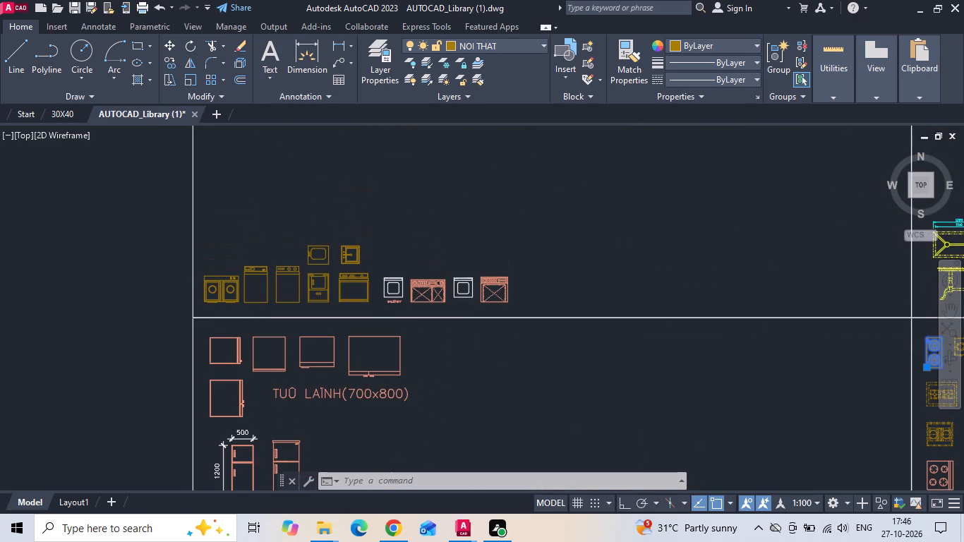
scroll(356, 415, down, 3)
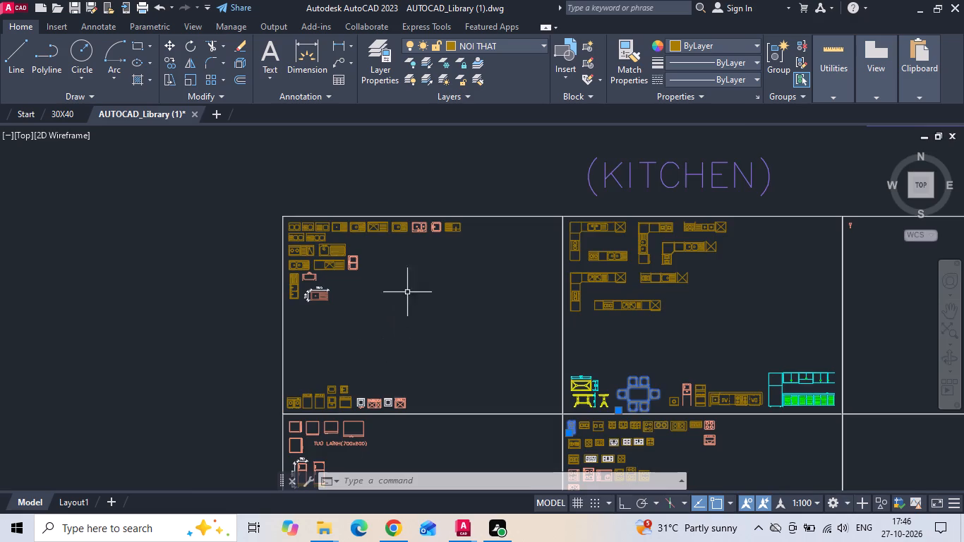
scroll(435, 224, up, 3)
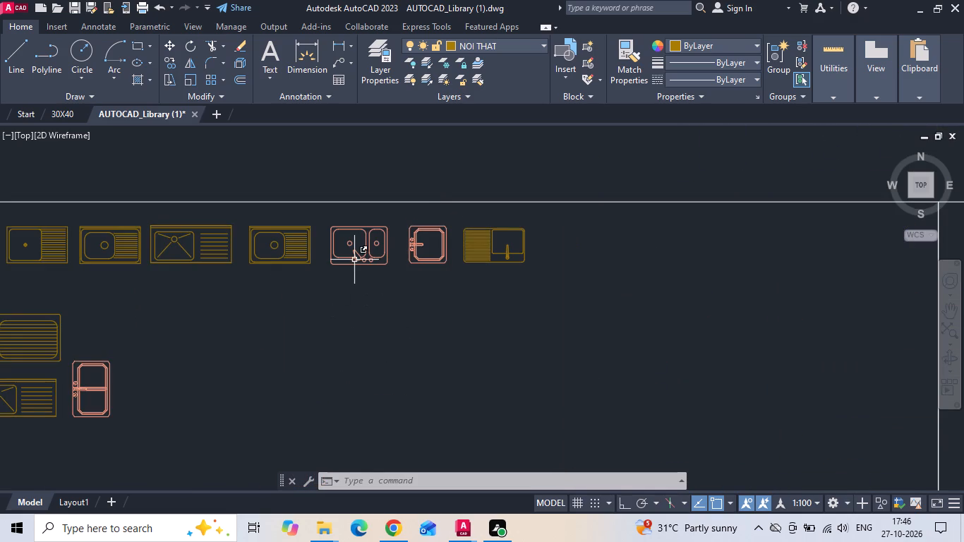
click(357, 257)
Examine the library's toilet, sofa, bed and vehicle sections for other blocks that suit the floor plan.
scroll(362, 259, down, 4)
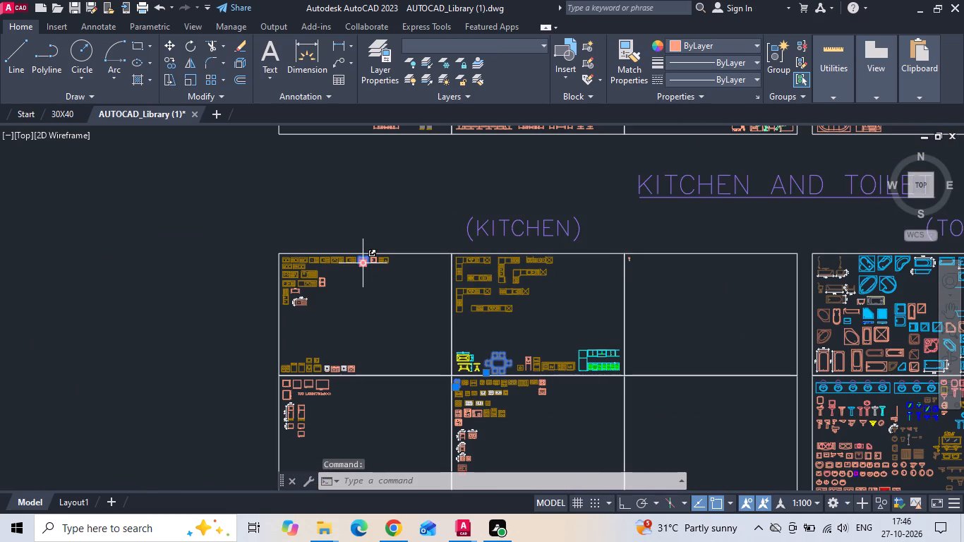
middle_drag(627, 302, 369, 304)
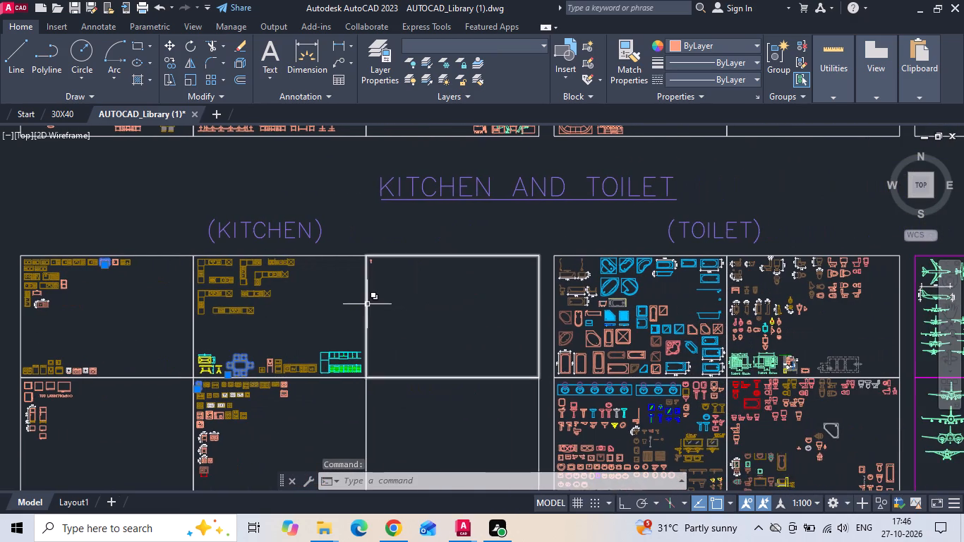
scroll(433, 282, down, 2)
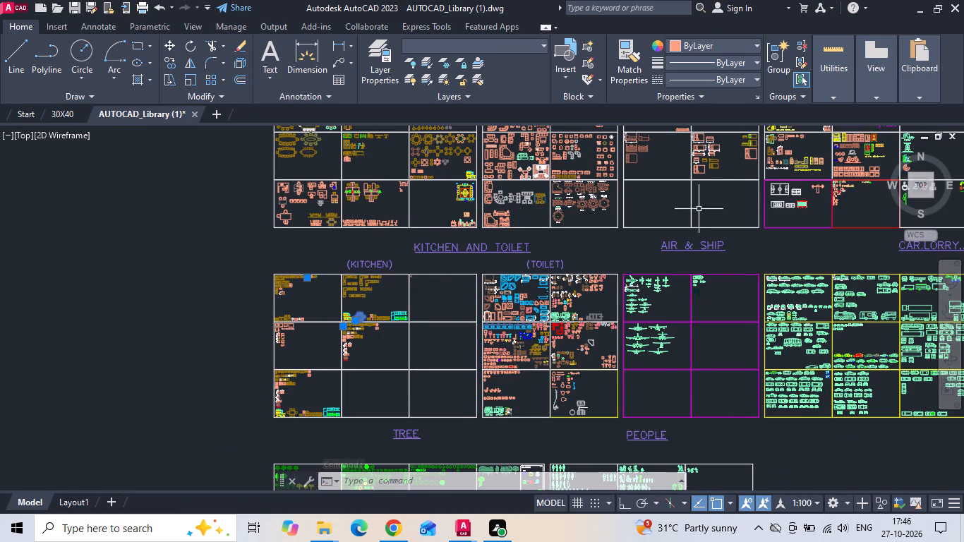
middle_drag(701, 208, 551, 396)
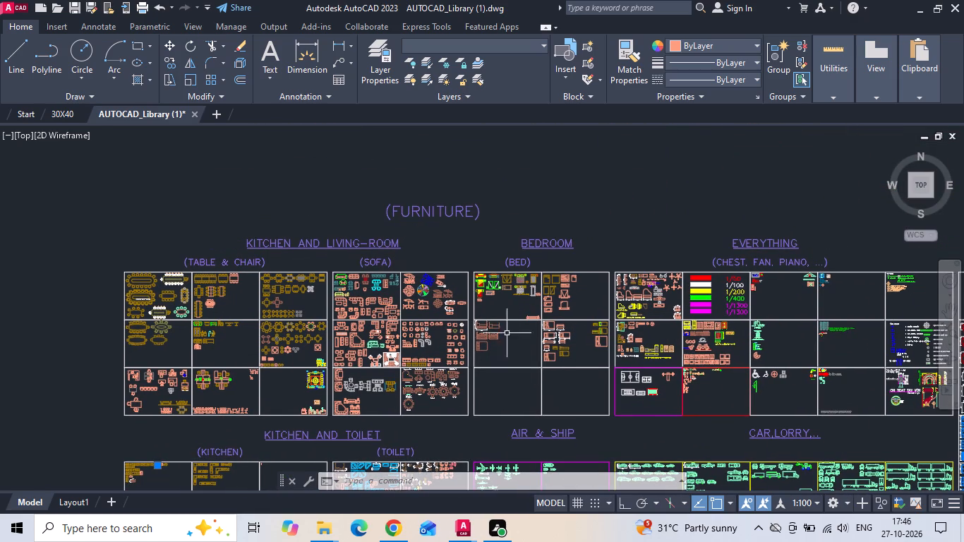
scroll(493, 303, up, 3)
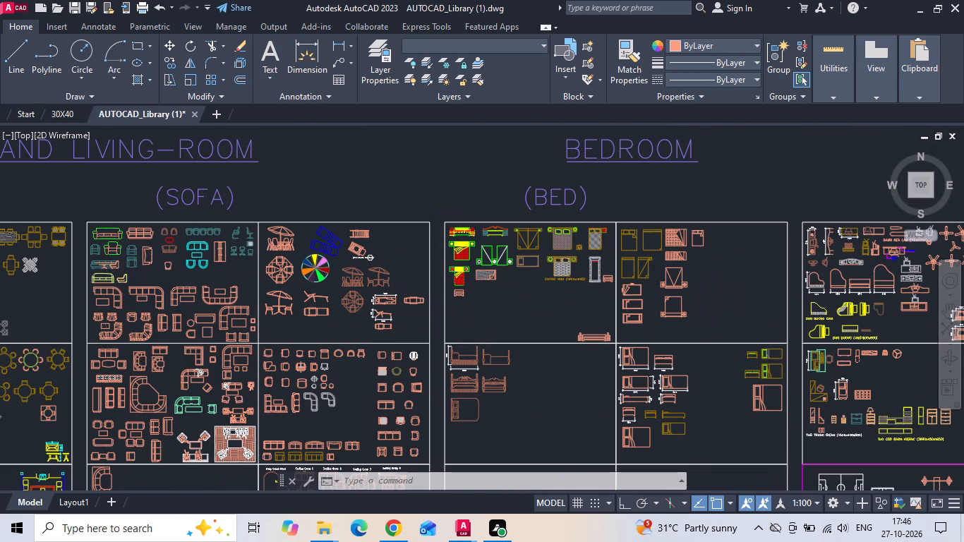
scroll(493, 303, down, 2)
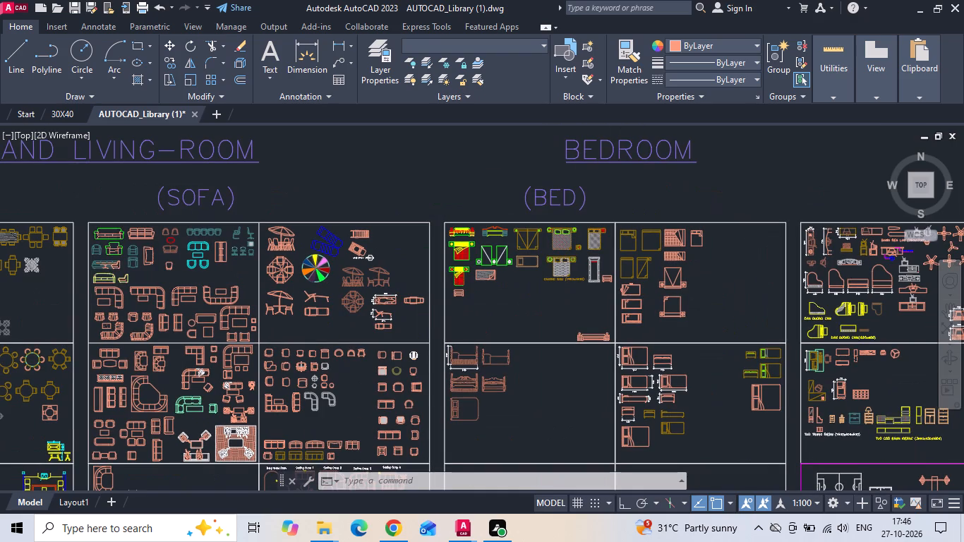
middle_drag(493, 303, 493, 288)
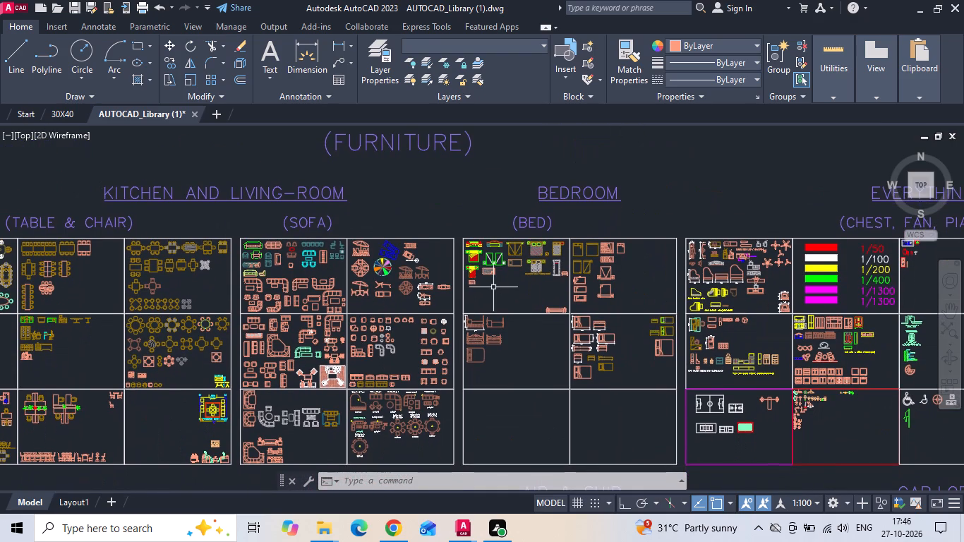
scroll(572, 154, down, 2)
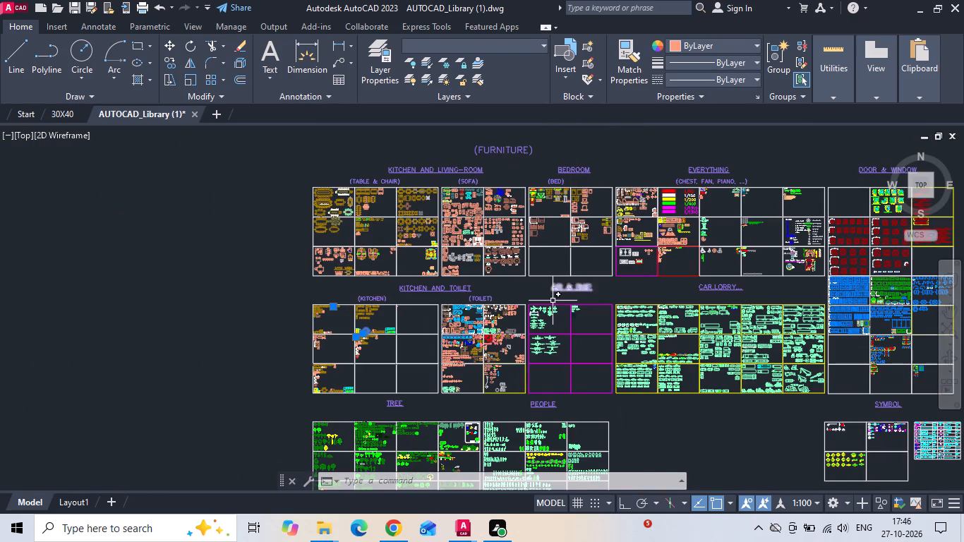
middle_drag(538, 313, 323, 311)
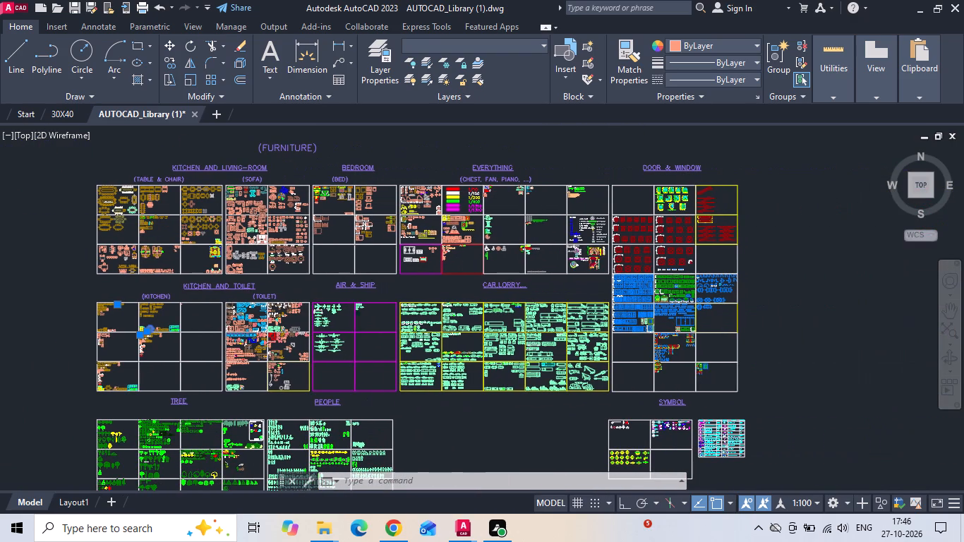
scroll(487, 412, up, 3)
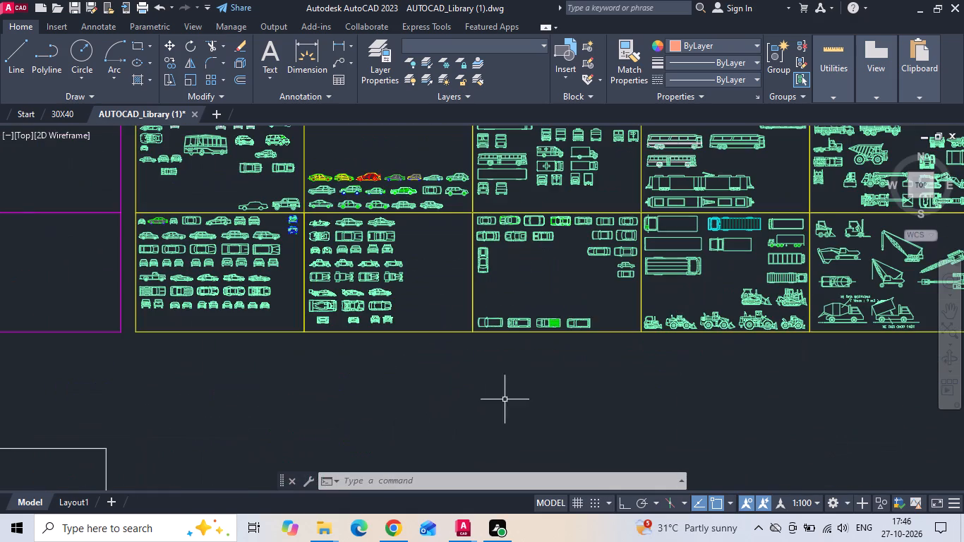
scroll(623, 390, down, 3)
scroll(384, 277, up, 1)
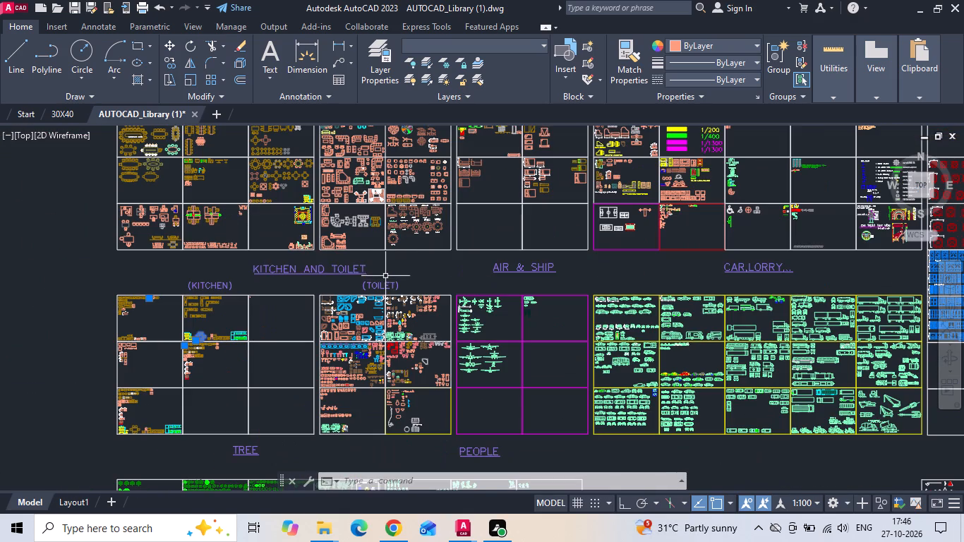
middle_drag(398, 267, 550, 252)
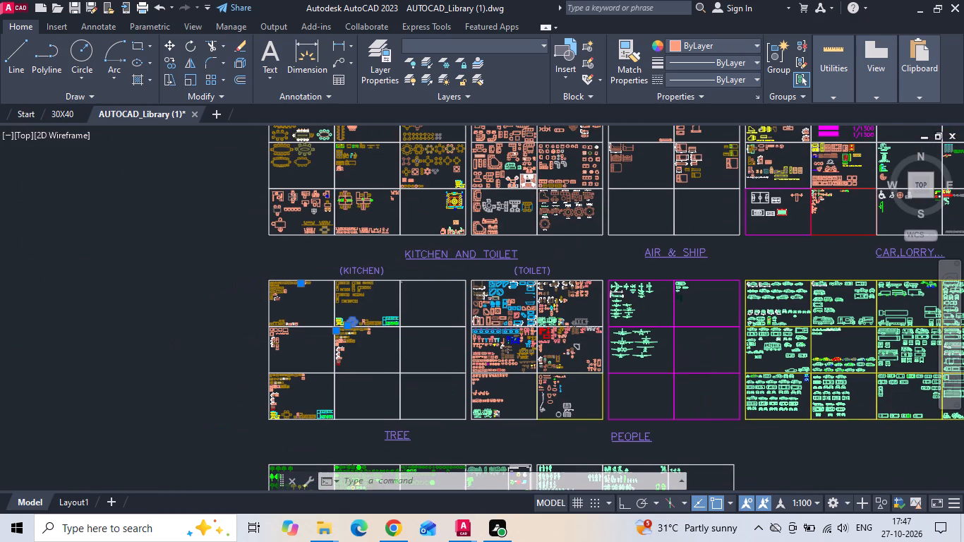
Copy the selected dining table, hob and sink blocks and paste them into the 30X40 drawing beside the copied plan.
key(ctrl+c)
click(64, 115)
scroll(435, 246, down, 1)
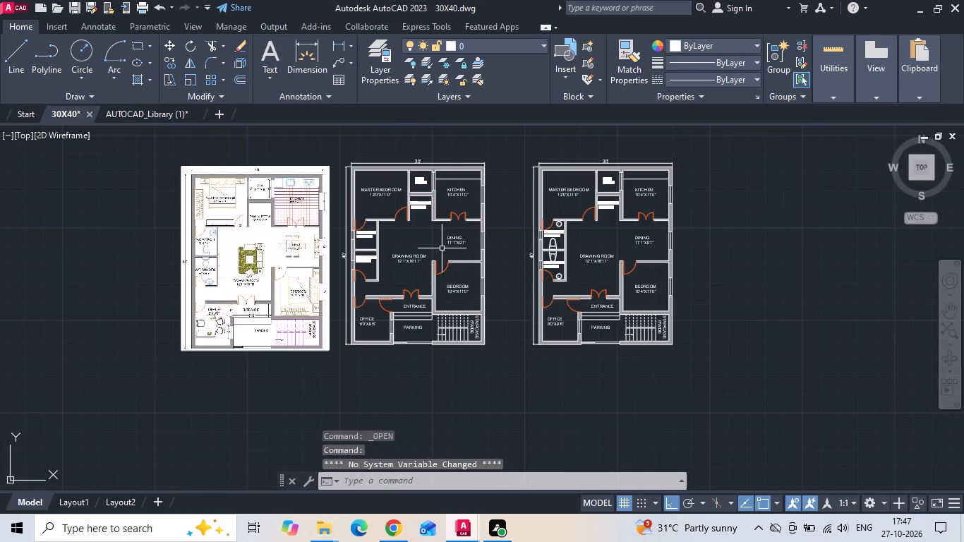
key(ctrl+v)
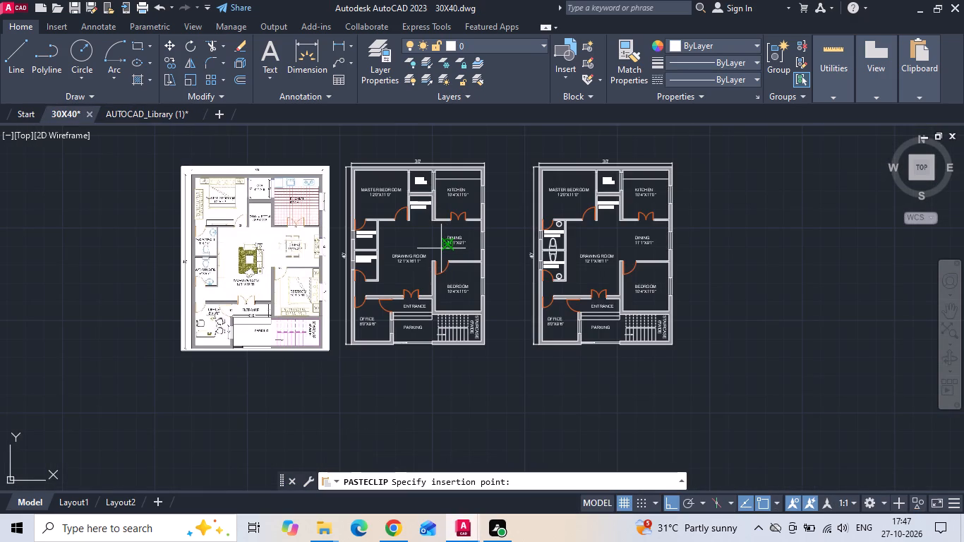
click(721, 242)
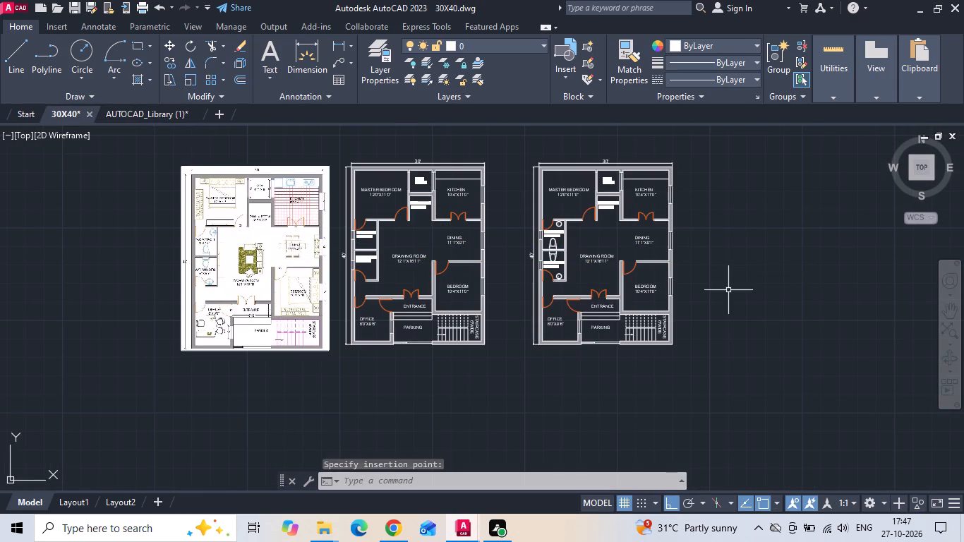
With Ortho off, move the pasted sink block close to the copied floor plan.
scroll(708, 264, down, 8)
middle_drag(733, 289, 670, 296)
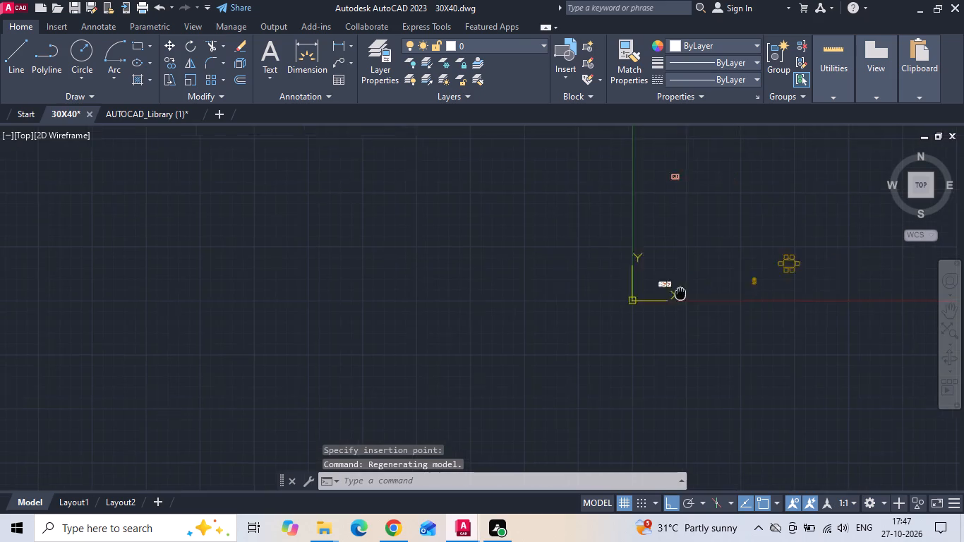
middle_drag(670, 296, 534, 314)
drag(514, 182, 522, 193)
click(559, 227)
right_click(559, 227)
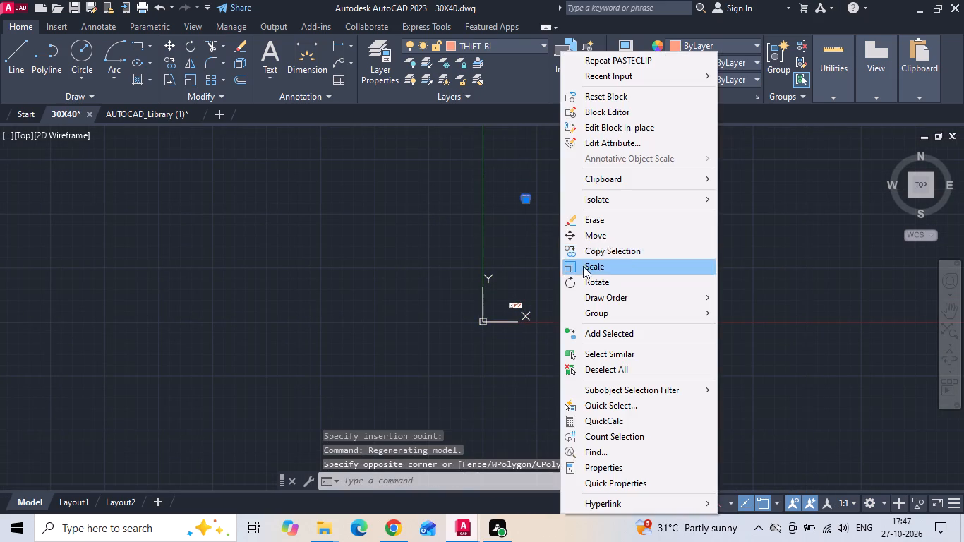
click(601, 234)
drag(528, 199, 534, 205)
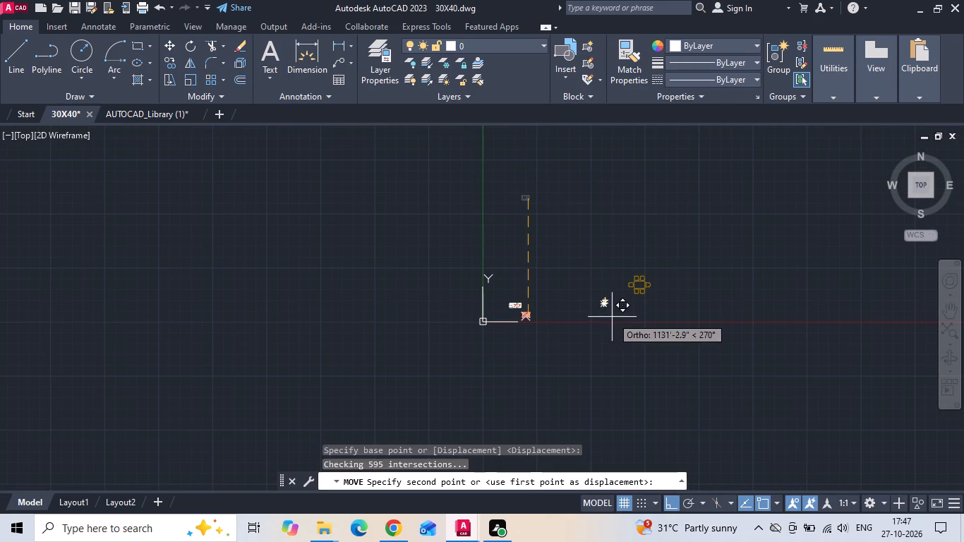
click(668, 502)
scroll(550, 311, up, 3)
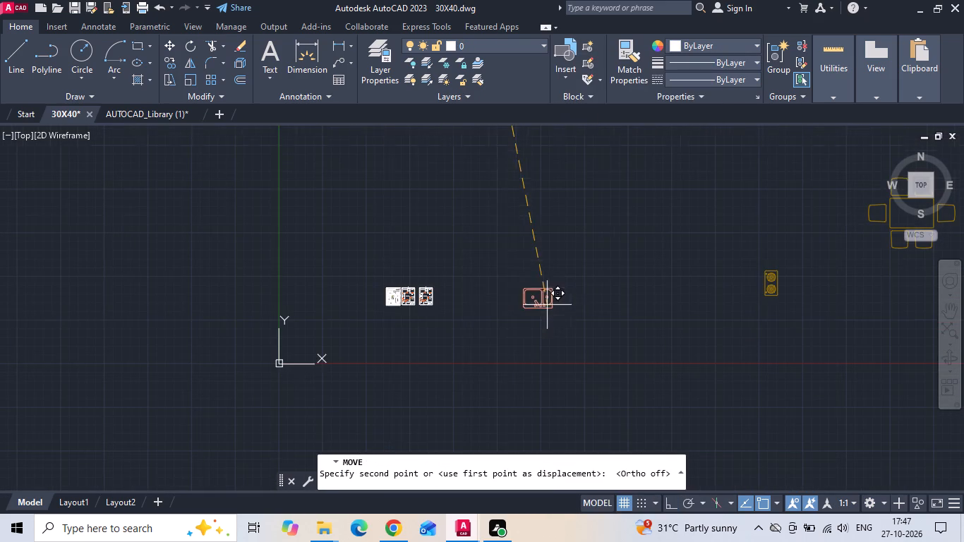
scroll(479, 302, up, 2)
click(470, 300)
Move the dining table and hob together so that the hob sits just below the sink.
scroll(426, 294, down, 3)
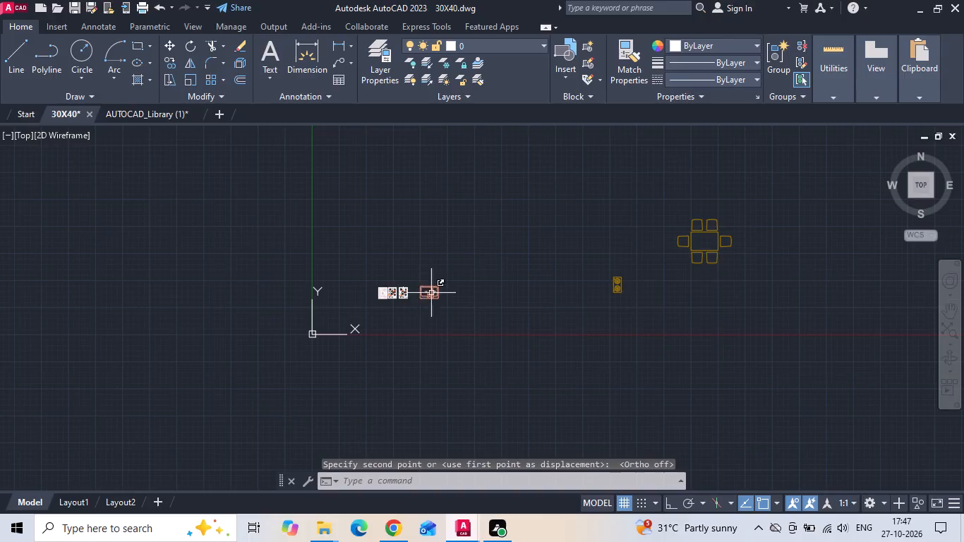
drag(751, 217, 706, 263)
click(591, 332)
right_click(590, 332)
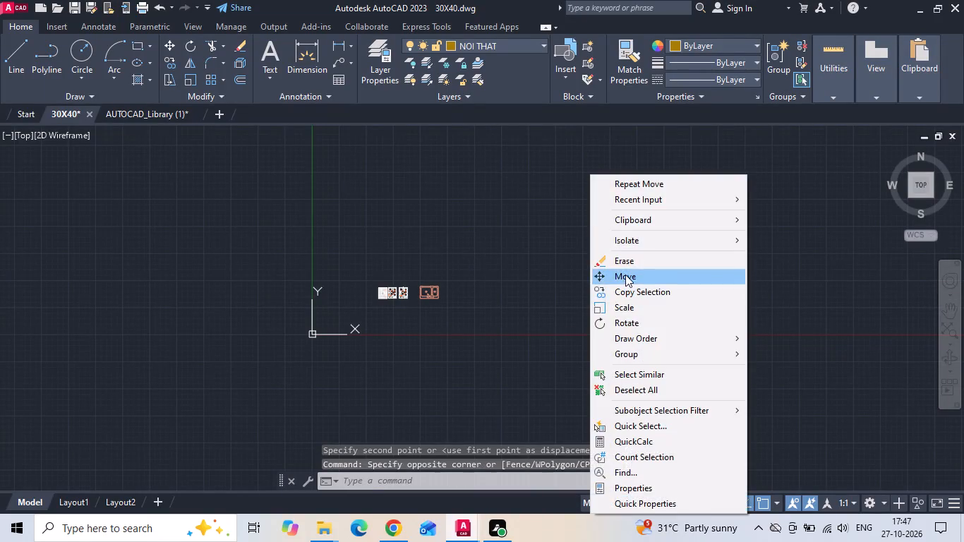
click(625, 275)
drag(711, 253, 672, 263)
scroll(509, 277, up, 2)
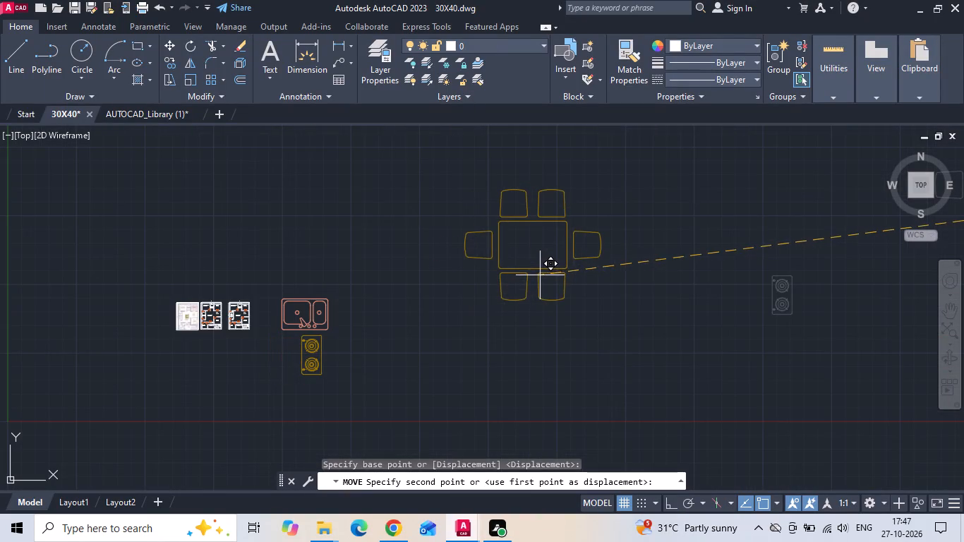
click(541, 275)
Move the dining table block next to the sink and hob.
click(508, 249)
click(445, 241)
right_click(444, 241)
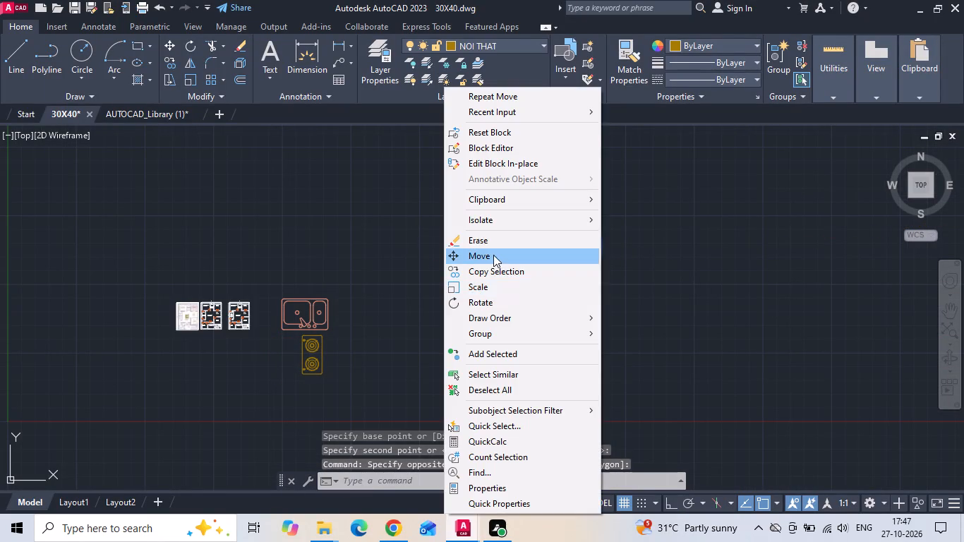
click(493, 255)
drag(498, 256, 487, 275)
click(359, 313)
Scale the sink, hob and dining table down together, using a base point on the sink.
scroll(330, 314, up, 1)
middle_drag(329, 315, 459, 275)
drag(565, 231, 495, 279)
click(375, 337)
right_click(382, 224)
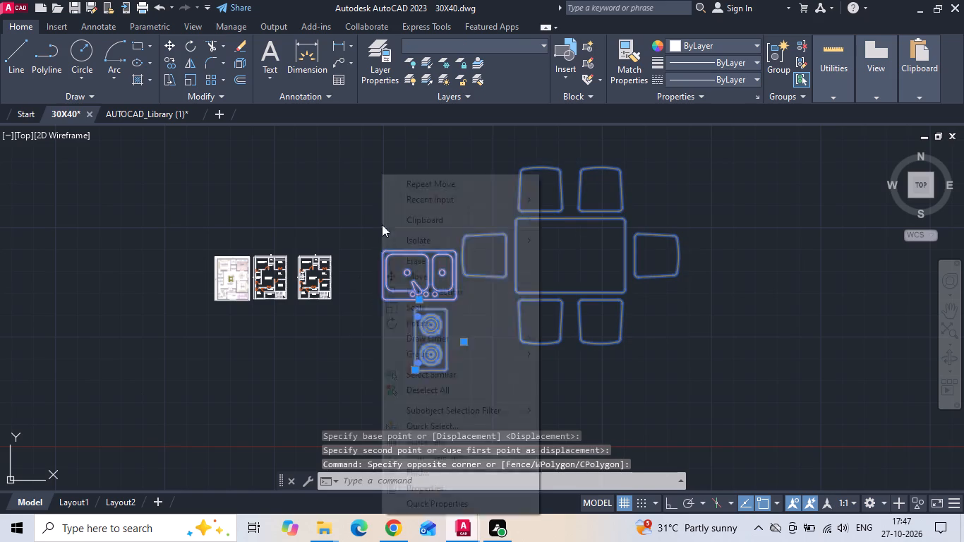
click(411, 305)
click(414, 272)
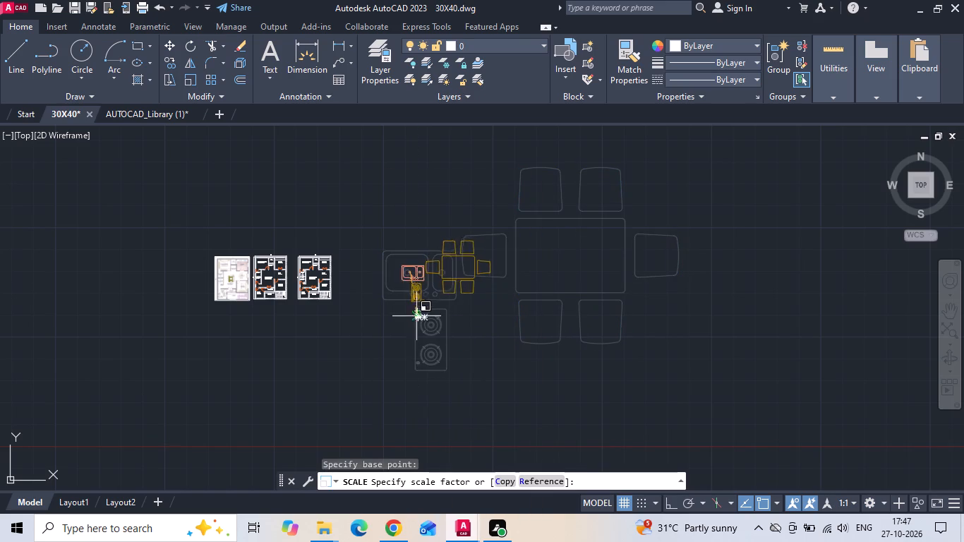
click(414, 324)
Scale the sink, hob and dining table down further to suit the floor plan, making the hob about 1'-10" wide.
middle_drag(395, 280, 427, 275)
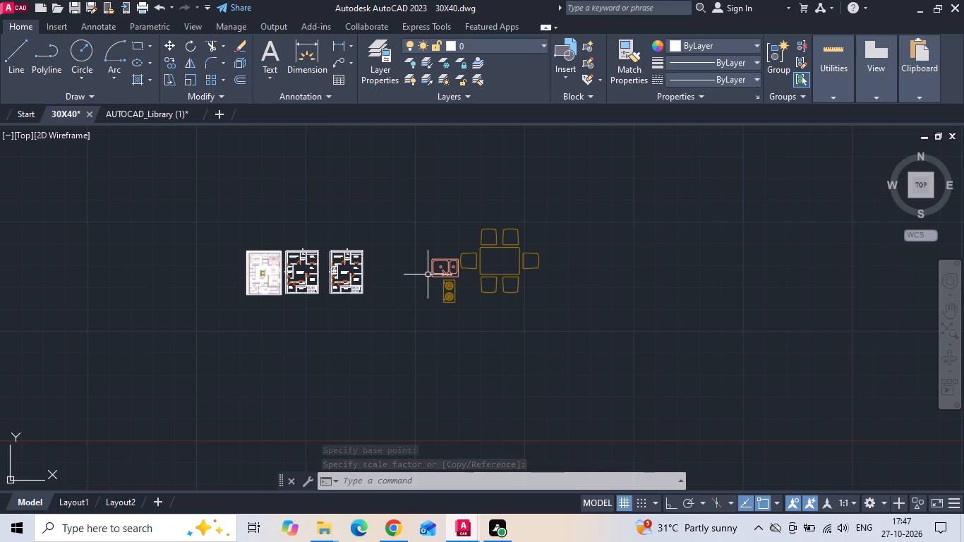
scroll(308, 308, up, 2)
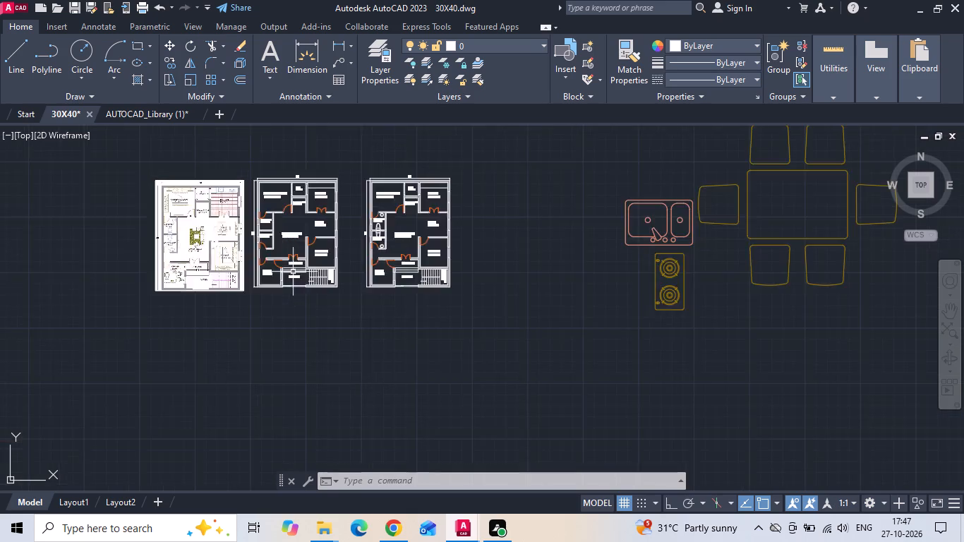
scroll(293, 270, up, 1)
middle_drag(260, 256, 392, 281)
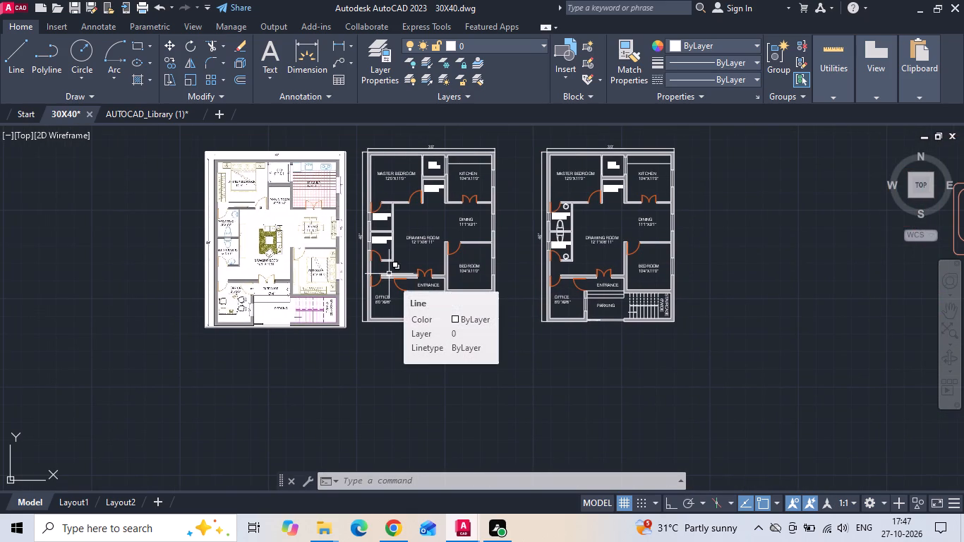
scroll(306, 251, up, 1)
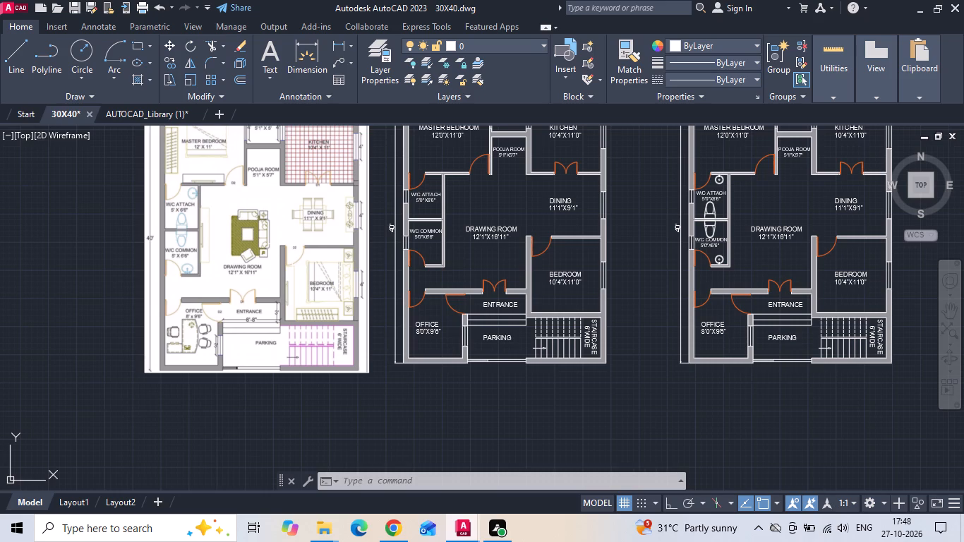
scroll(10, 244, down, 2)
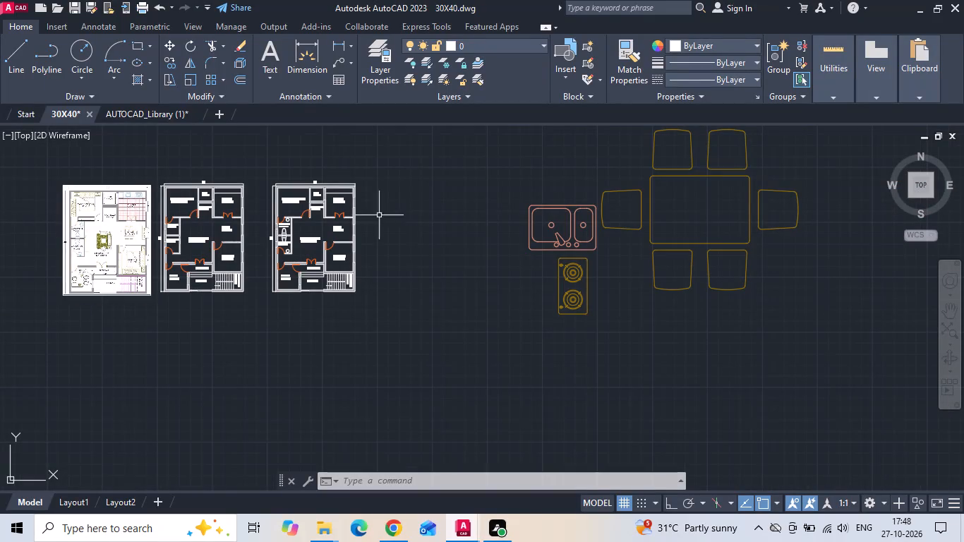
drag(683, 199, 623, 243)
click(571, 259)
right_click(570, 258)
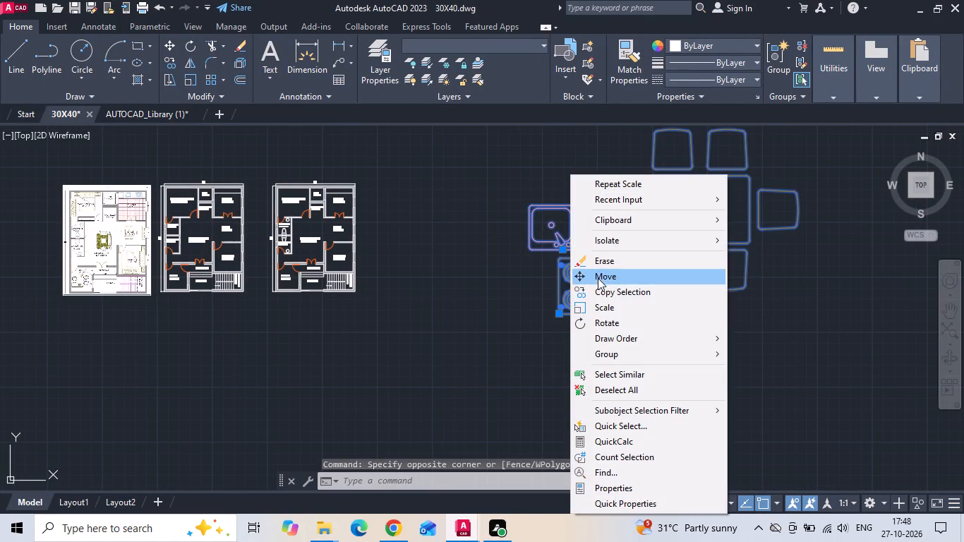
click(598, 303)
click(559, 222)
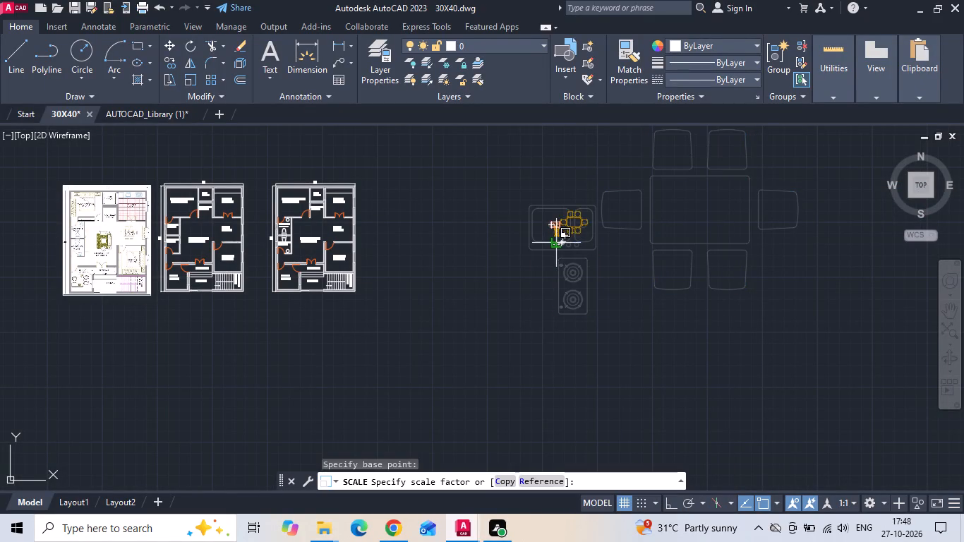
click(555, 248)
Check the hob's width with a linear dimension without placing it.
scroll(565, 222, up, 3)
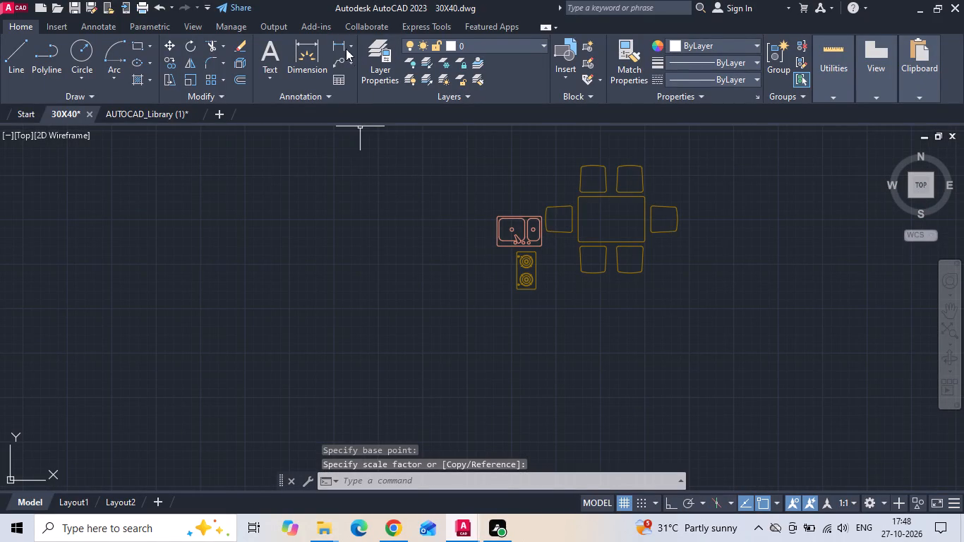
click(341, 46)
scroll(521, 270, up, 3)
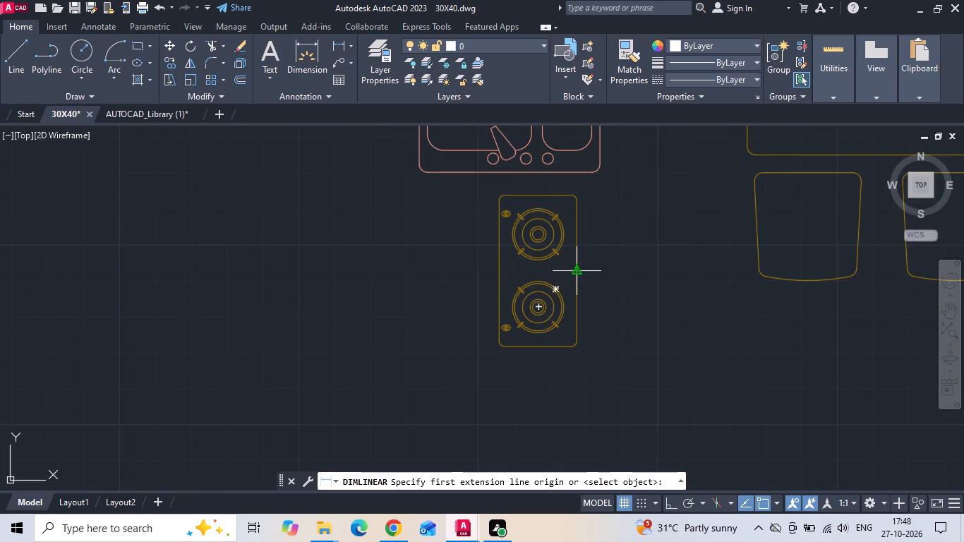
click(578, 270)
click(502, 271)
key(Escape)
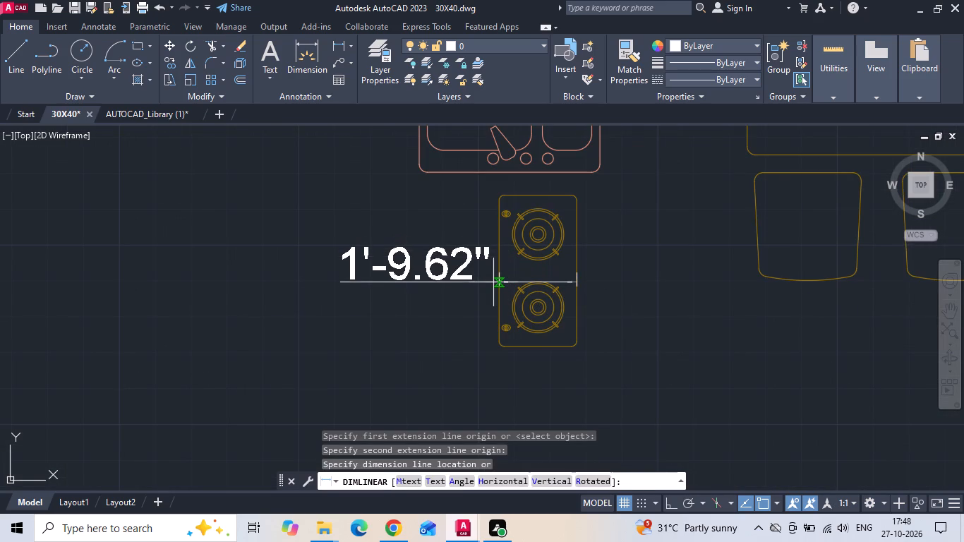
Copy the two-burner hob into the kitchen of the copied plan, overlapping the counter line.
scroll(493, 284, down, 2)
click(505, 260)
right_click(505, 260)
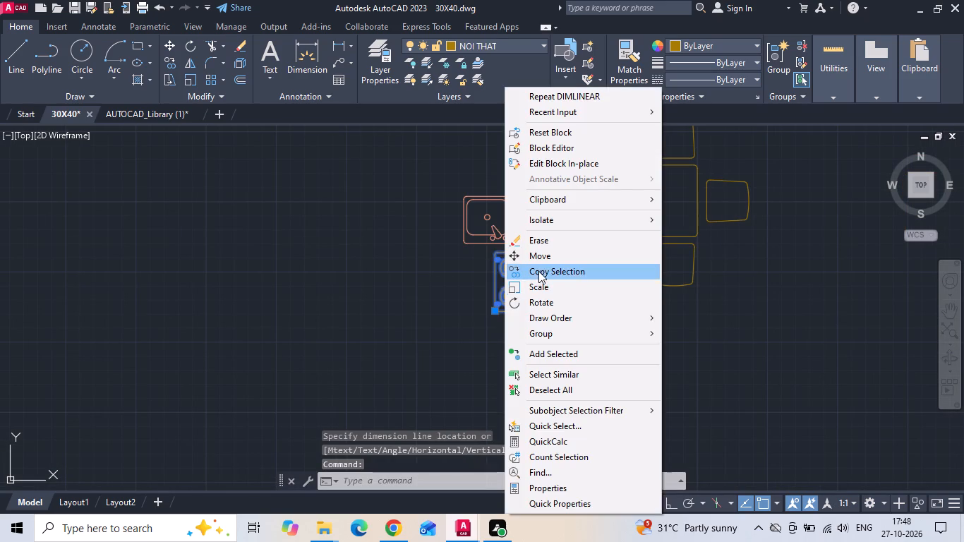
drag(541, 258, 537, 266)
drag(522, 284, 449, 293)
scroll(524, 288, down, 2)
middle_drag(113, 275, 327, 325)
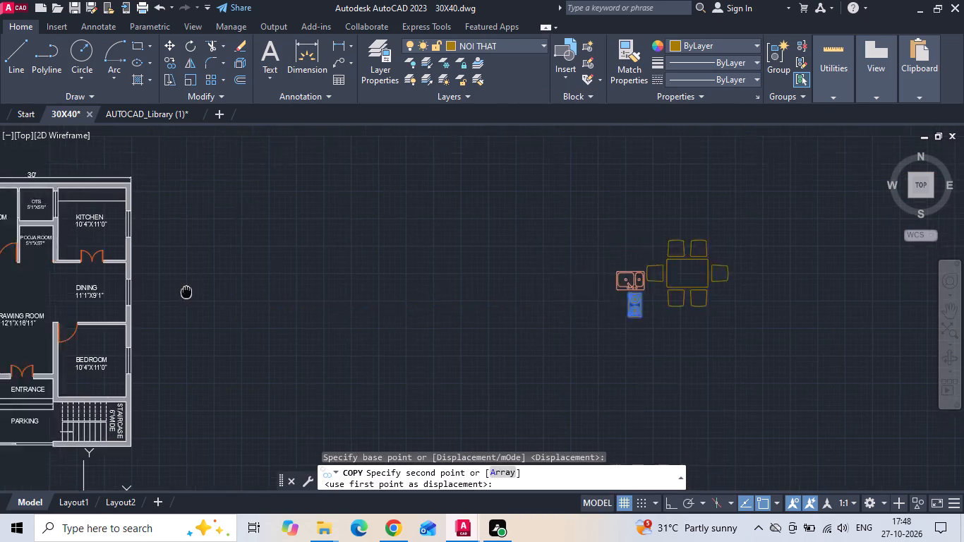
middle_drag(327, 325, 608, 390)
middle_drag(293, 355, 547, 339)
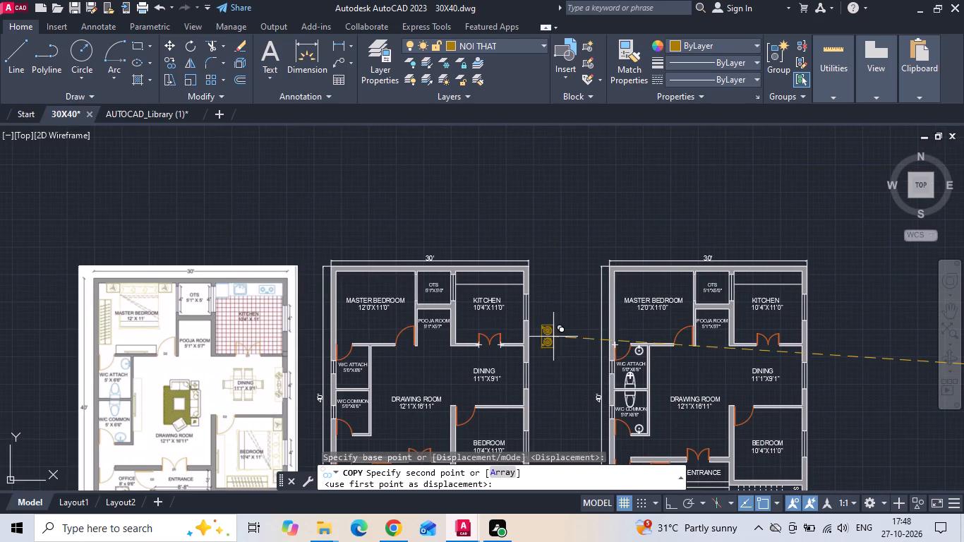
scroll(802, 298, up, 3)
click(707, 251)
key(Escape)
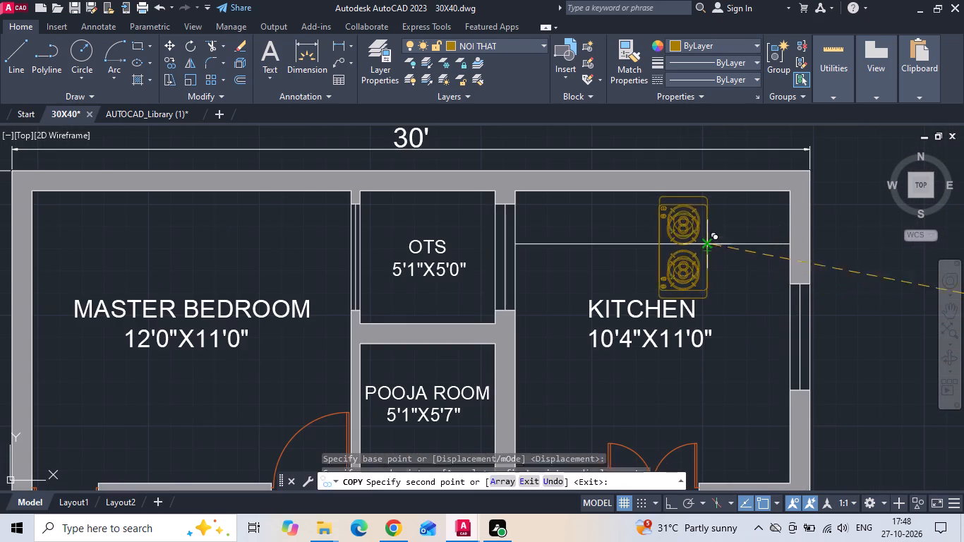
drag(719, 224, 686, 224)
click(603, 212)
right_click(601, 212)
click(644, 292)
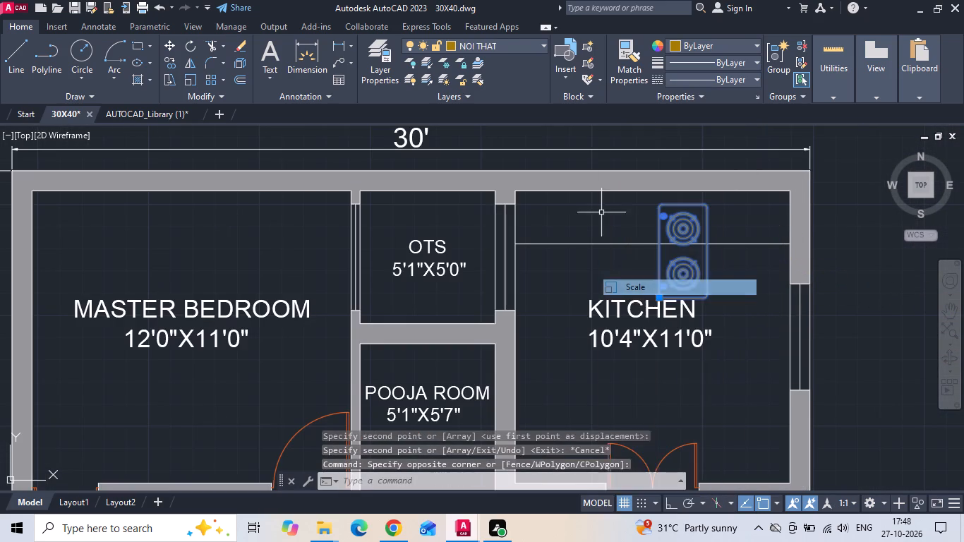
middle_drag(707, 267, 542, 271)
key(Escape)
Rotate the kitchen hob by 90° with Ortho on so that its two burners lie side by side.
drag(558, 223, 526, 230)
click(498, 231)
right_click(496, 231)
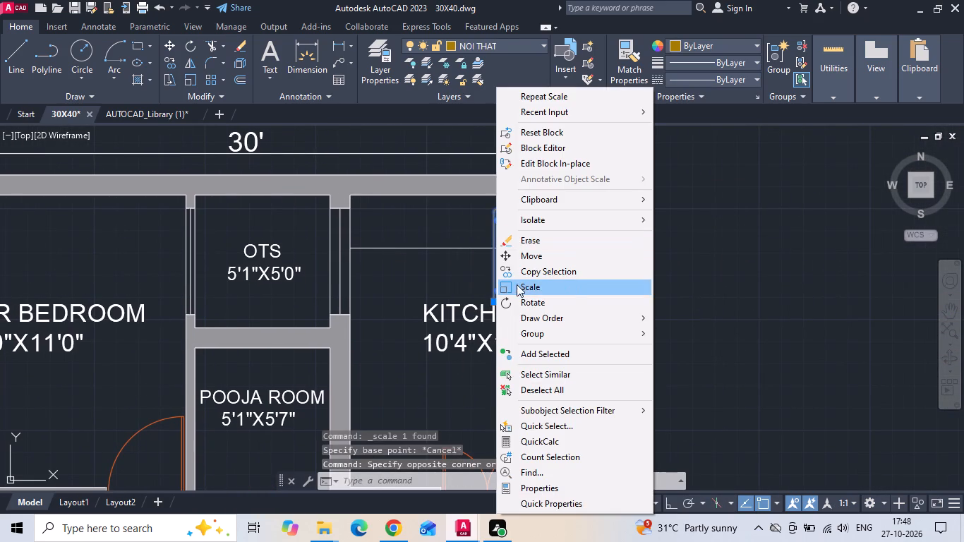
click(519, 301)
scroll(534, 222, up, 1)
click(538, 236)
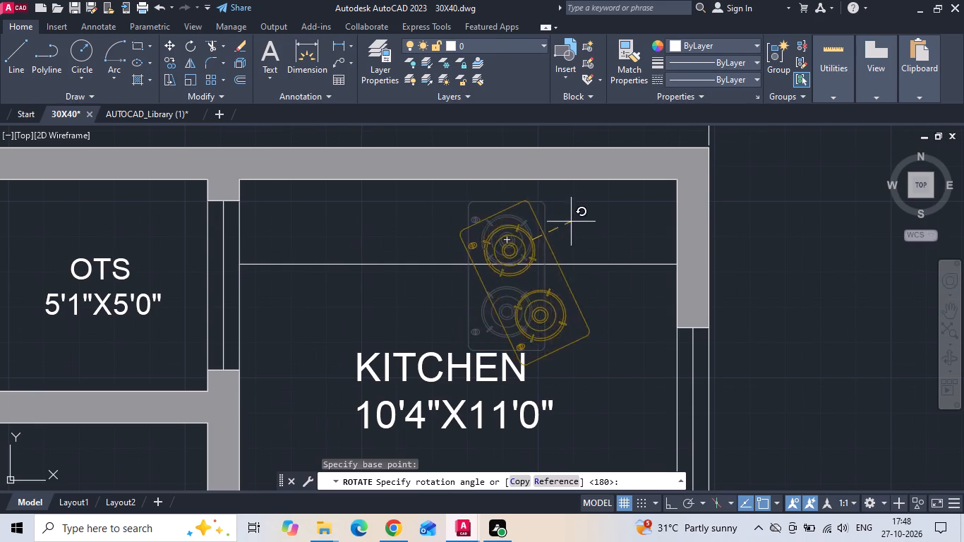
key(F8)
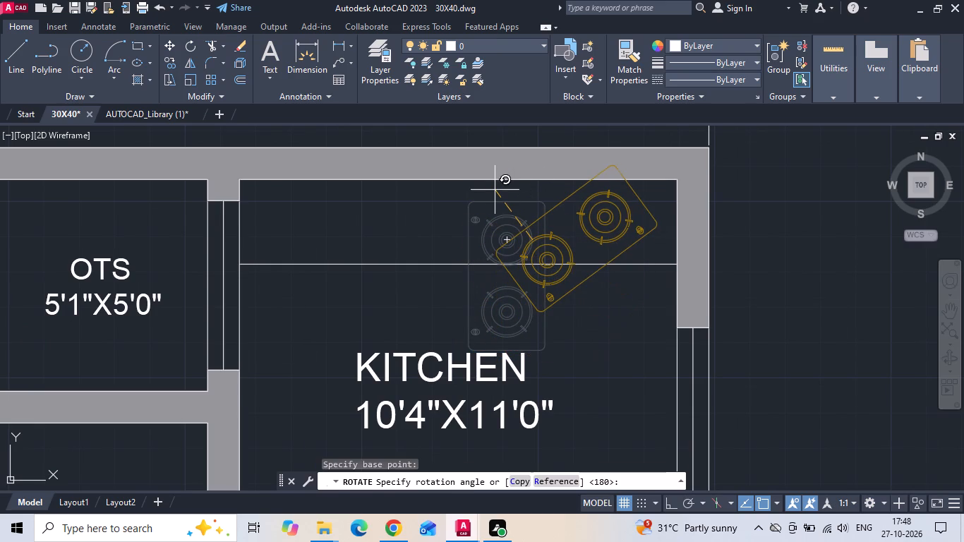
middle_drag(521, 183, 489, 313)
scroll(489, 313, up, 1)
scroll(490, 186, down, 2)
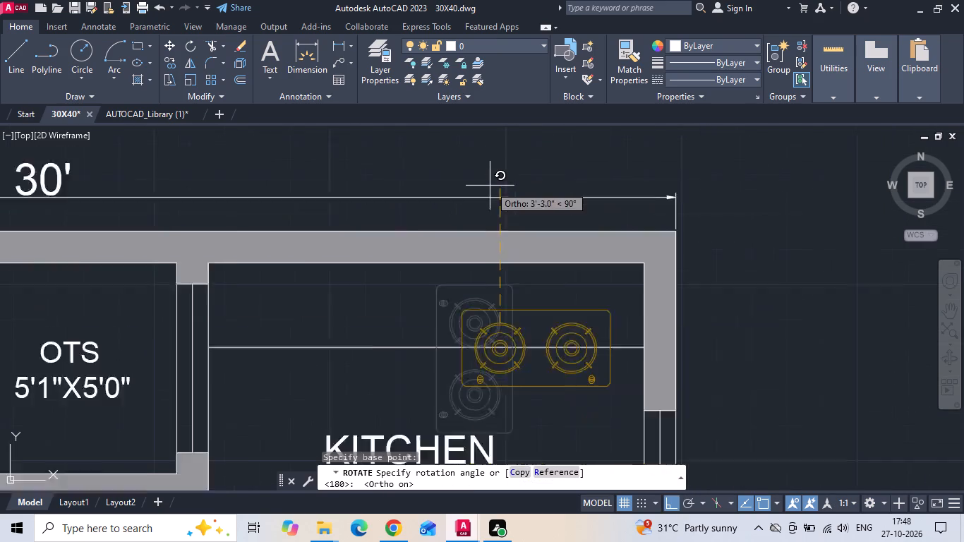
click(490, 155)
Move the kitchen hob up about 1'-0.5" so it sits between the rear wall and the counter line.
click(514, 265)
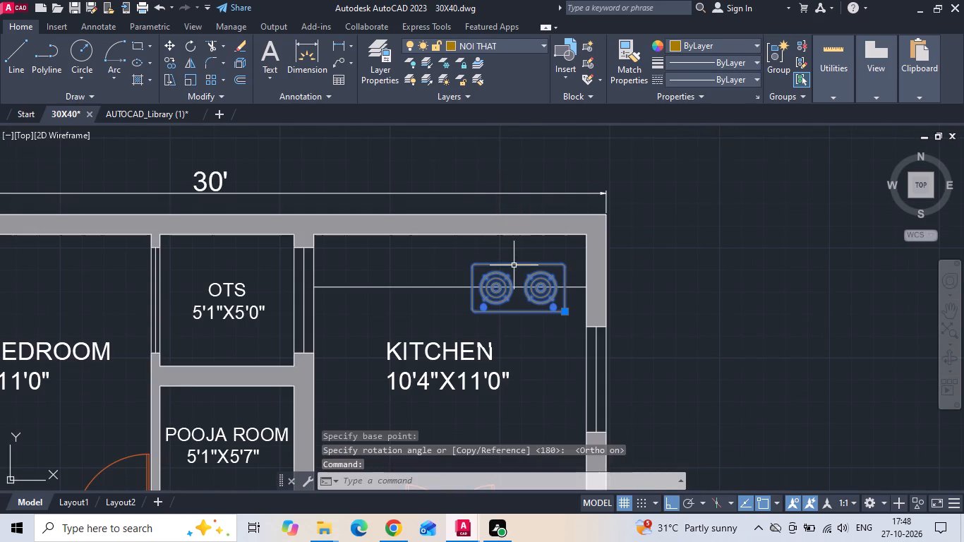
right_click(514, 265)
click(546, 258)
scroll(532, 302, up, 1)
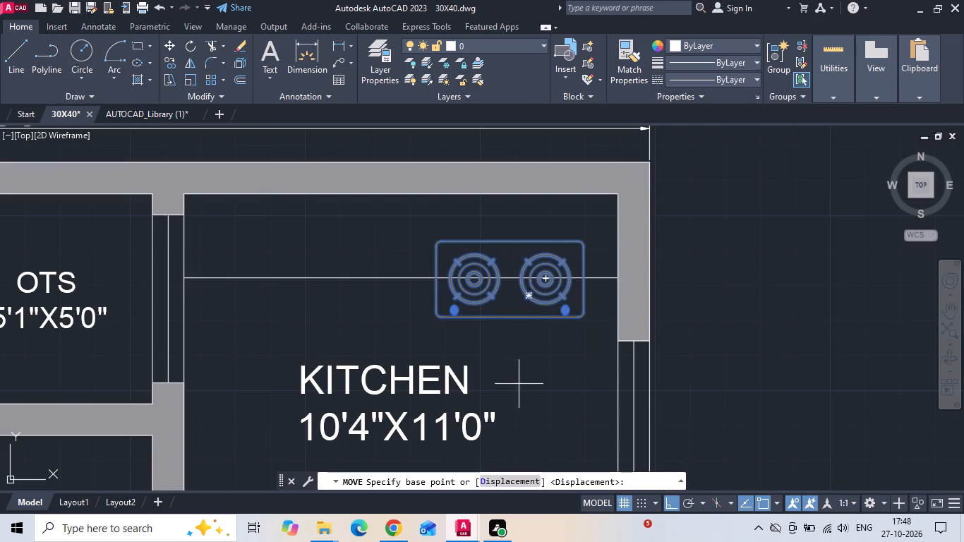
click(519, 384)
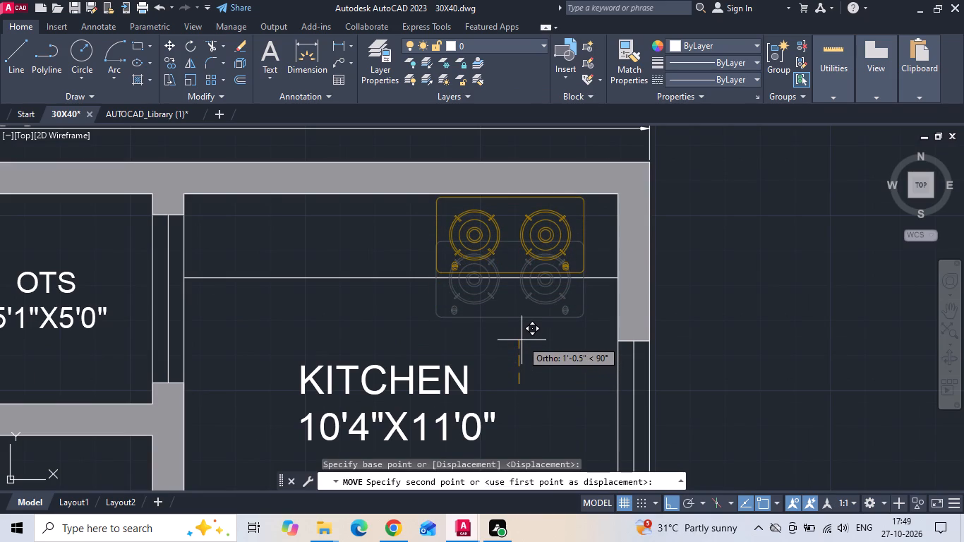
click(522, 340)
Scale the kitchen hob down slightly from the midpoint of its rear edge so it fits within the counter depth.
click(548, 246)
right_click(548, 246)
click(488, 245)
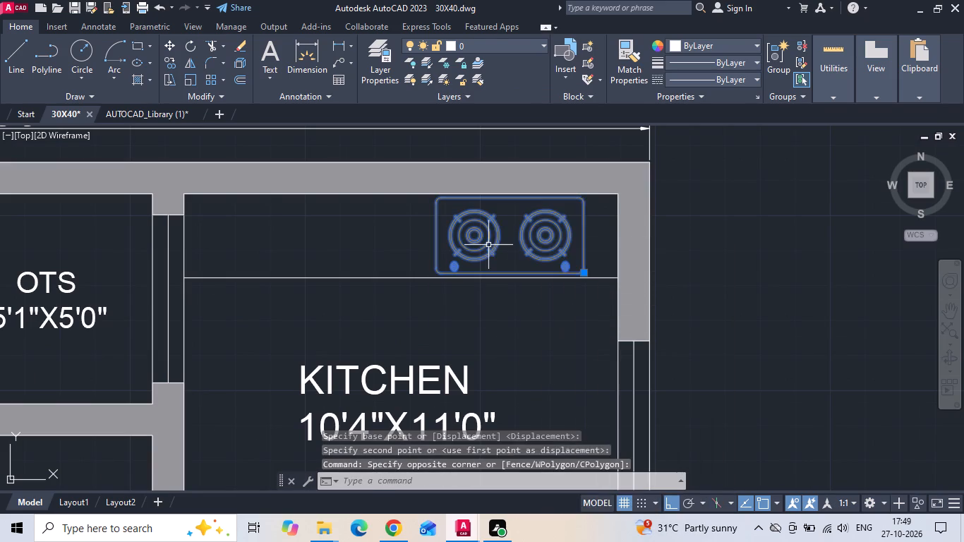
right_click(486, 244)
click(509, 288)
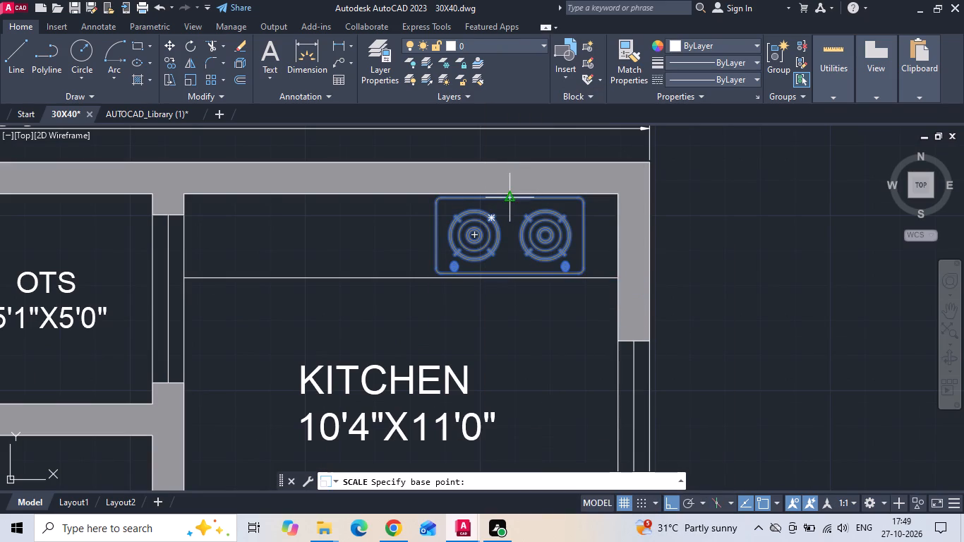
click(512, 195)
scroll(512, 247, up, 1)
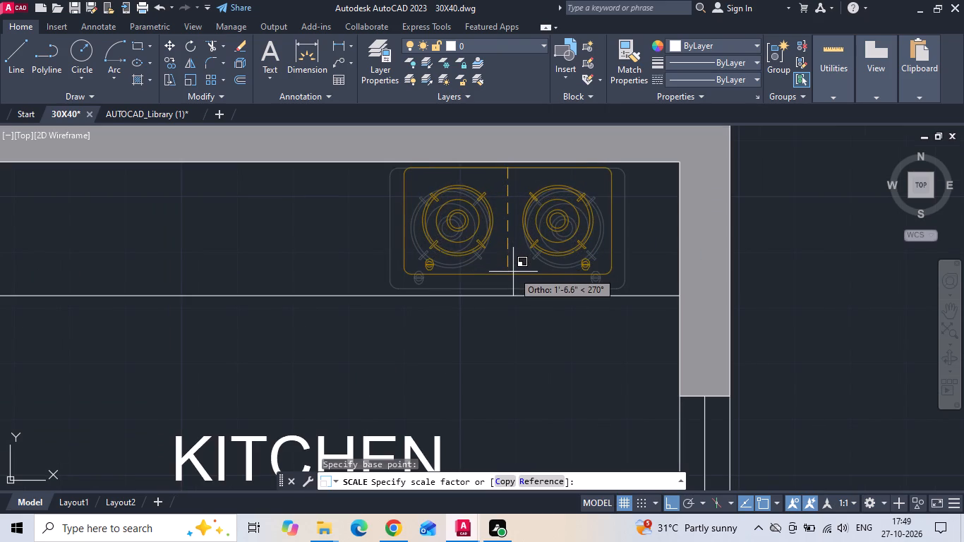
click(513, 275)
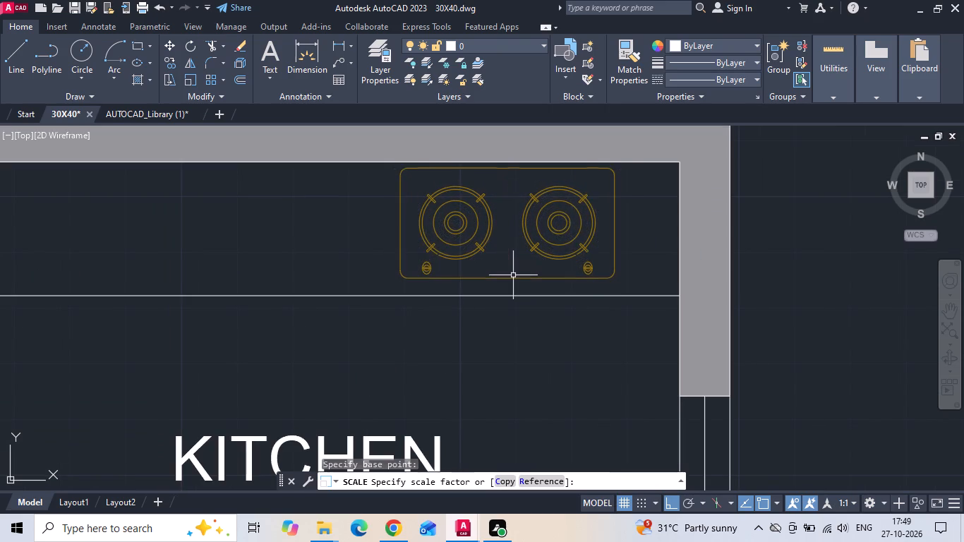
Move the kitchen hob slightly away from the rear wall to centre it in the counter depth.
scroll(503, 325, down, 4)
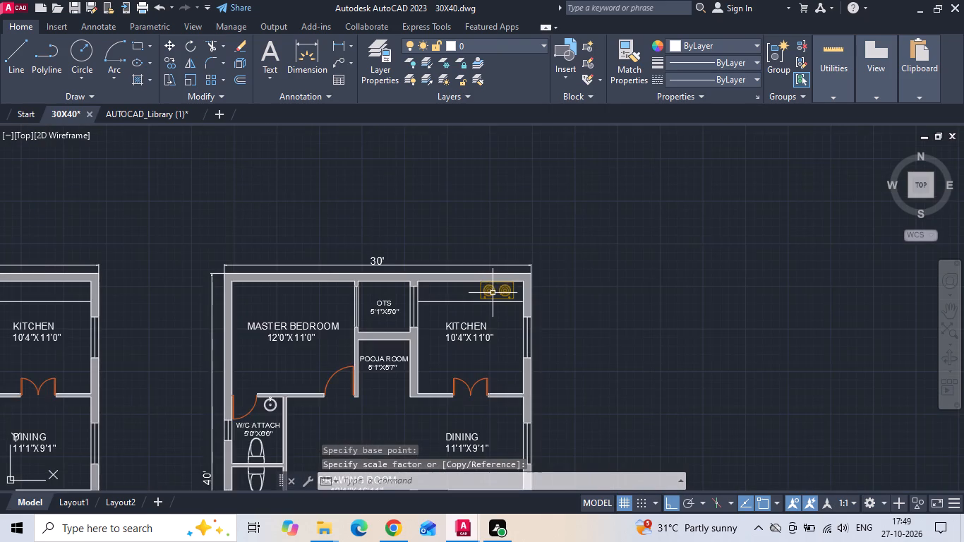
scroll(493, 293, down, 1)
middle_drag(493, 293, 627, 296)
scroll(629, 296, up, 1)
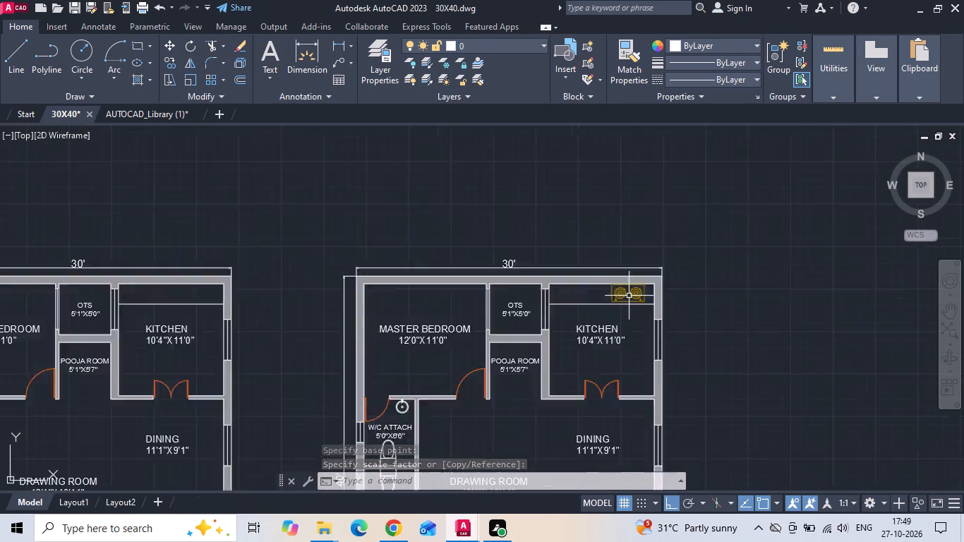
scroll(629, 296, up, 4)
drag(687, 283, 673, 279)
click(642, 275)
right_click(640, 275)
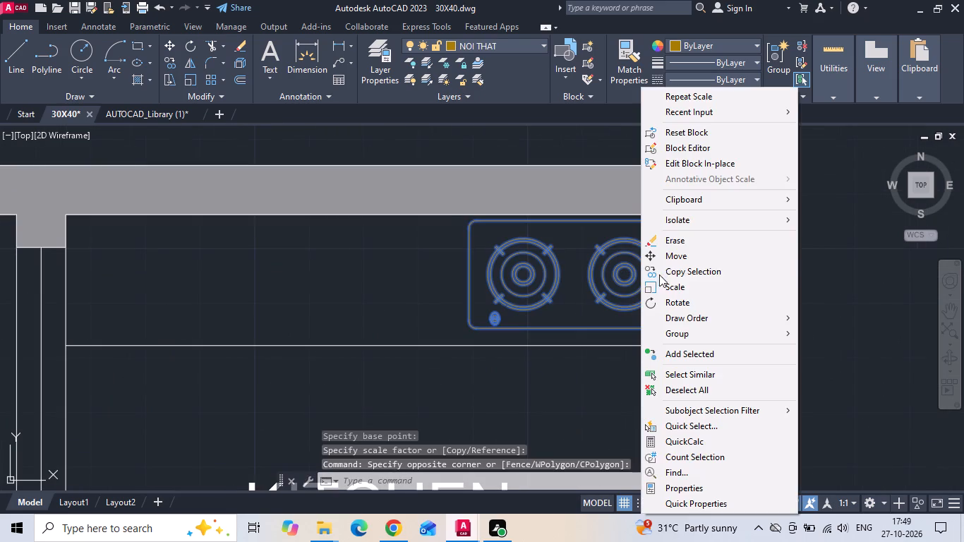
click(668, 260)
click(640, 401)
click(640, 405)
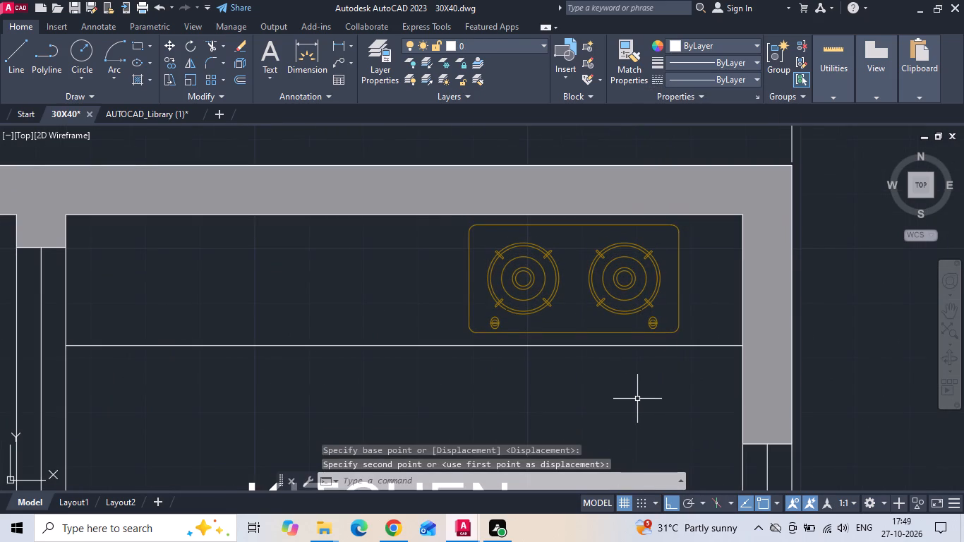
Move the kitchen hob a short distance along the counter, away from the exterior side wall.
scroll(636, 397, down, 3)
middle_drag(632, 395, 634, 395)
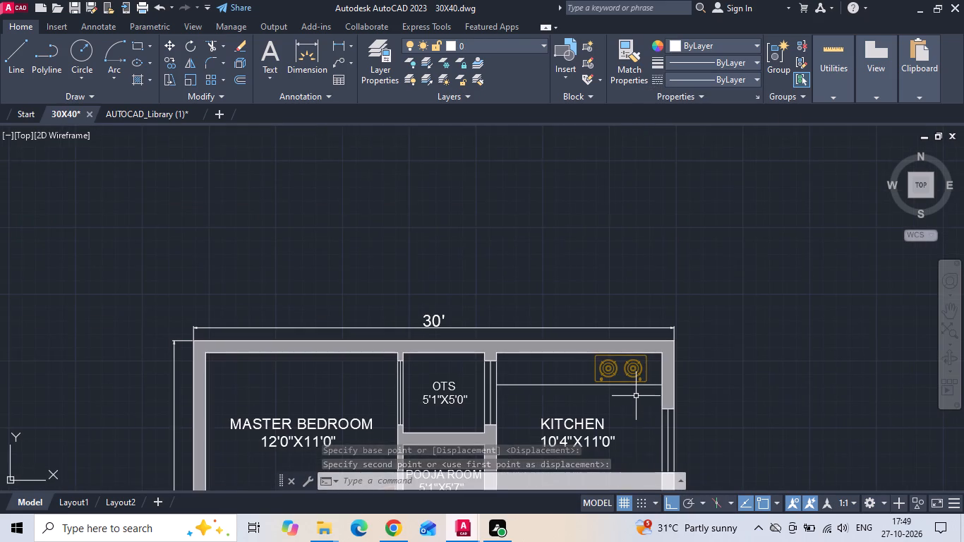
middle_drag(634, 395, 664, 296)
scroll(664, 296, down, 2)
scroll(677, 265, up, 3)
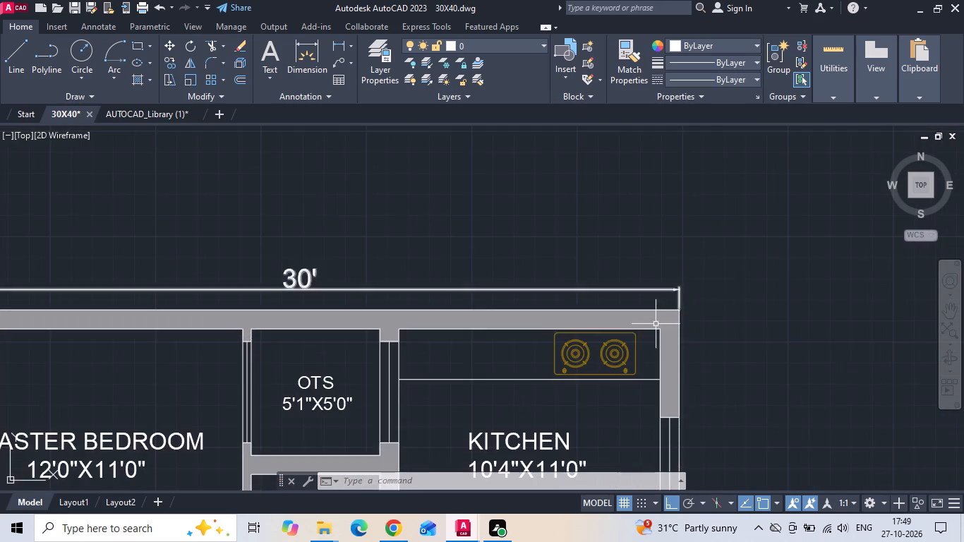
scroll(636, 368, up, 2)
drag(641, 342, 627, 342)
click(559, 342)
right_click(558, 342)
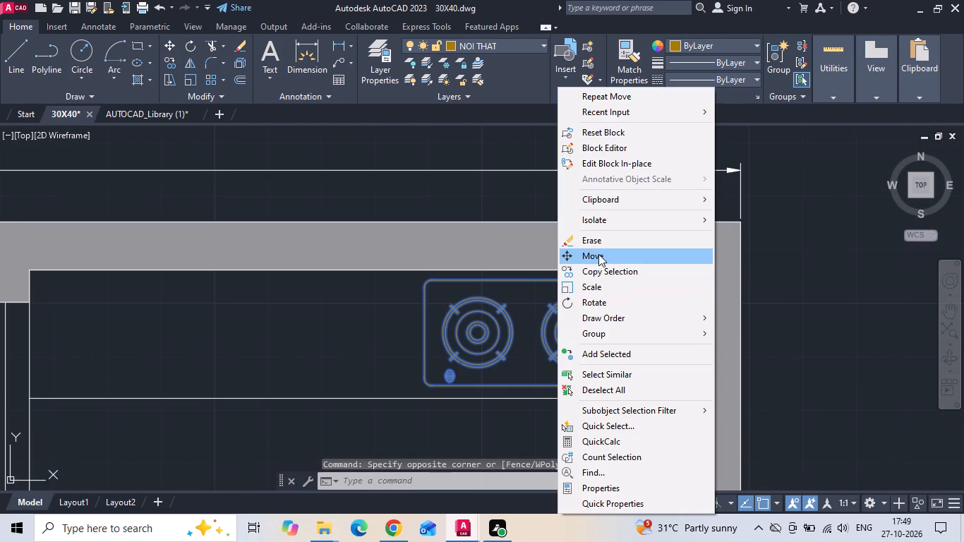
click(598, 253)
scroll(404, 325, down, 1)
click(775, 337)
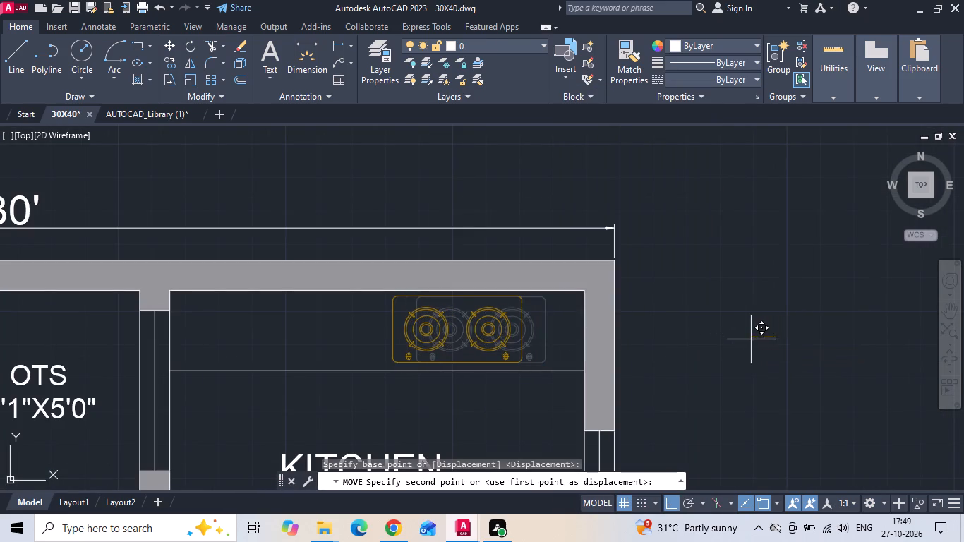
click(751, 339)
Move the double-bowl sink from the loose furniture blocks to just outside the kitchen's exterior wall, with Ortho off.
scroll(459, 313, down, 5)
scroll(755, 361, up, 1)
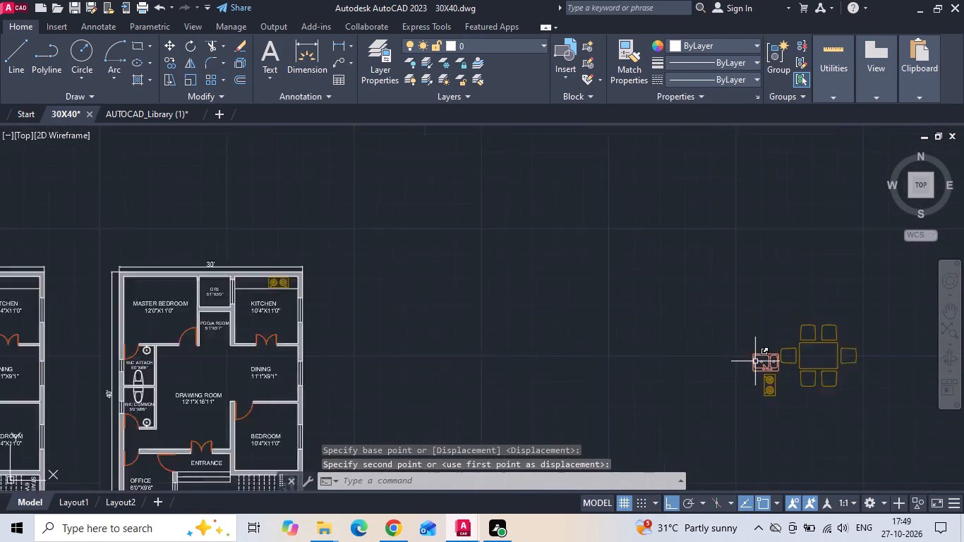
scroll(755, 361, up, 1)
click(756, 361)
click(729, 343)
right_click(726, 342)
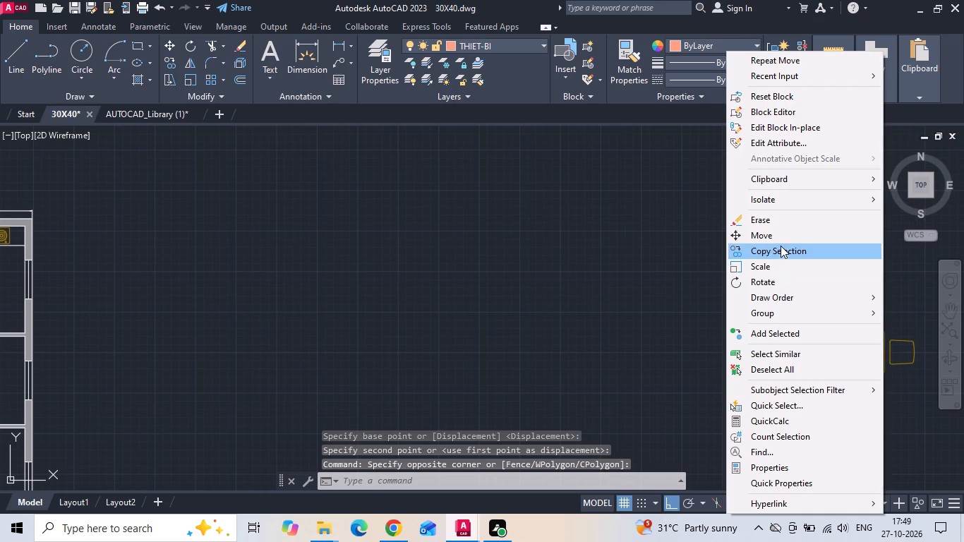
click(780, 242)
drag(755, 371, 698, 371)
middle_drag(179, 303, 540, 303)
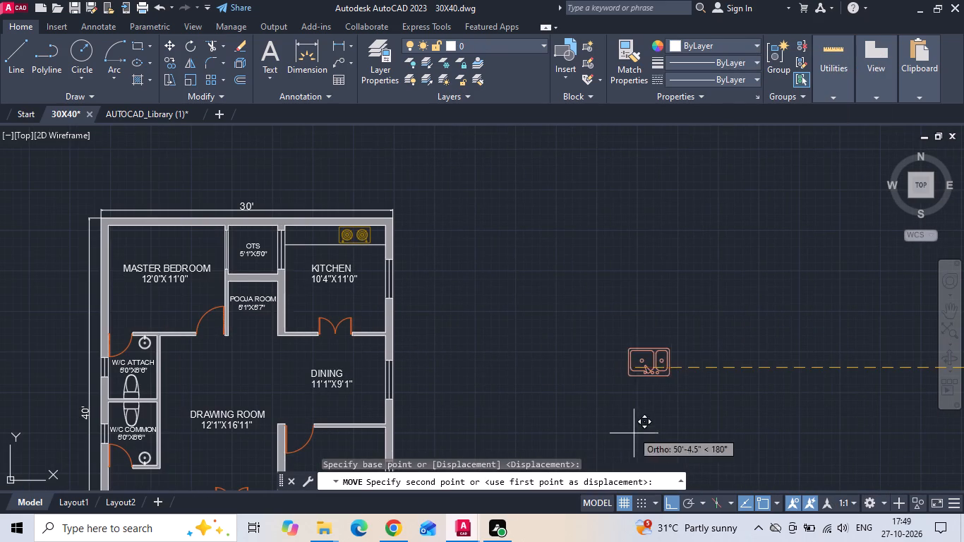
click(669, 505)
scroll(282, 228, up, 3)
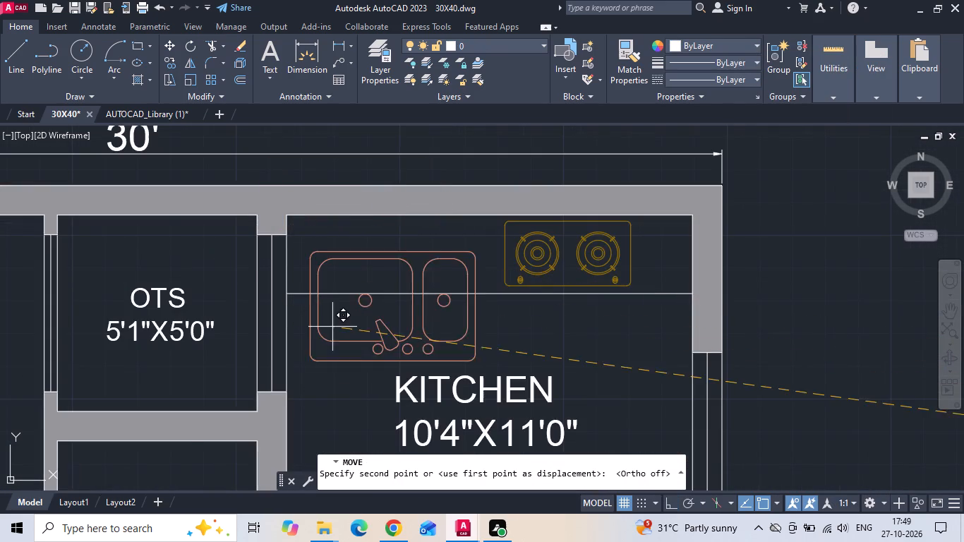
scroll(328, 306, down, 1)
click(634, 305)
Rotate the double-bowl sink by 180° with Ortho on so that its taps face the rear wall side.
drag(657, 241, 656, 263)
click(646, 279)
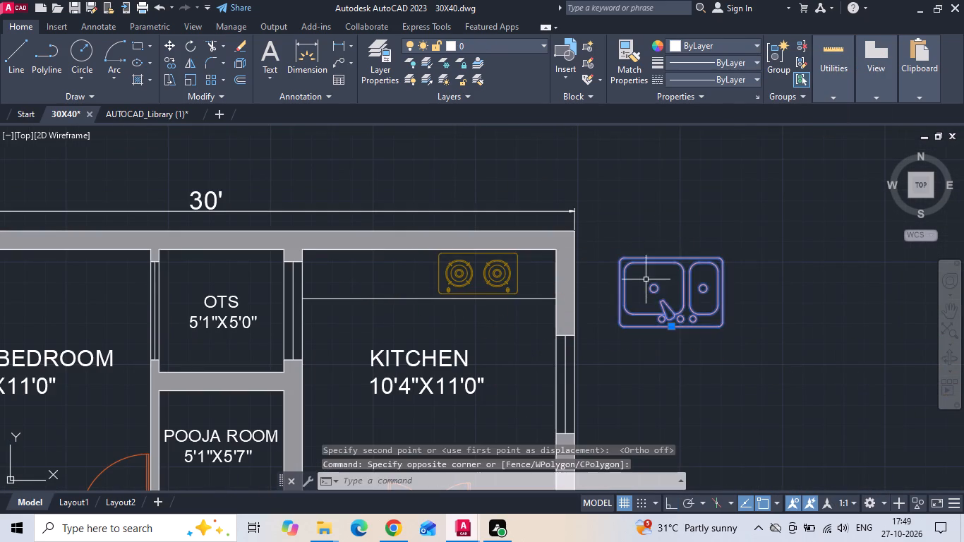
right_click(644, 277)
click(662, 277)
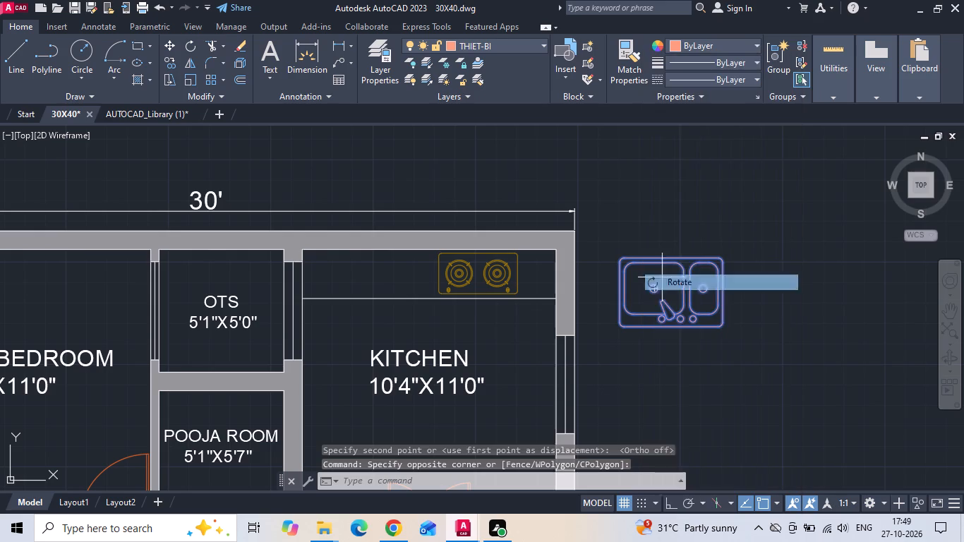
drag(699, 239, 700, 256)
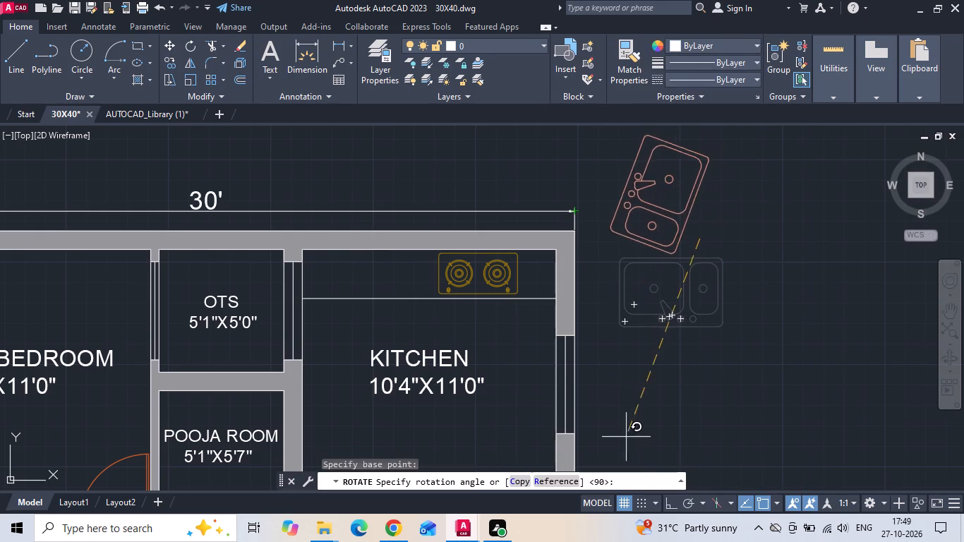
click(670, 502)
click(588, 173)
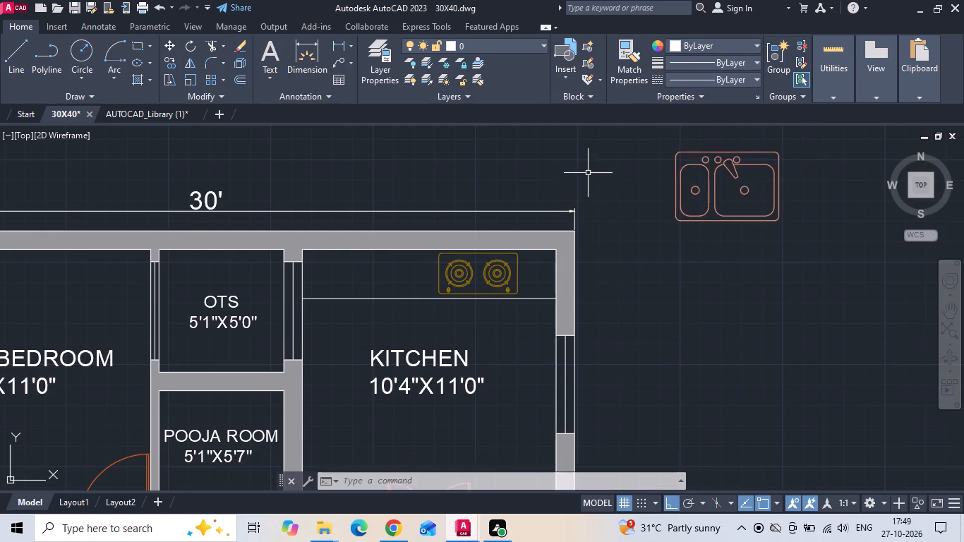
Scale the double-bowl sink down slightly from the midpoint of its tap-side edge.
scroll(749, 275, down, 4)
scroll(731, 258, up, 2)
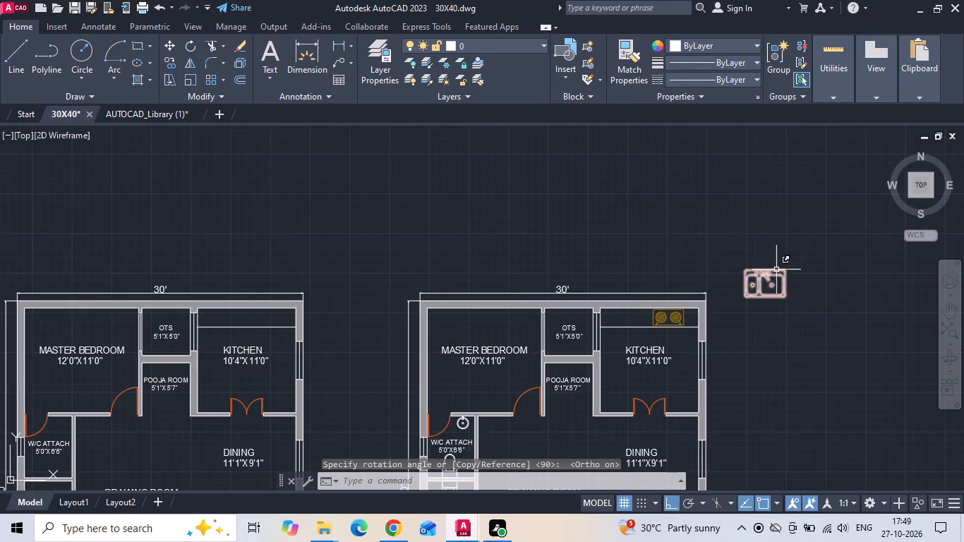
scroll(776, 270, up, 1)
click(777, 270)
right_click(776, 269)
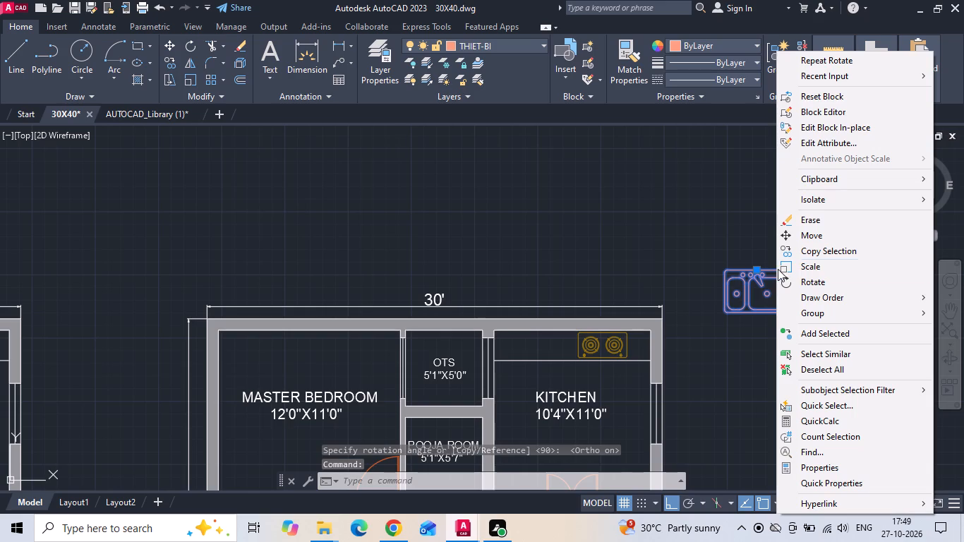
middle_drag(768, 271, 553, 272)
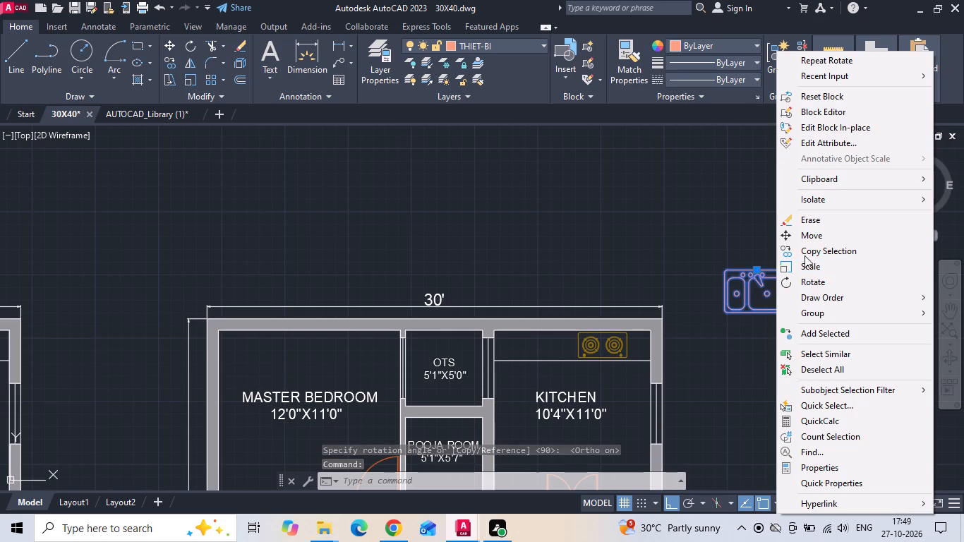
click(818, 265)
click(757, 269)
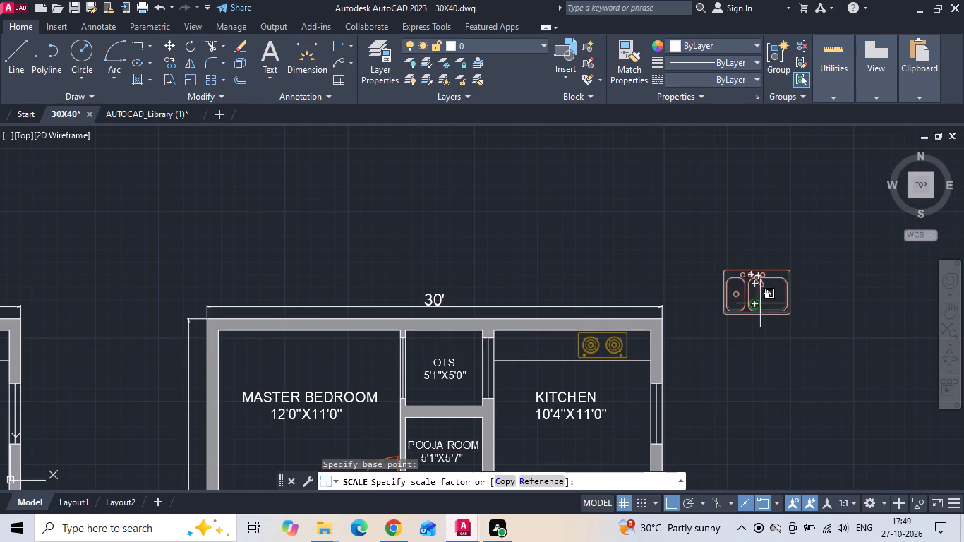
click(758, 295)
Move the double-bowl sink onto the kitchen counter, directly beside the hob and close to the rear wall.
click(758, 273)
right_click(758, 272)
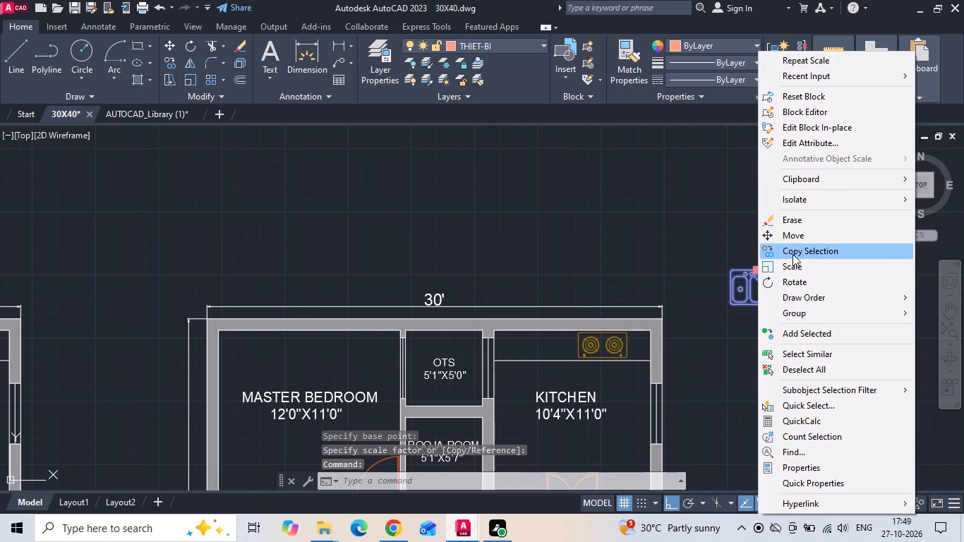
click(795, 242)
scroll(776, 281, up, 3)
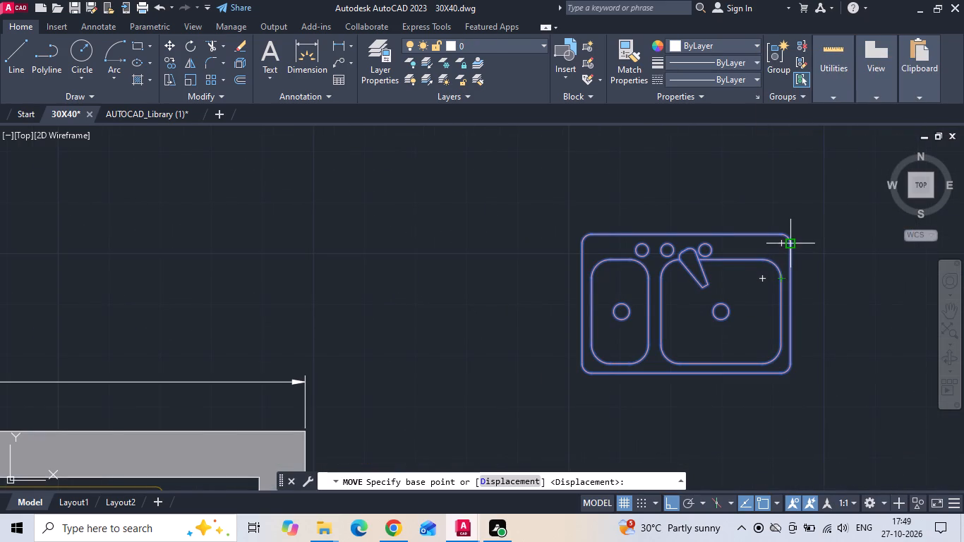
click(793, 246)
scroll(781, 255, down, 2)
scroll(474, 373, up, 2)
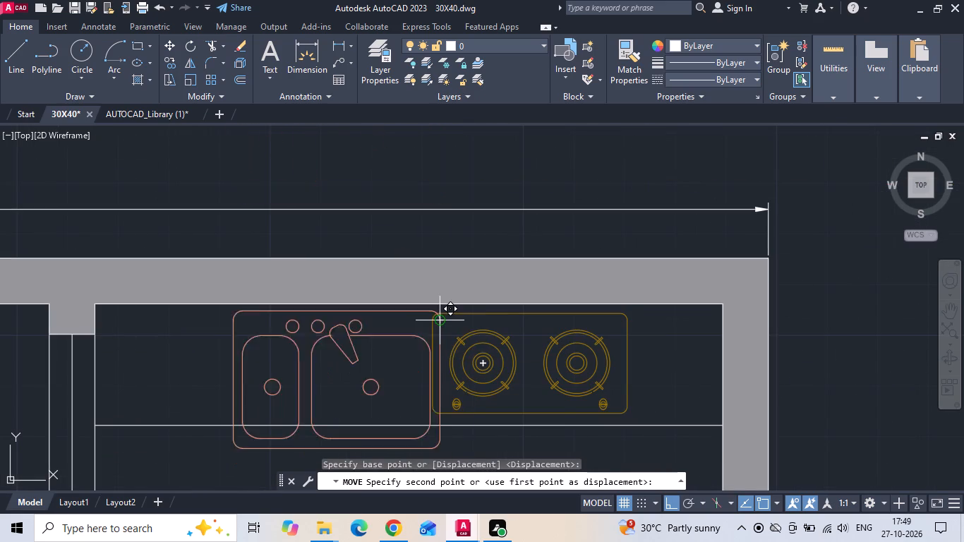
click(430, 320)
Scale the kitchen sink down from the midpoint of its rear edge until it fits inside the counter line.
scroll(519, 267, down, 2)
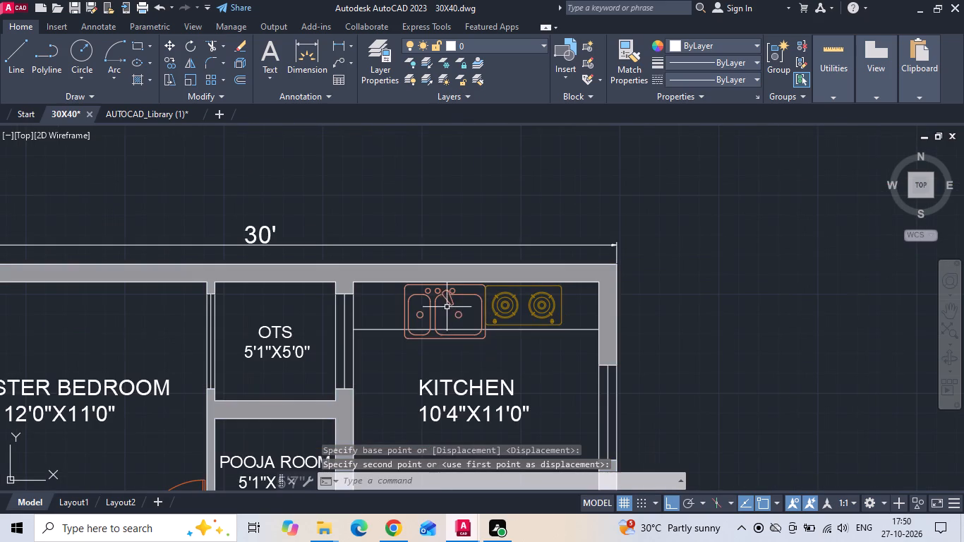
click(445, 307)
click(414, 303)
right_click(414, 303)
click(458, 267)
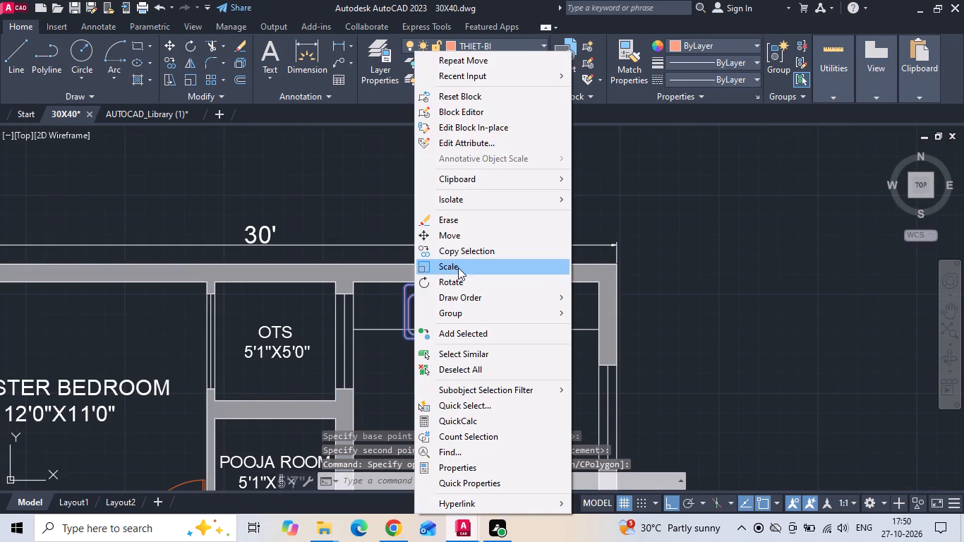
scroll(460, 291, up, 2)
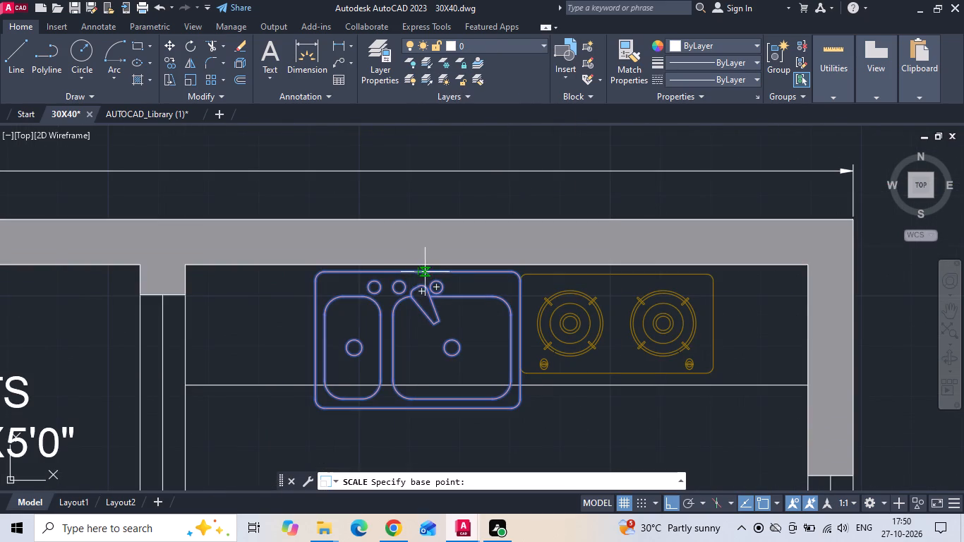
drag(425, 271, 421, 281)
scroll(380, 346, up, 2)
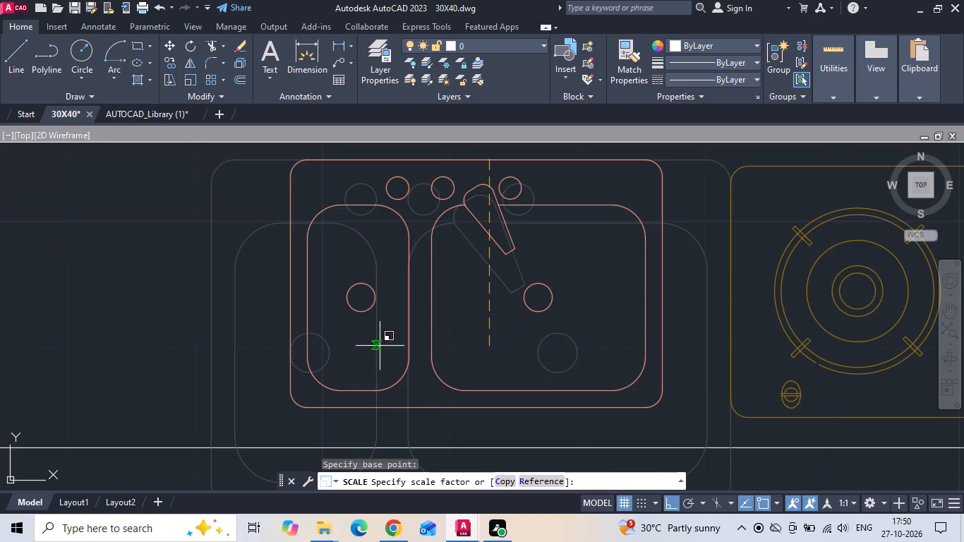
click(370, 336)
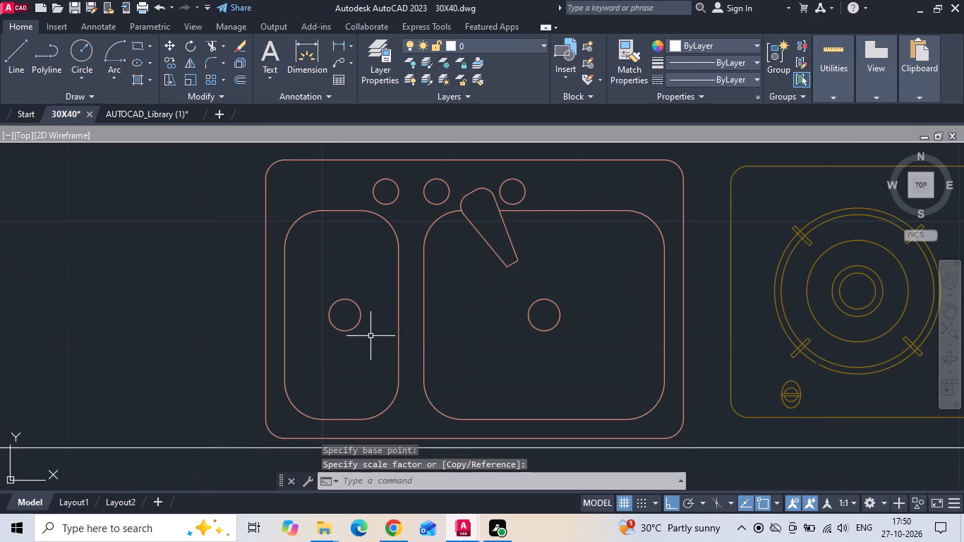
Scale the kitchen sink down slightly from the midpoint of its rear edge.
drag(472, 222, 439, 226)
click(406, 231)
right_click(406, 231)
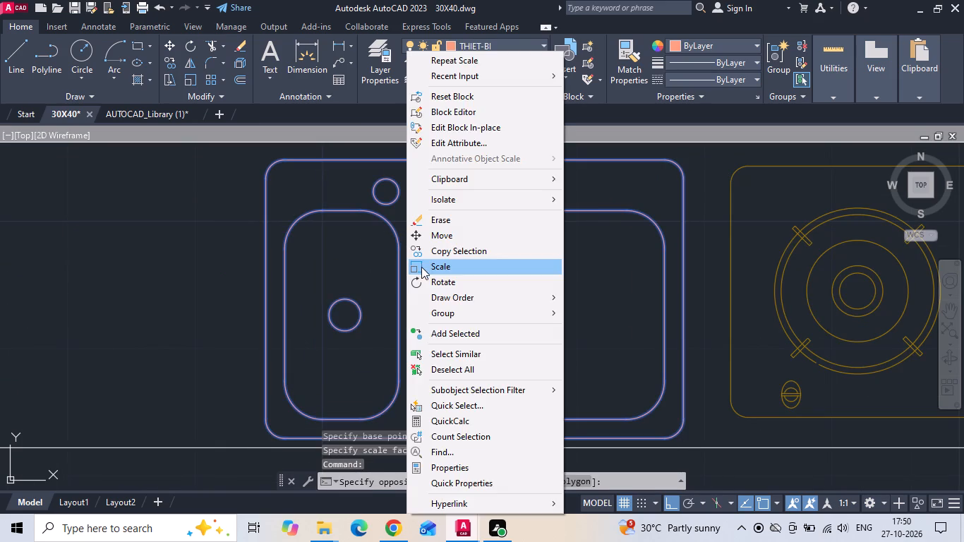
click(421, 267)
click(476, 162)
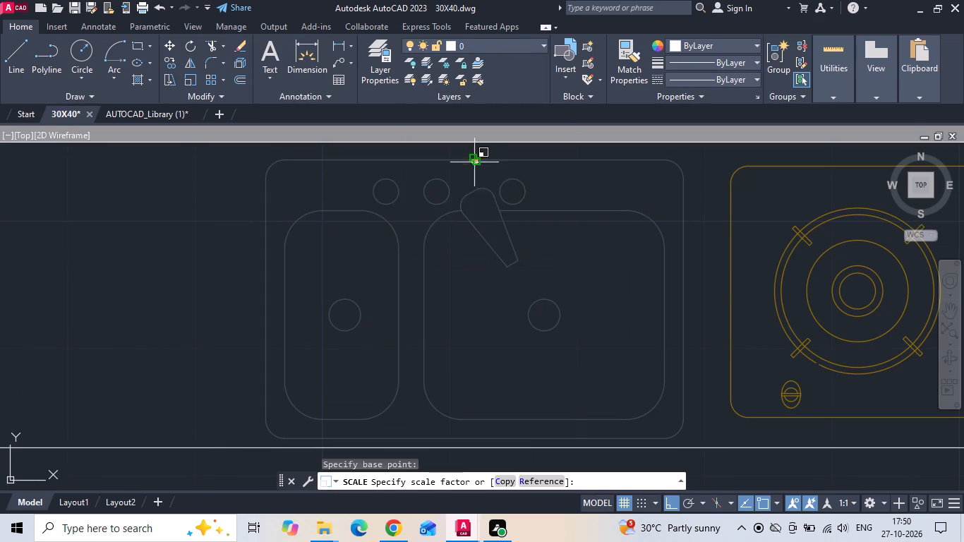
click(509, 356)
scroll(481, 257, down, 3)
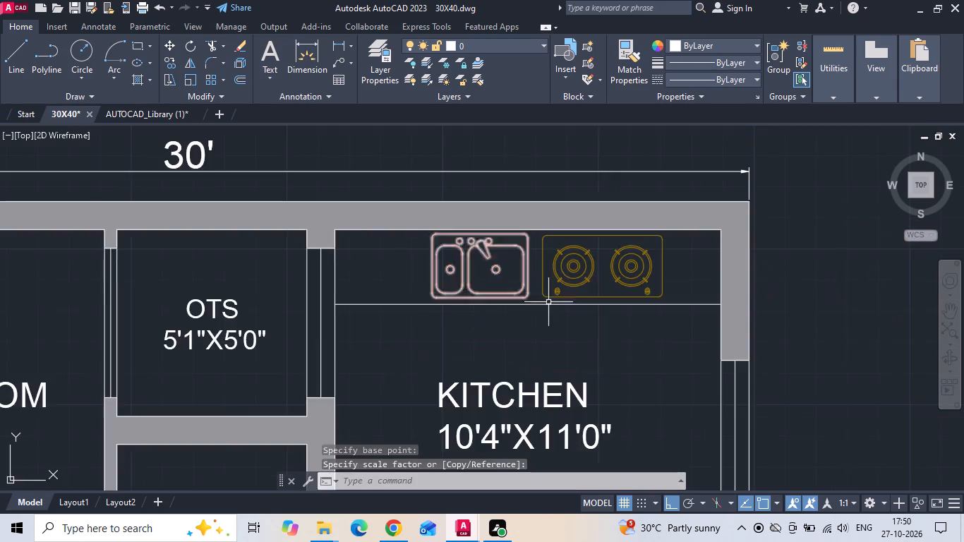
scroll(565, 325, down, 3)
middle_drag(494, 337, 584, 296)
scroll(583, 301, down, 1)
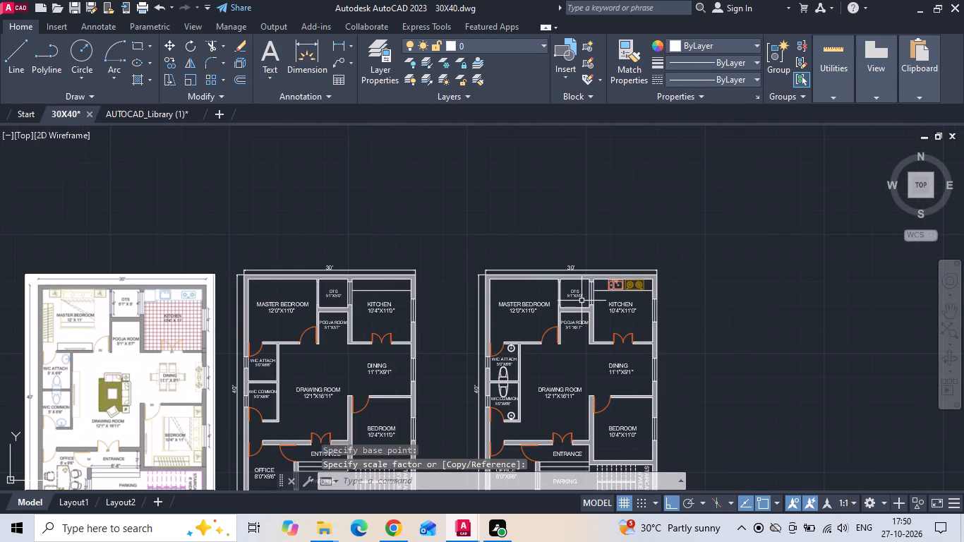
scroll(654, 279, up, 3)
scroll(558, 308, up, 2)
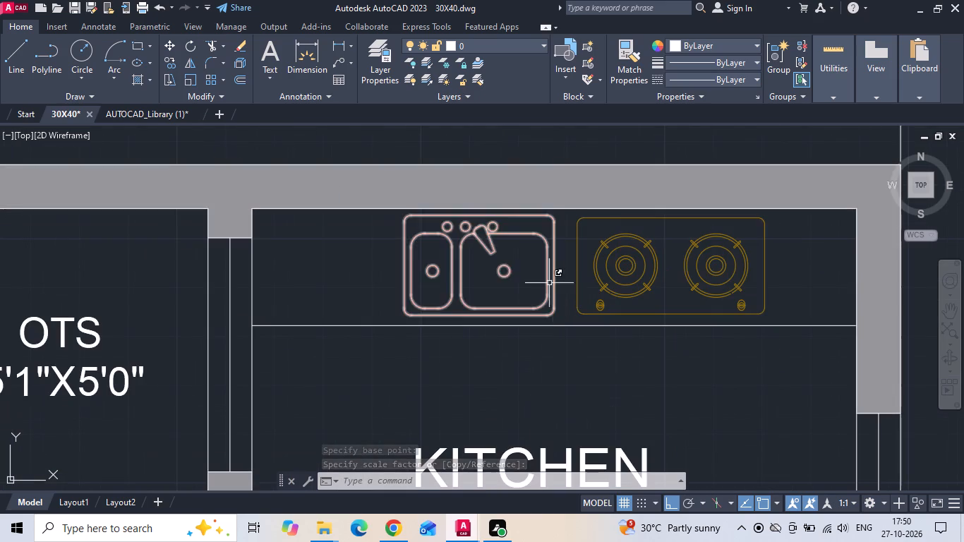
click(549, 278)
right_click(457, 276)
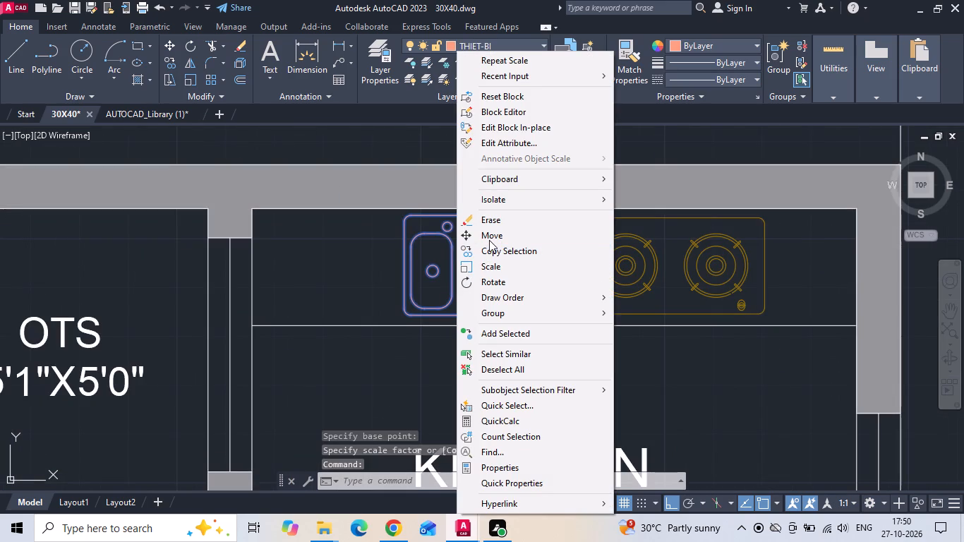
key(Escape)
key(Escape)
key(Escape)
Insert the 36 in refrigerator top-view block from the DesignCenter blocks of Kitchens.dwg into the kitchen.
text(DC)
key(space)
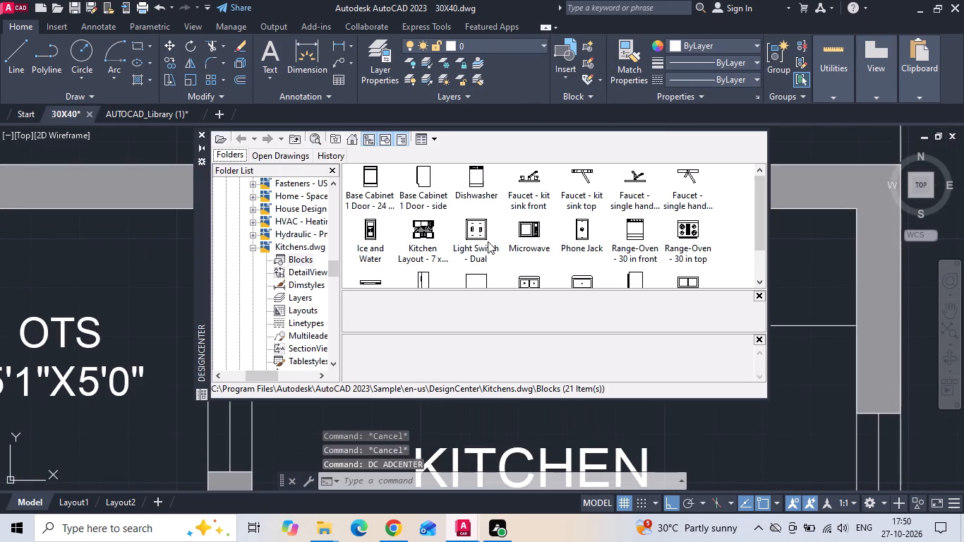
scroll(488, 241, down, 2)
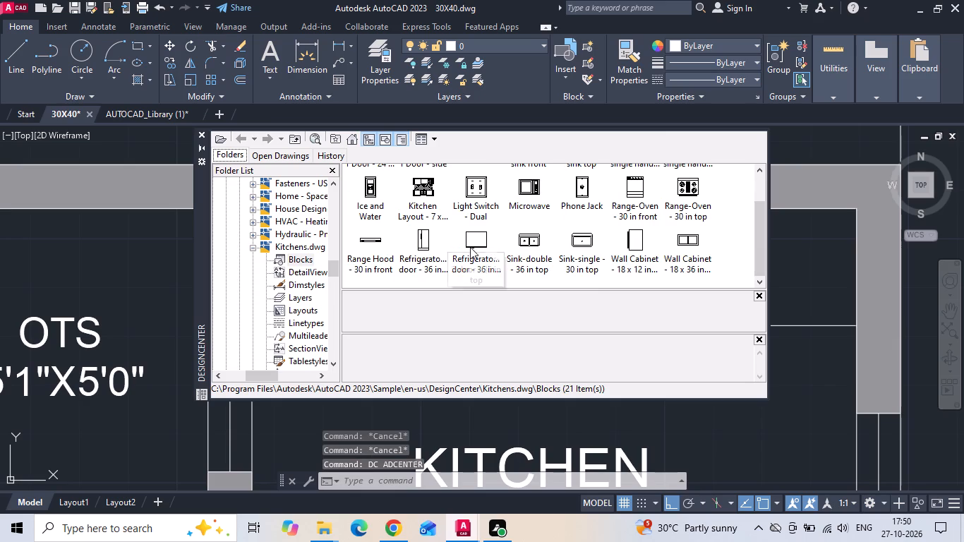
drag(470, 247, 514, 419)
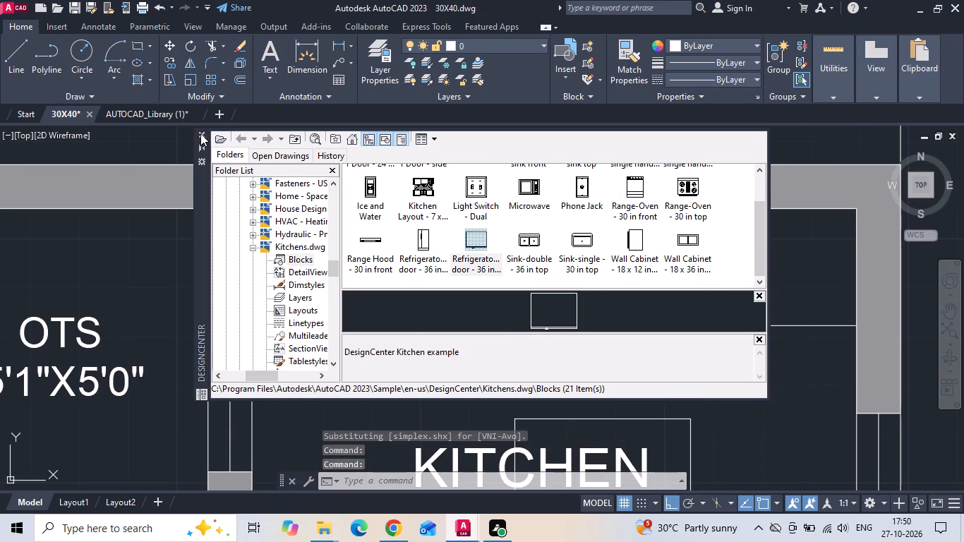
click(200, 133)
Move the refrigerator by its rear corner into the kitchen's inner corner where the rear wall meets the OTS-side wall.
scroll(372, 122, down, 3)
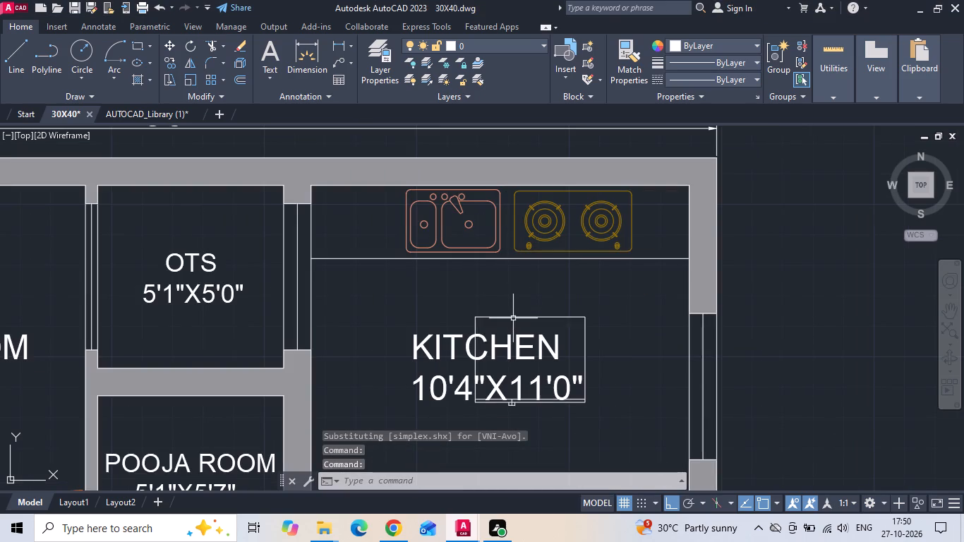
click(513, 318)
right_click(502, 299)
click(543, 259)
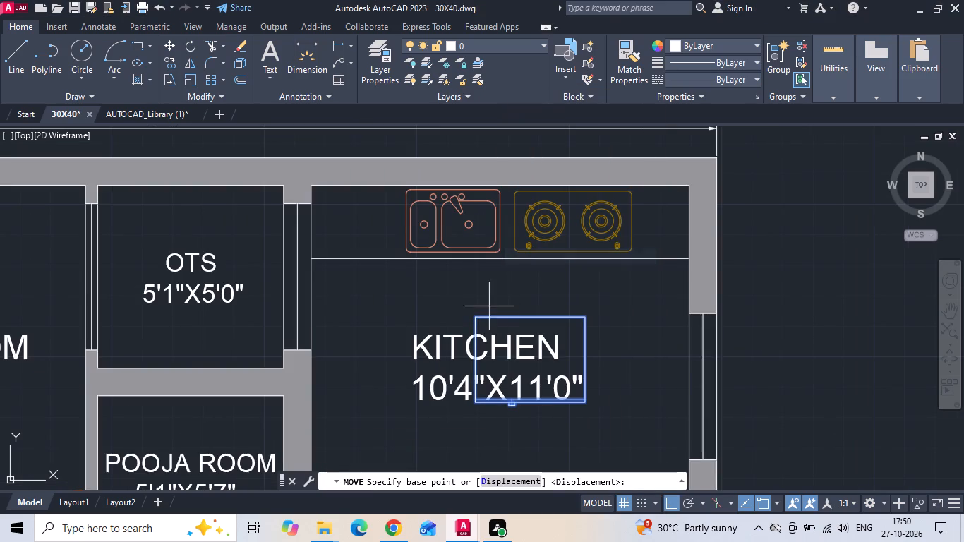
click(478, 318)
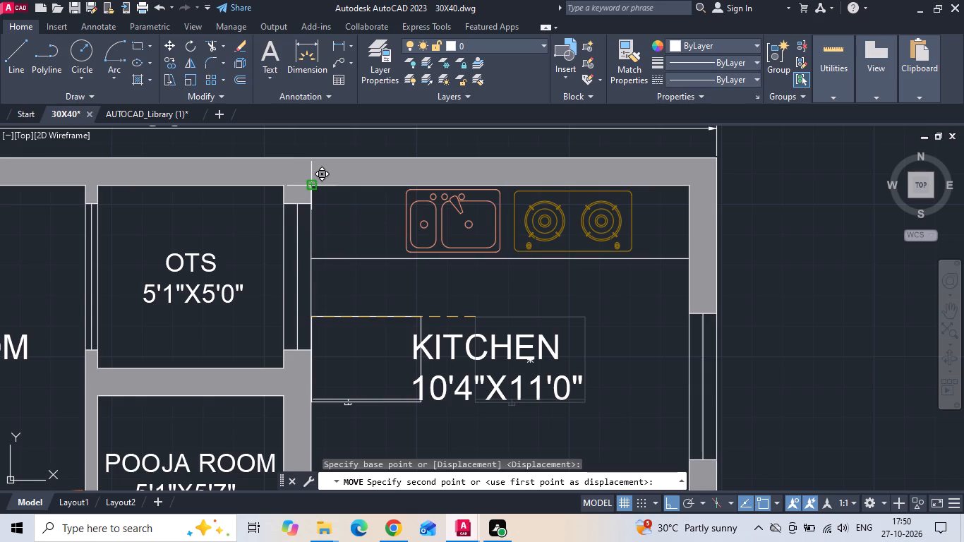
click(312, 185)
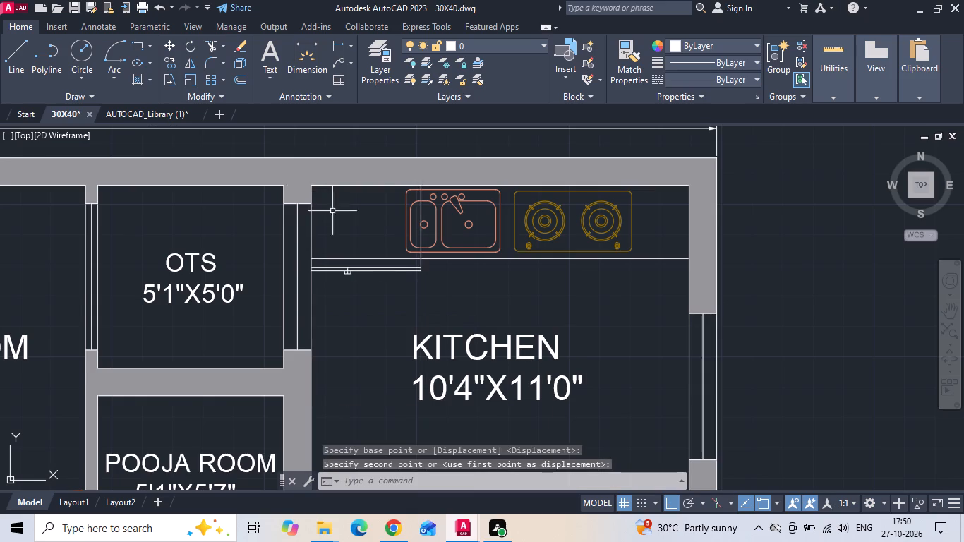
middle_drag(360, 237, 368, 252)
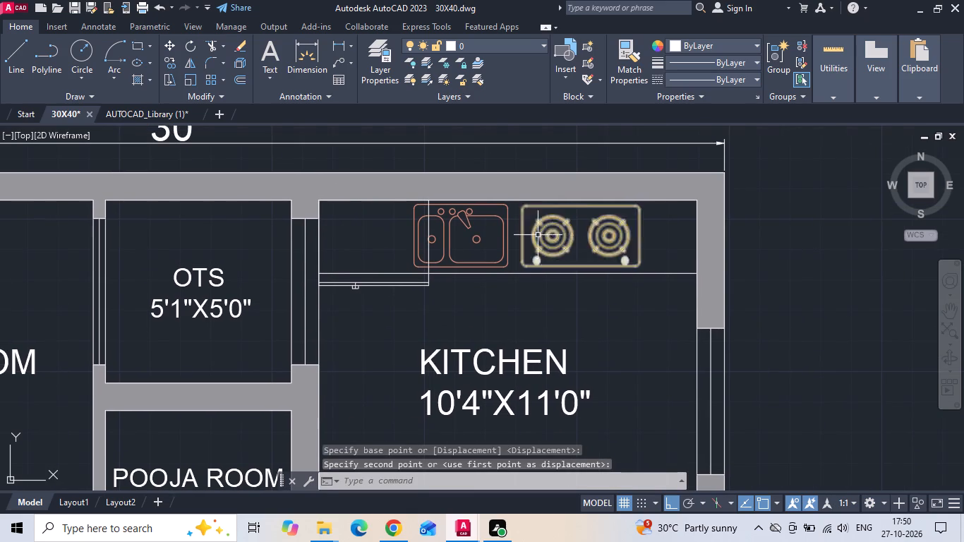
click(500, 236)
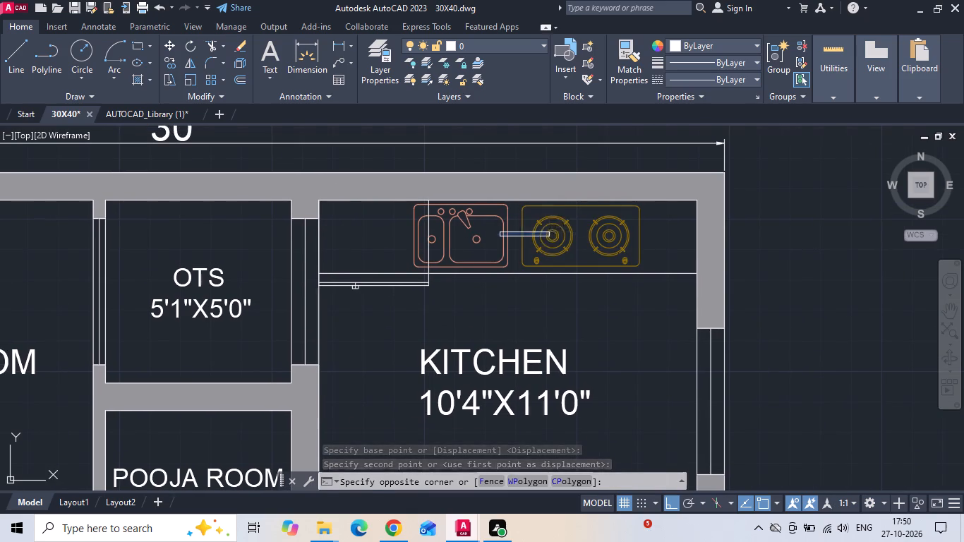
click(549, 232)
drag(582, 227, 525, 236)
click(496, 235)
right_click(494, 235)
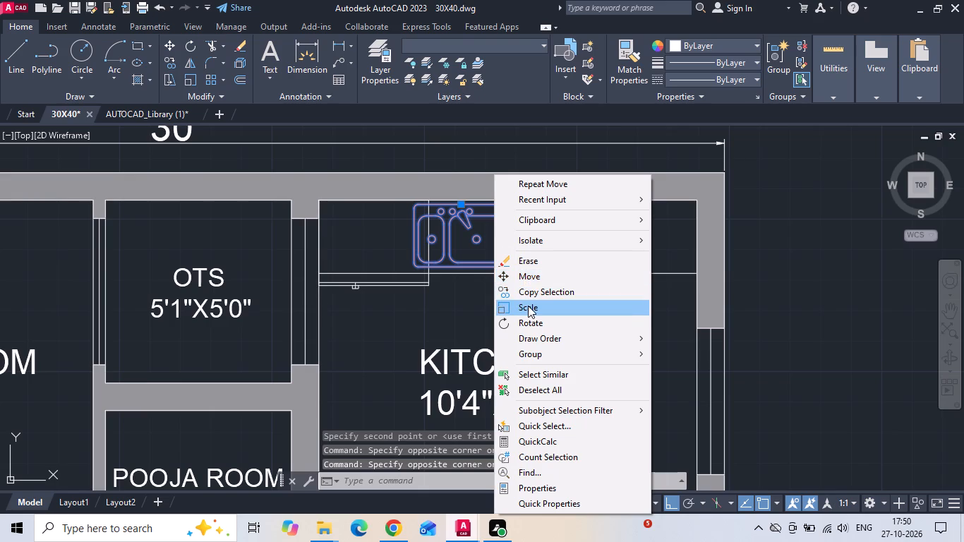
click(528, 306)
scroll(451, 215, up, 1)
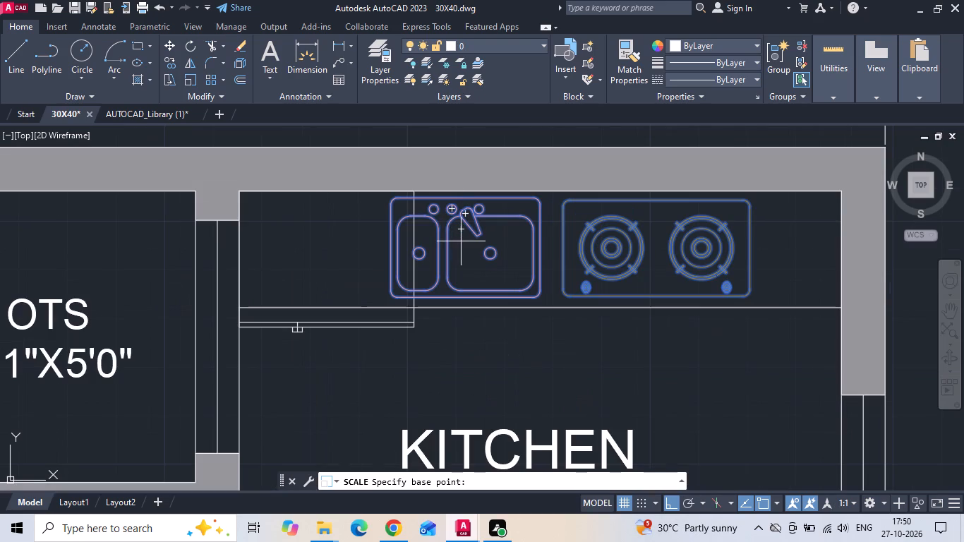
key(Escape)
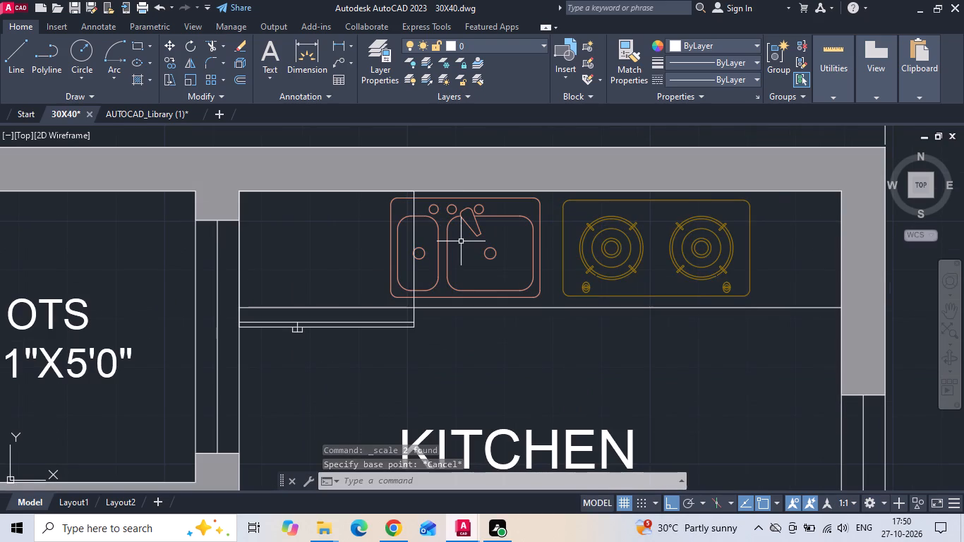
Trim away the part of the counter line that runs through the refrigerator outline.
text(TR)
key(space)
key(space)
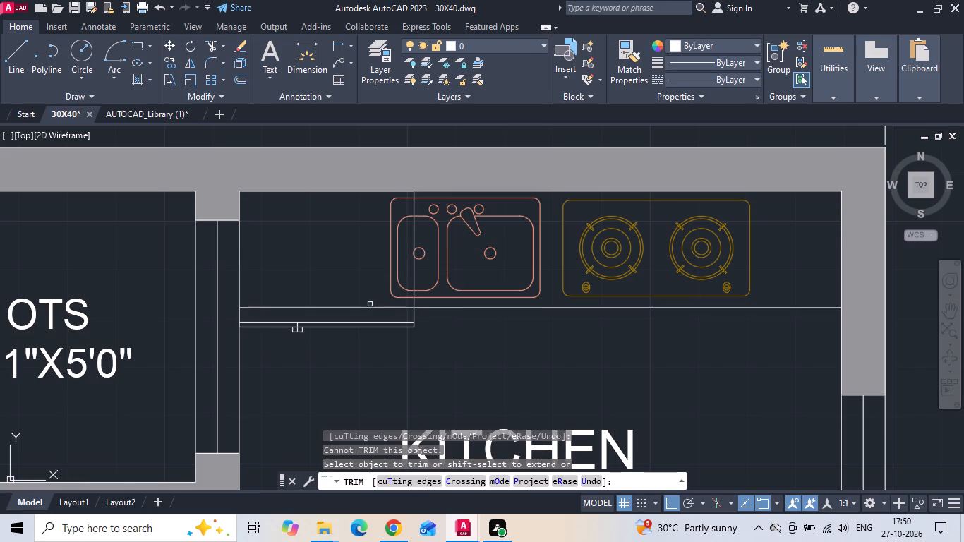
click(369, 309)
key(Escape)
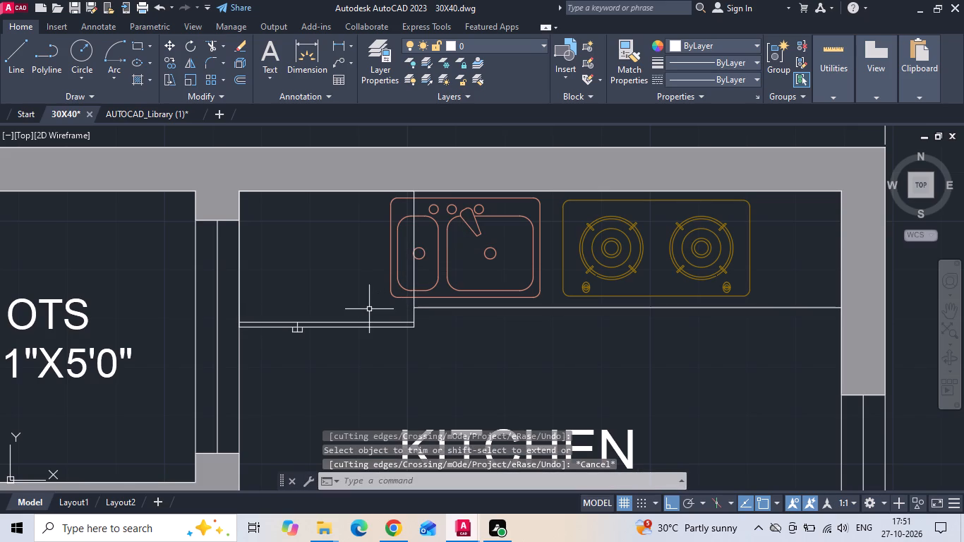
Move the sink and hob together about 5.7 inches horizontally along the counter so they clear the refrigerator.
middle_drag(542, 288, 380, 308)
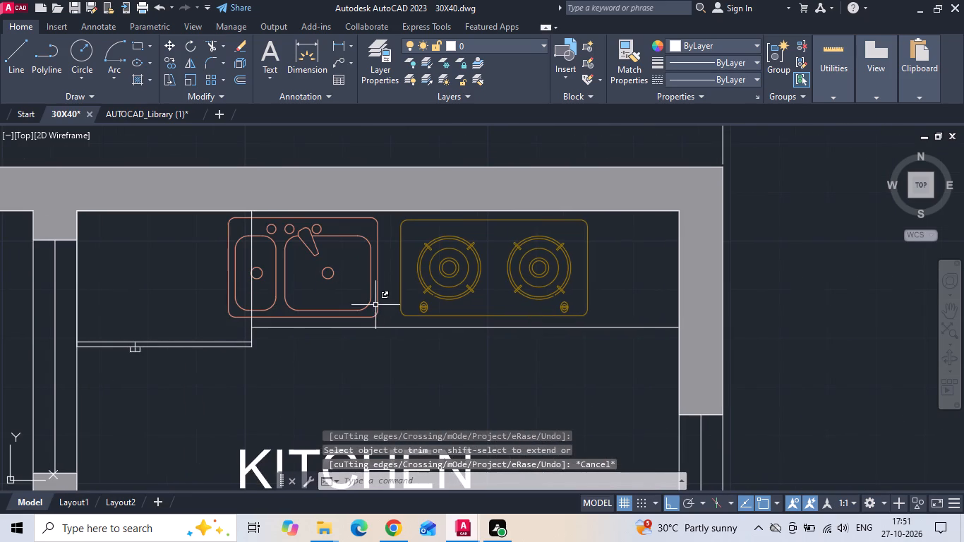
drag(497, 248, 431, 272)
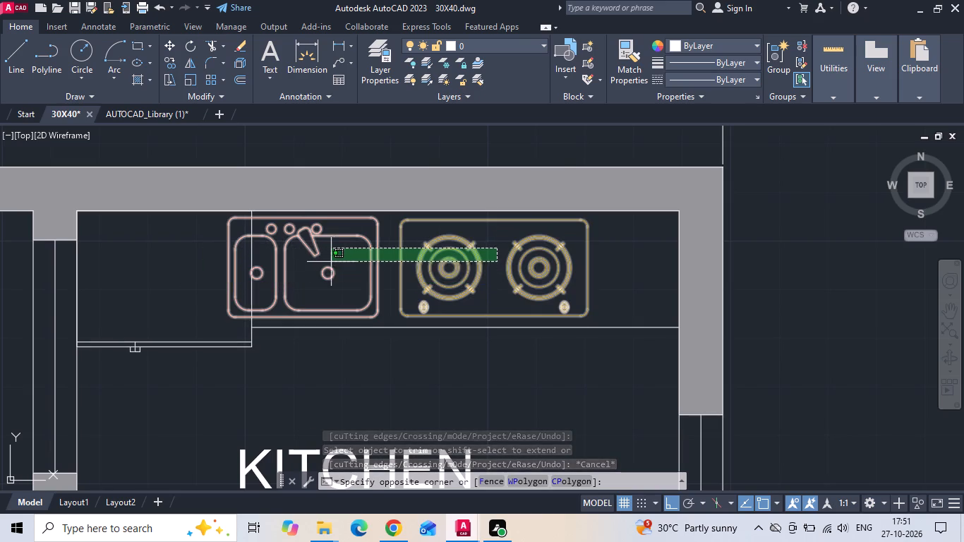
click(337, 260)
right_click(337, 260)
click(381, 277)
click(355, 390)
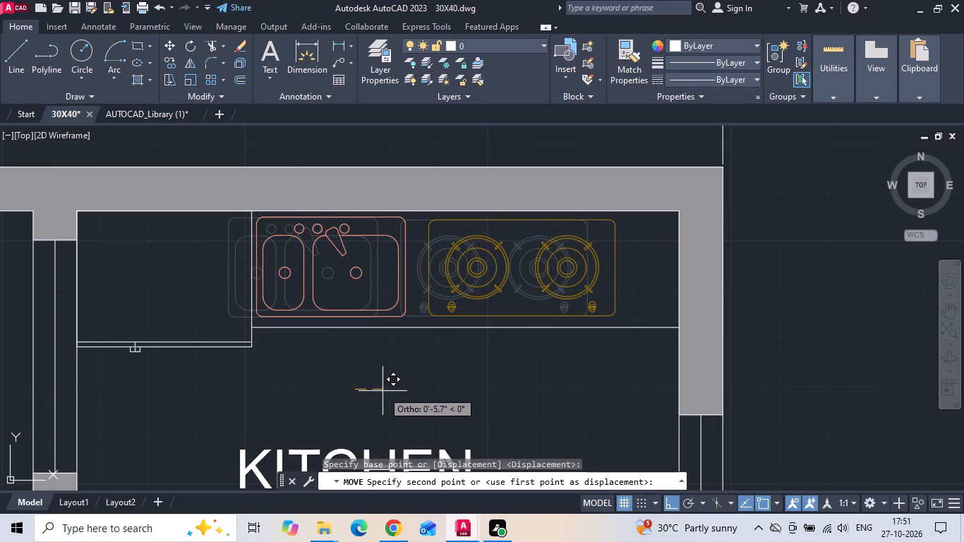
click(382, 391)
Scale the two-burner hob down from the midpoint of its rear edge on the kitchen counter.
scroll(555, 291, down, 3)
scroll(622, 298, down, 3)
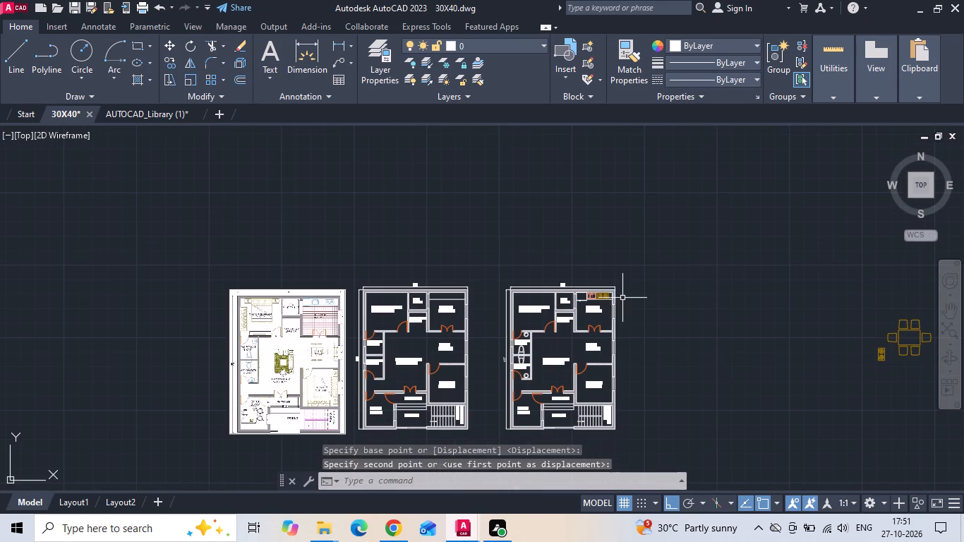
scroll(457, 312, up, 2)
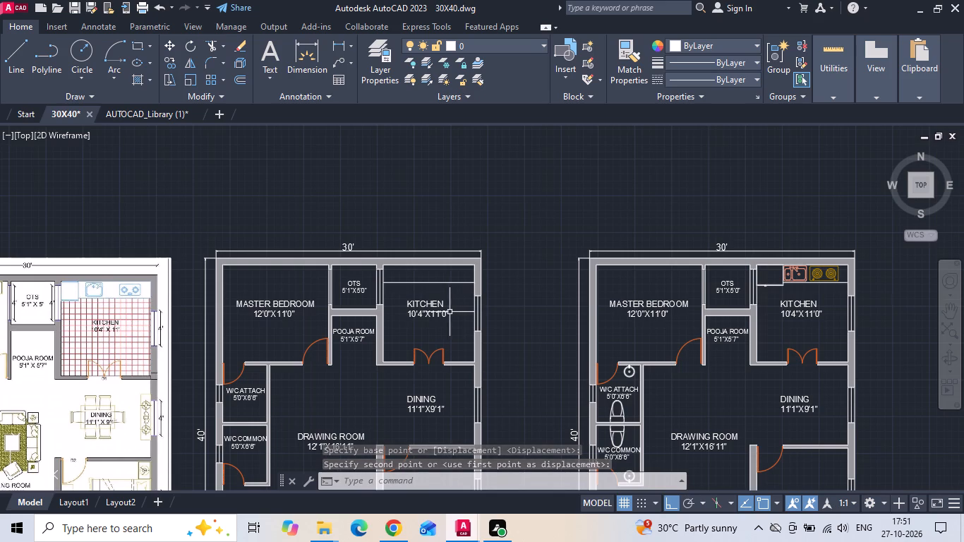
scroll(244, 305, down, 1)
scroll(670, 286, up, 2)
scroll(530, 283, up, 3)
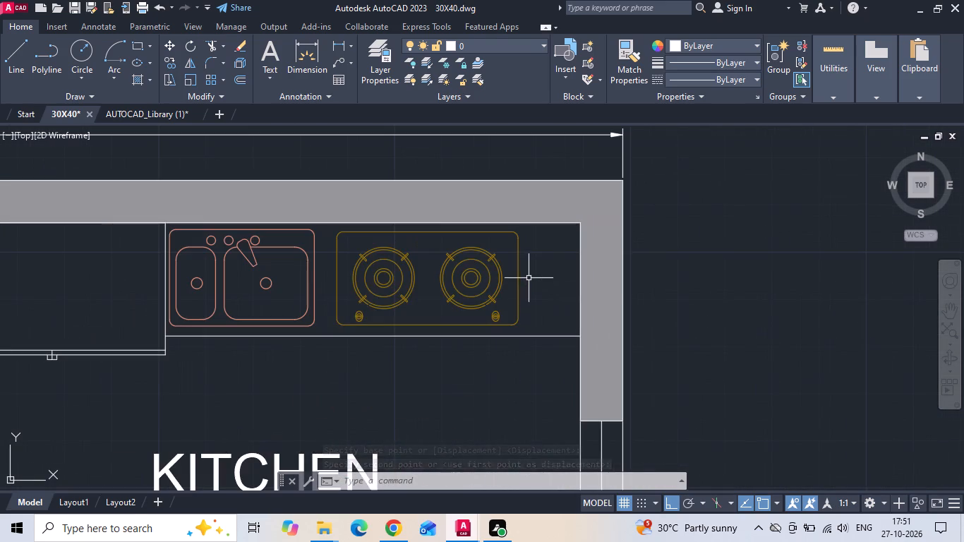
drag(529, 278, 516, 280)
click(492, 282)
right_click(492, 282)
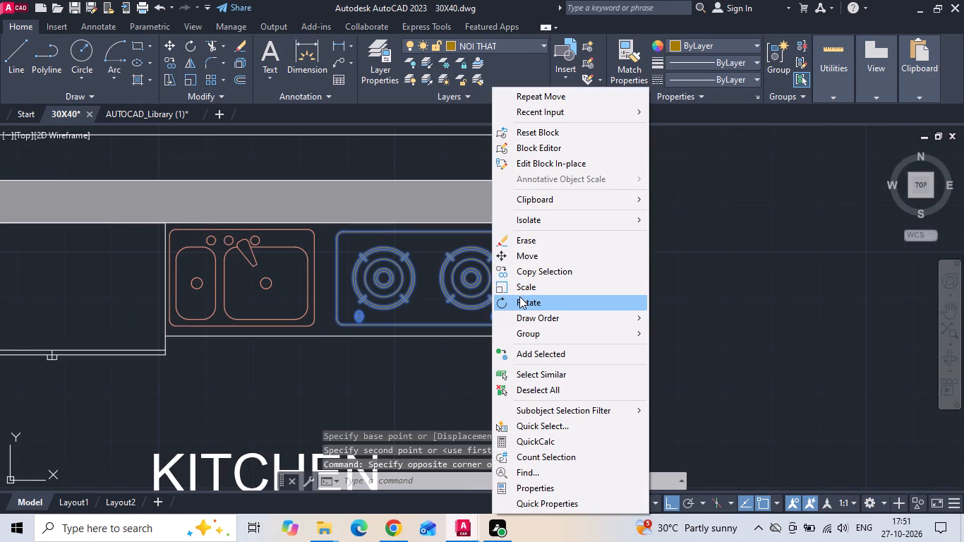
click(521, 289)
click(430, 235)
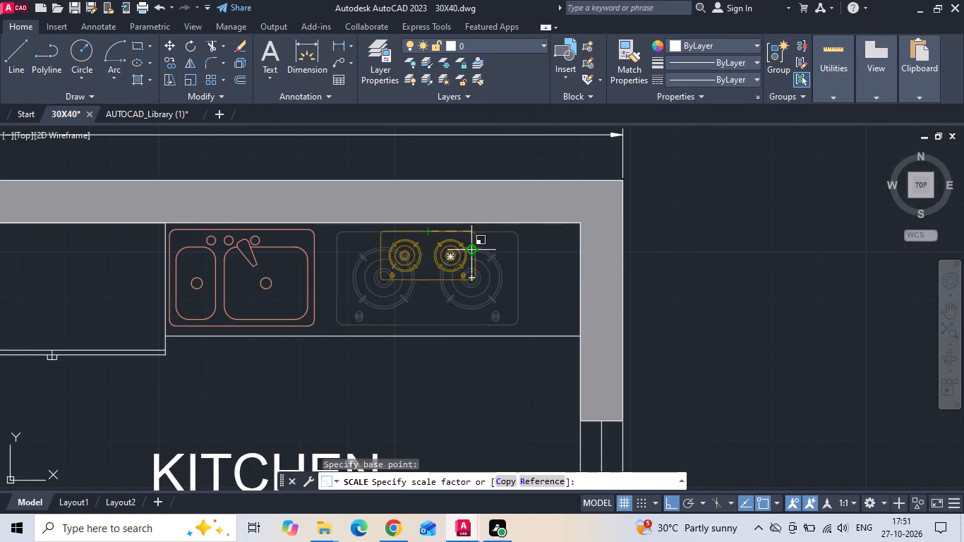
scroll(506, 258, up, 1)
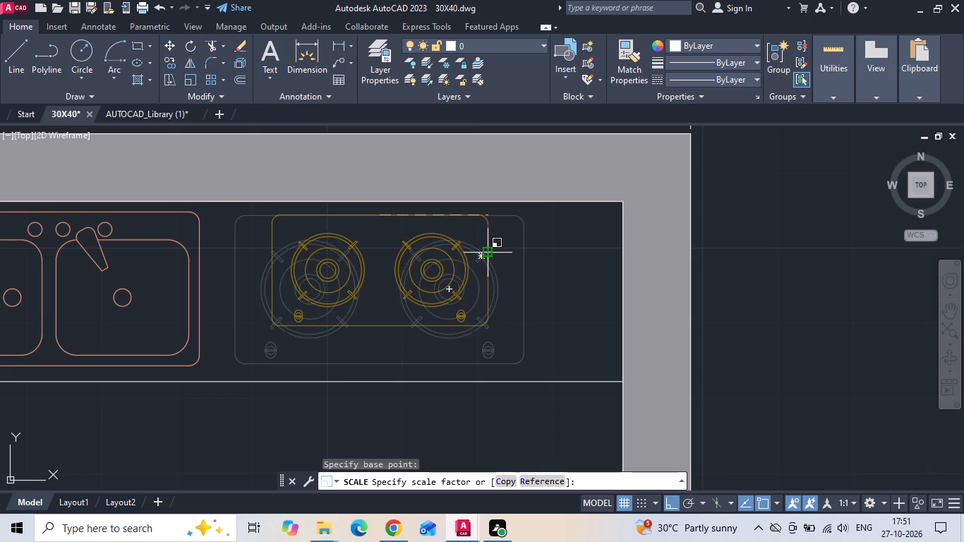
click(490, 252)
scroll(466, 271, down, 2)
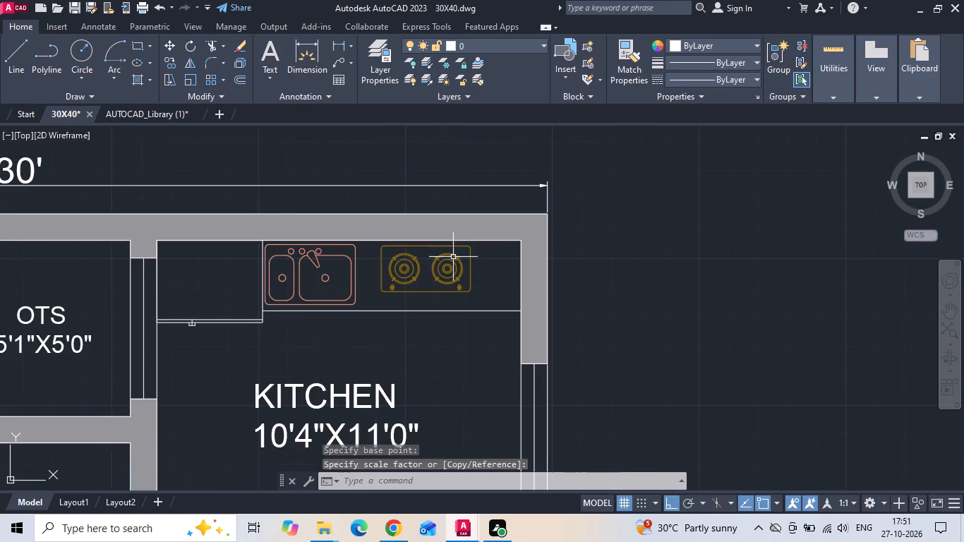
click(430, 275)
click(429, 275)
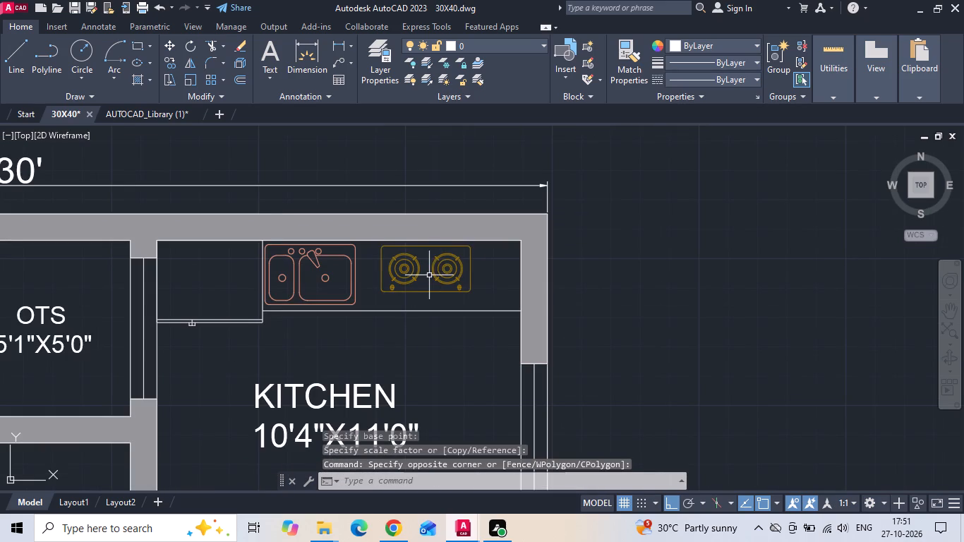
Check the kitchen layout on the copied plan and examine the dining area furniture in the reference image.
scroll(493, 227, down, 1)
scroll(478, 244, up, 2)
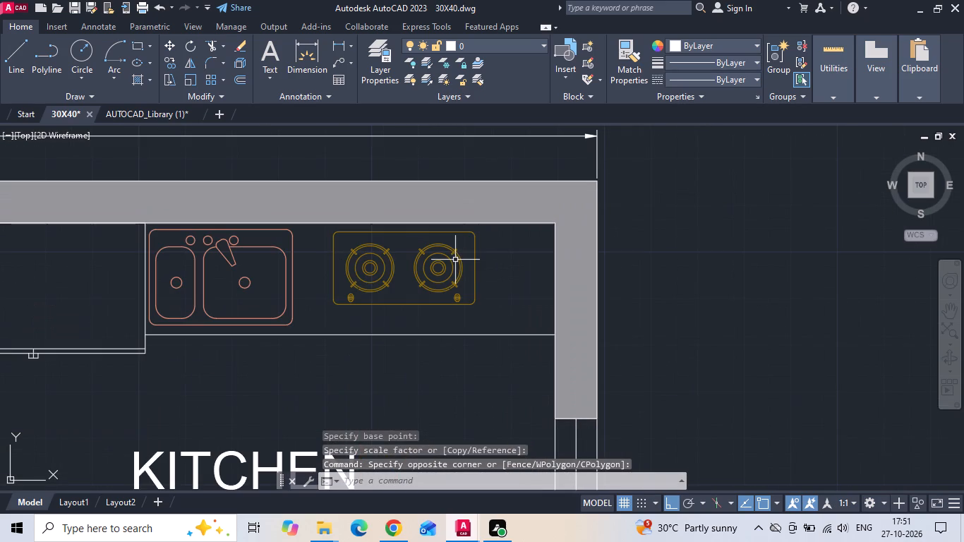
scroll(453, 258, down, 5)
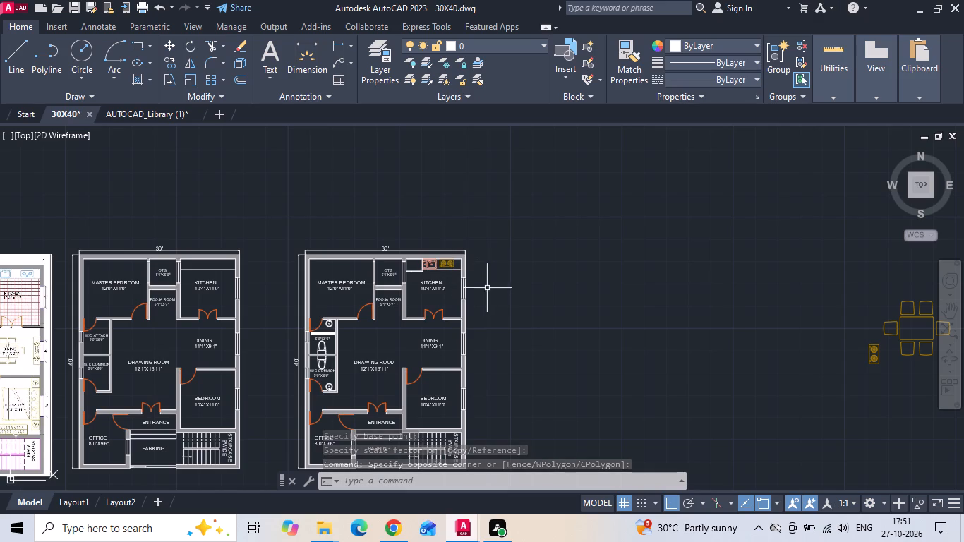
middle_drag(259, 359, 330, 342)
scroll(45, 356, up, 2)
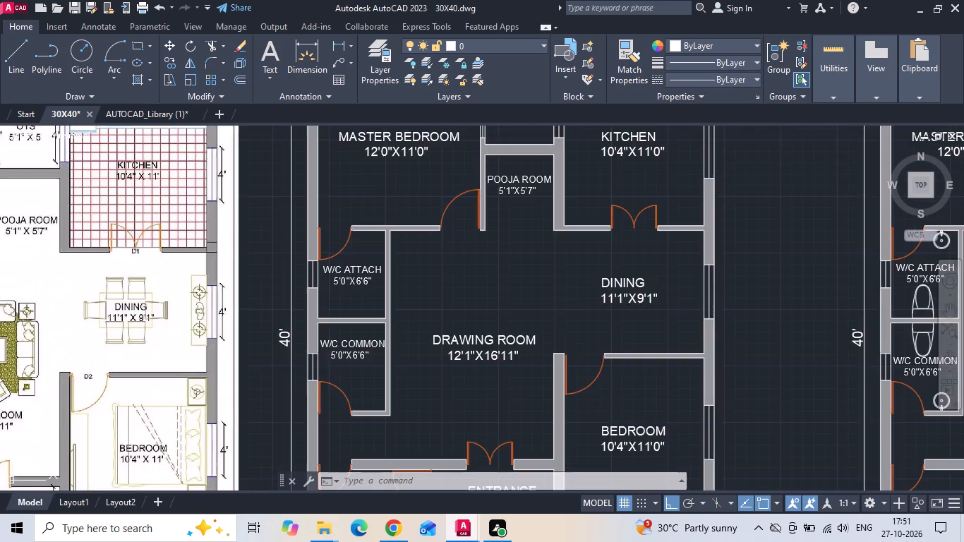
scroll(185, 281, up, 2)
scroll(179, 307, down, 1)
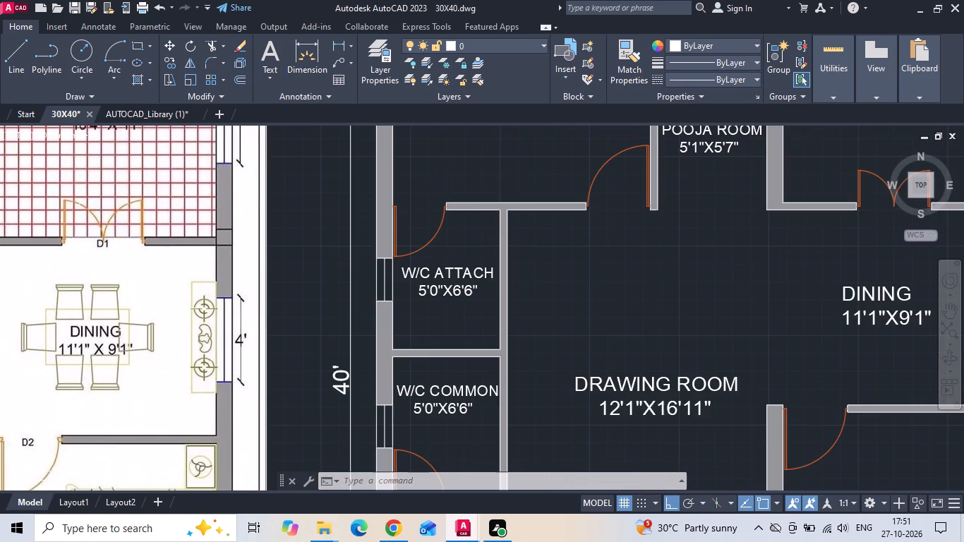
Look through the table, sofa and bedroom furniture sections of the AUTOCAD_Library (1) drawing for dining furniture blocks.
scroll(179, 308, down, 2)
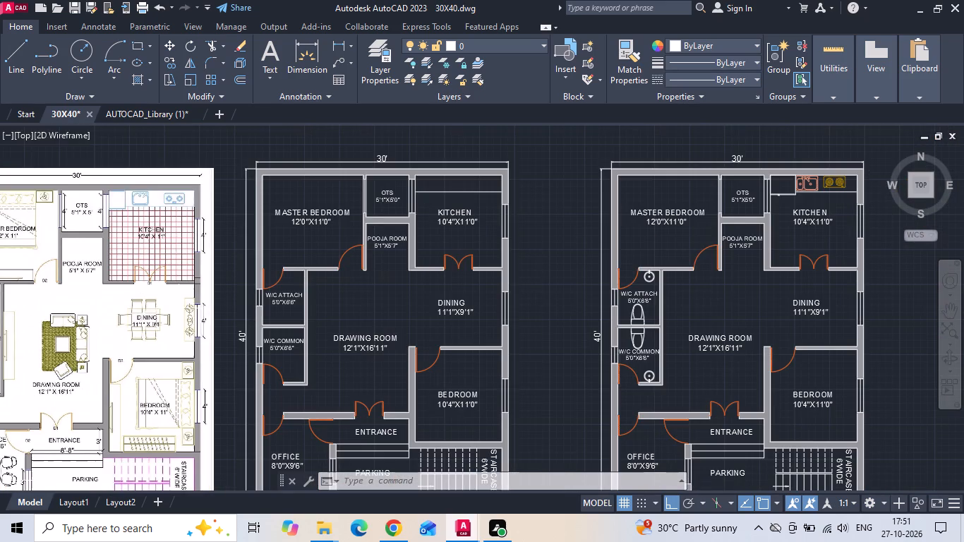
click(150, 113)
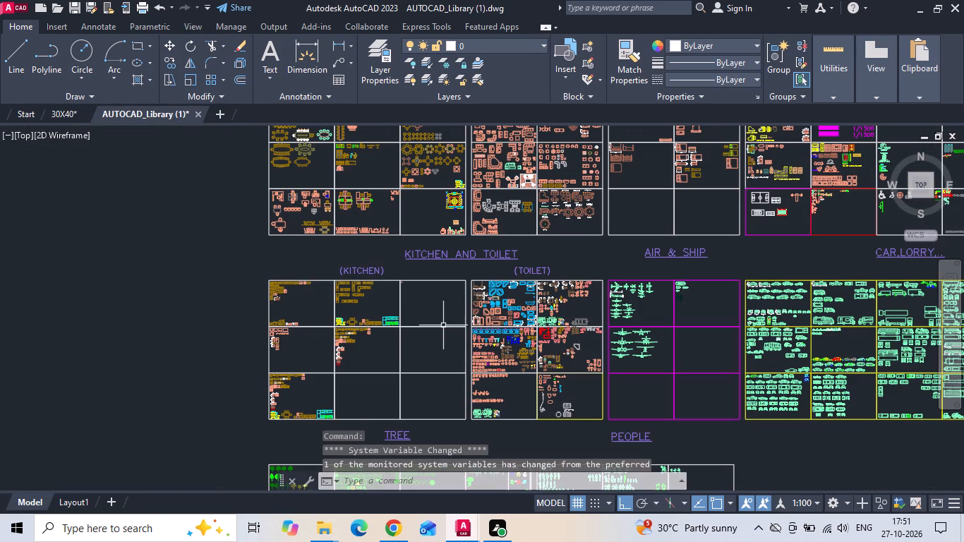
middle_drag(742, 301, 577, 466)
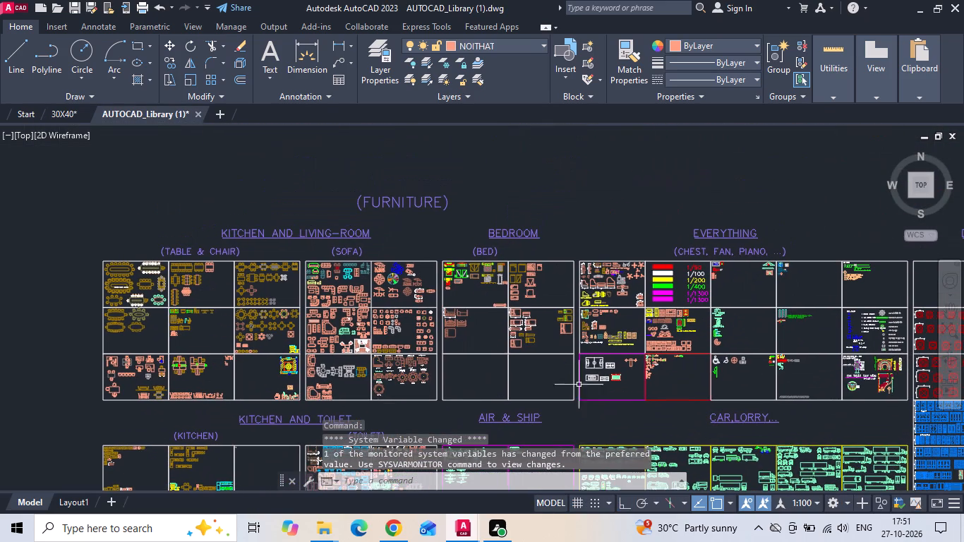
scroll(462, 293, up, 2)
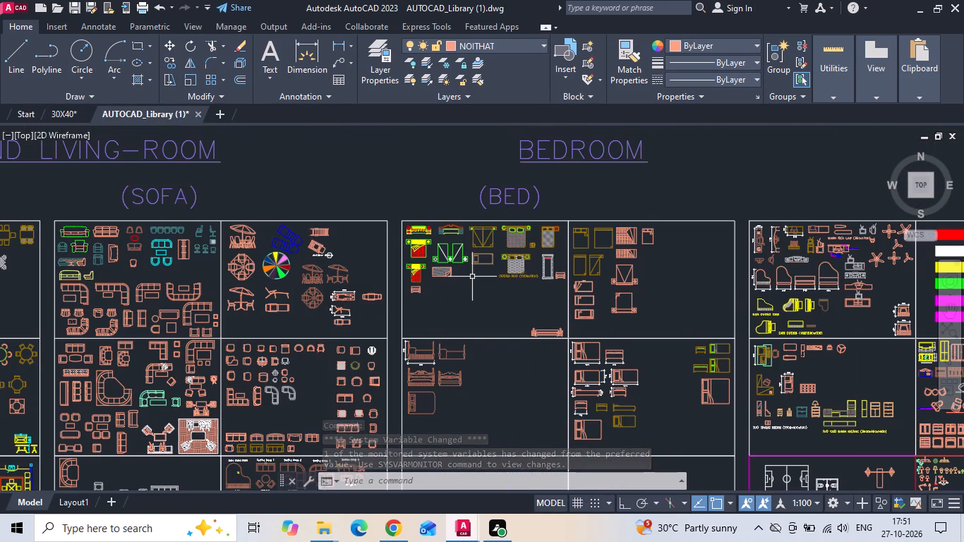
middle_drag(83, 345, 251, 284)
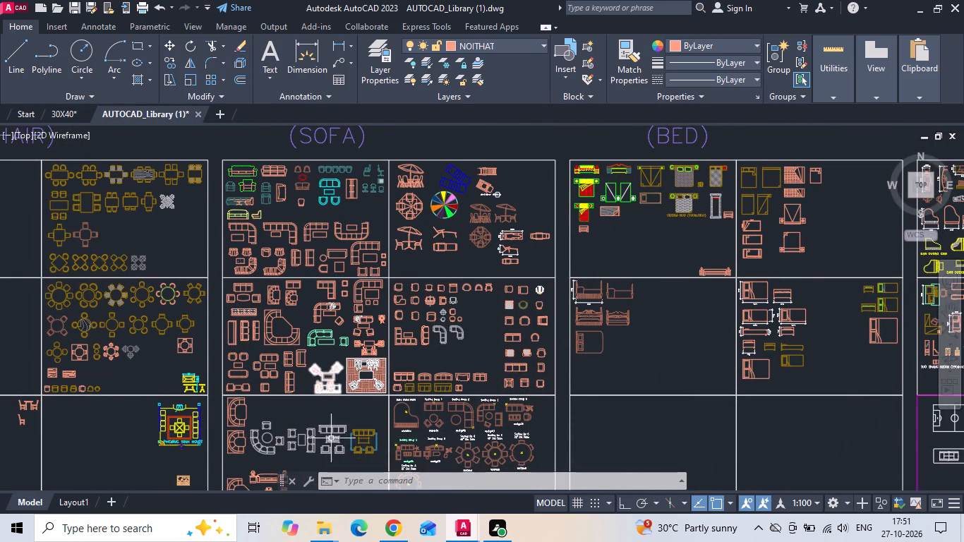
scroll(330, 440, up, 1)
middle_drag(328, 440, 345, 336)
scroll(382, 356, up, 1)
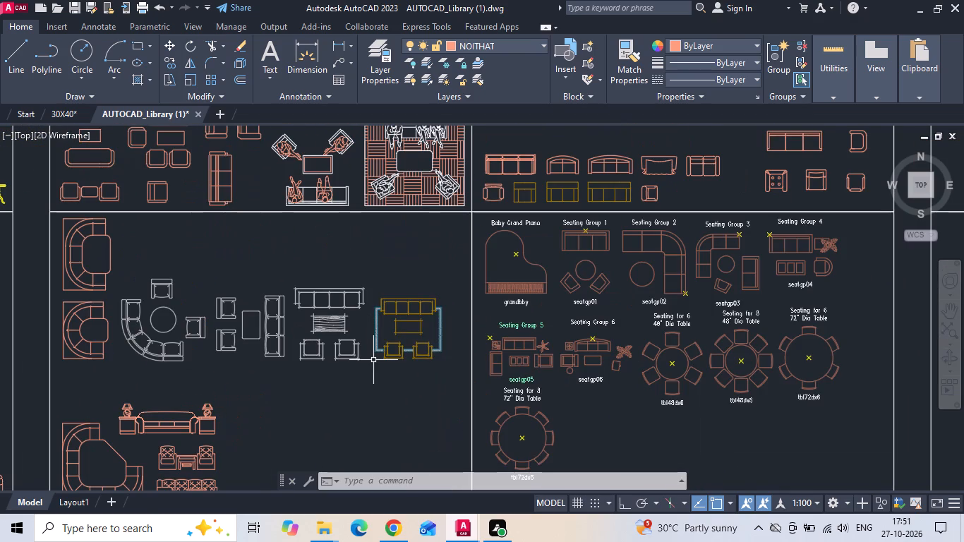
middle_drag(380, 321, 401, 212)
middle_drag(396, 246, 396, 255)
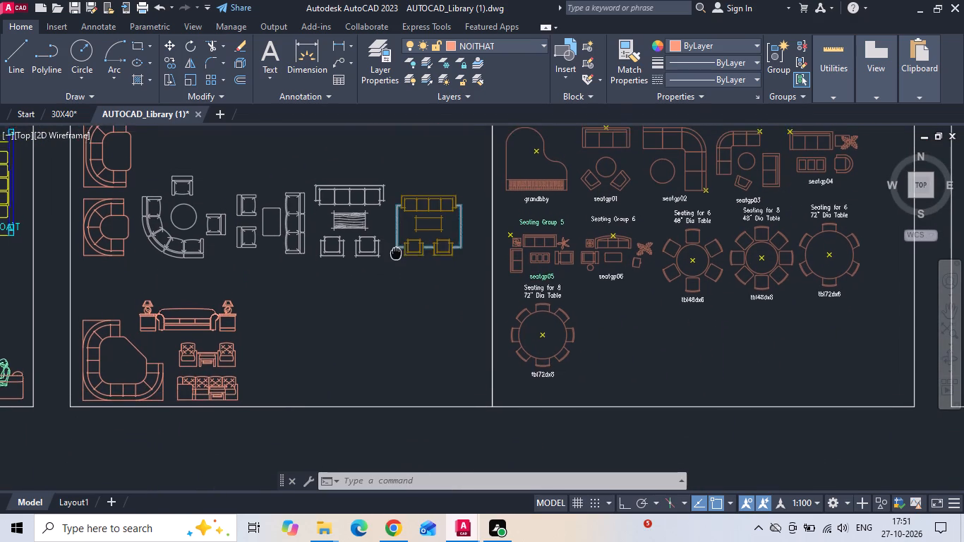
middle_drag(396, 255, 384, 367)
middle_drag(391, 261, 391, 395)
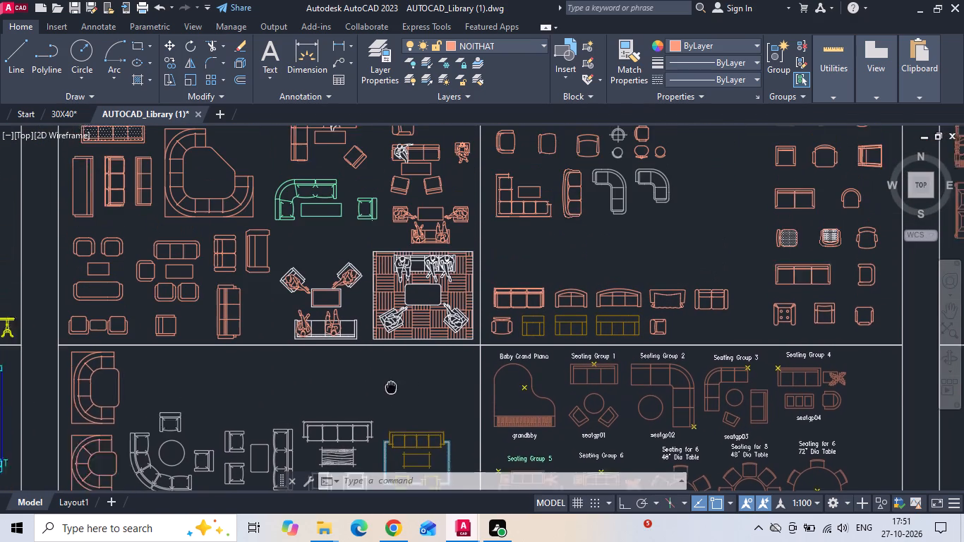
middle_drag(391, 395, 391, 417)
middle_drag(478, 266, 484, 416)
scroll(469, 400, down, 1)
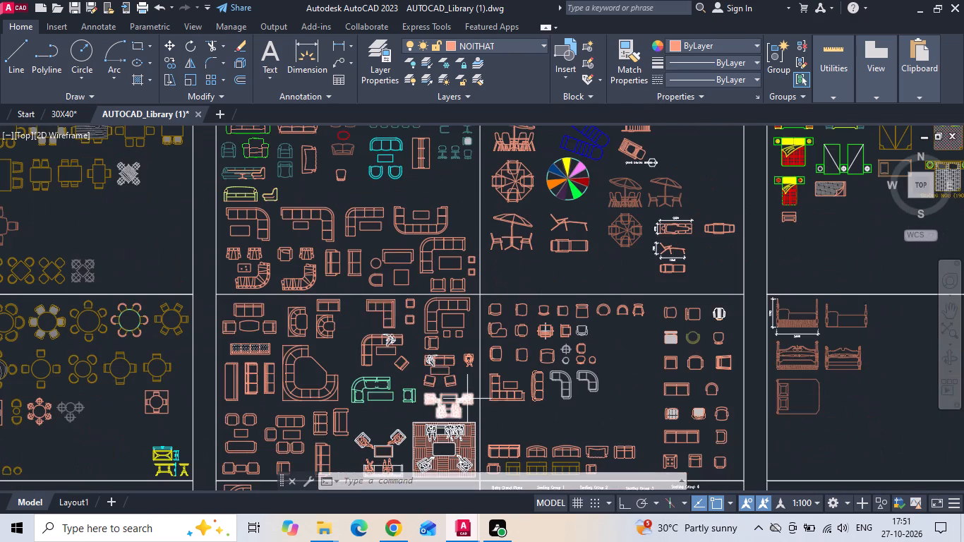
middle_drag(382, 257, 294, 315)
scroll(277, 294, down, 2)
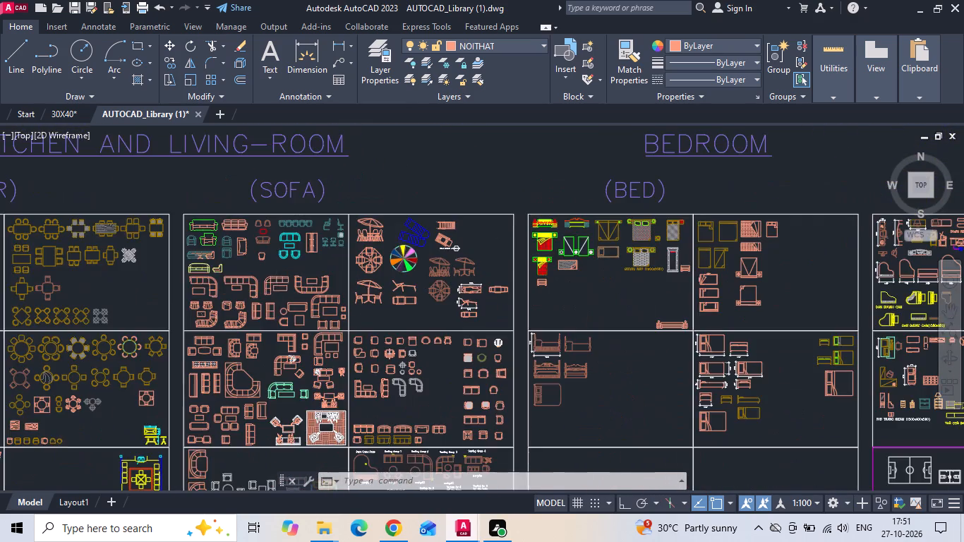
scroll(694, 272, up, 1)
middle_drag(646, 271, 357, 258)
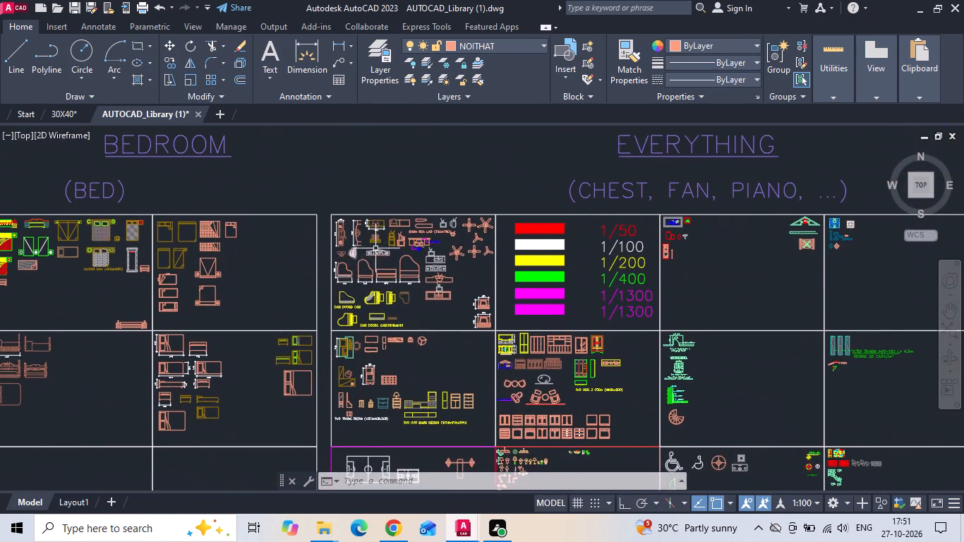
Look over the remaining AUTOCAD_Library (1) block sections, including vehicles, trees, people and symbols.
scroll(411, 246, down, 2)
middle_drag(627, 380, 624, 277)
scroll(528, 358, up, 2)
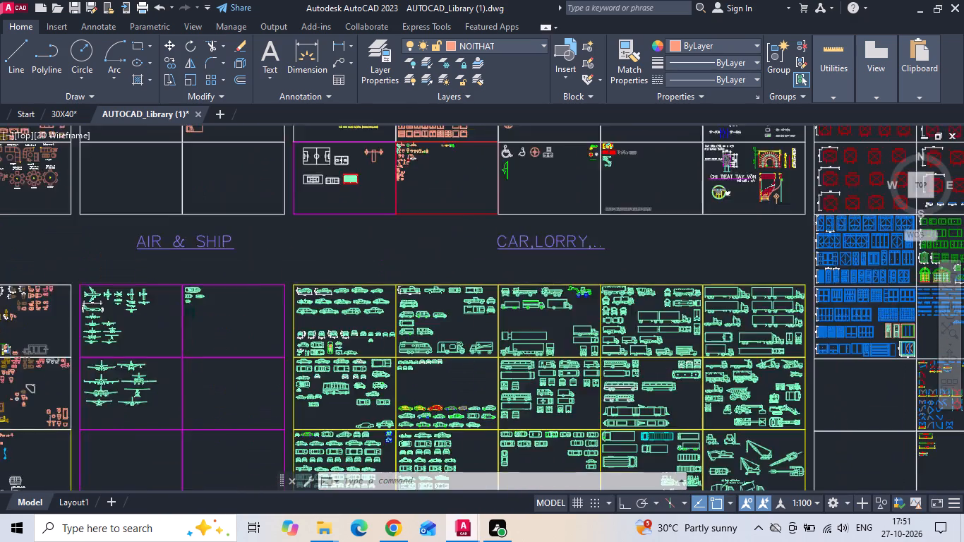
scroll(527, 358, up, 1)
scroll(623, 277, down, 3)
scroll(266, 315, up, 3)
middle_drag(164, 336, 503, 222)
scroll(511, 215, down, 2)
middle_drag(473, 352, 481, 268)
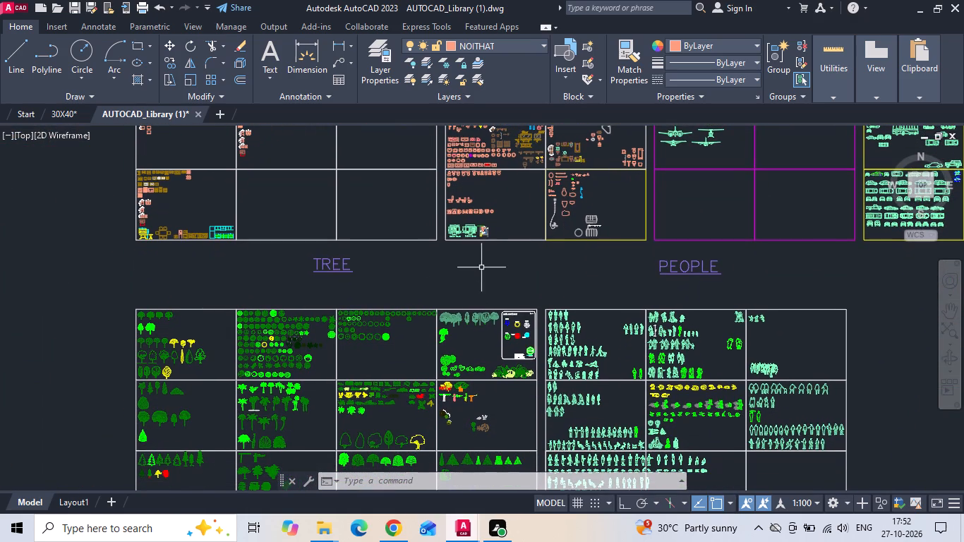
middle_drag(560, 402, 558, 239)
scroll(468, 357, down, 1)
scroll(289, 347, up, 2)
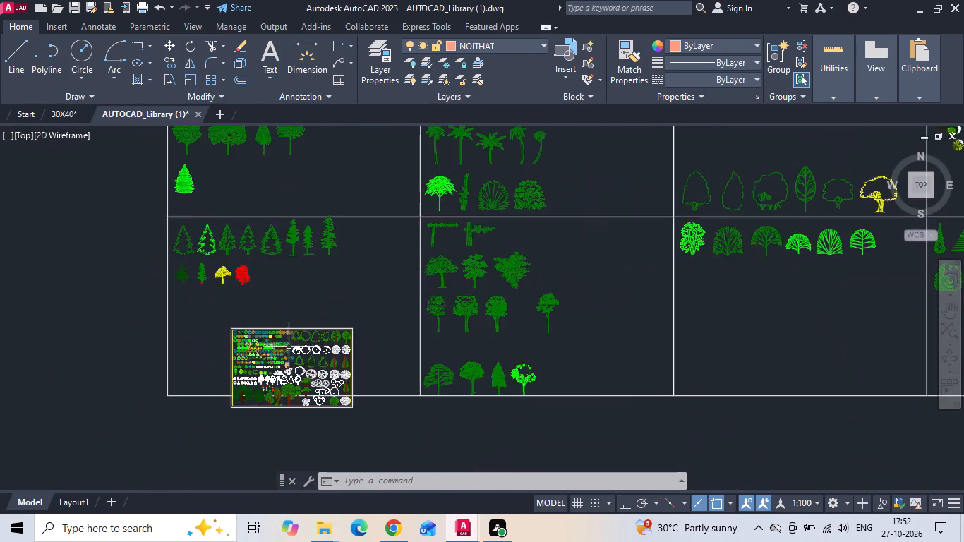
scroll(289, 347, up, 4)
scroll(331, 361, down, 3)
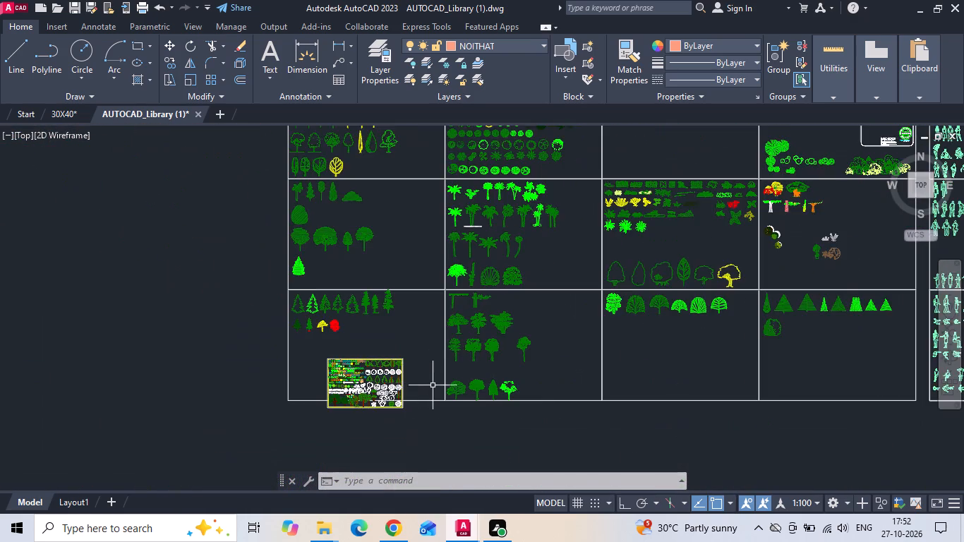
scroll(440, 404, down, 2)
scroll(369, 328, down, 3)
scroll(377, 337, up, 1)
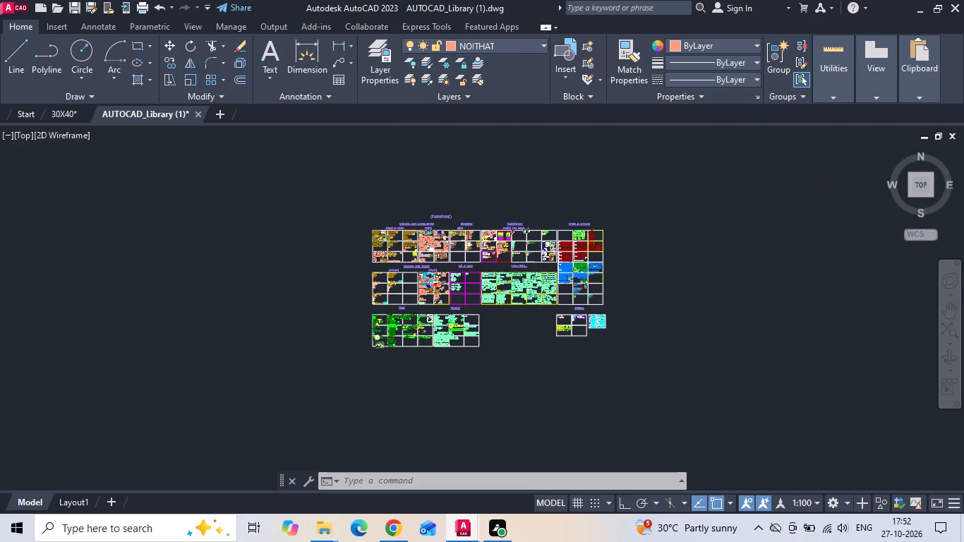
scroll(377, 337, up, 1)
middle_drag(893, 279, 639, 281)
scroll(638, 282, up, 3)
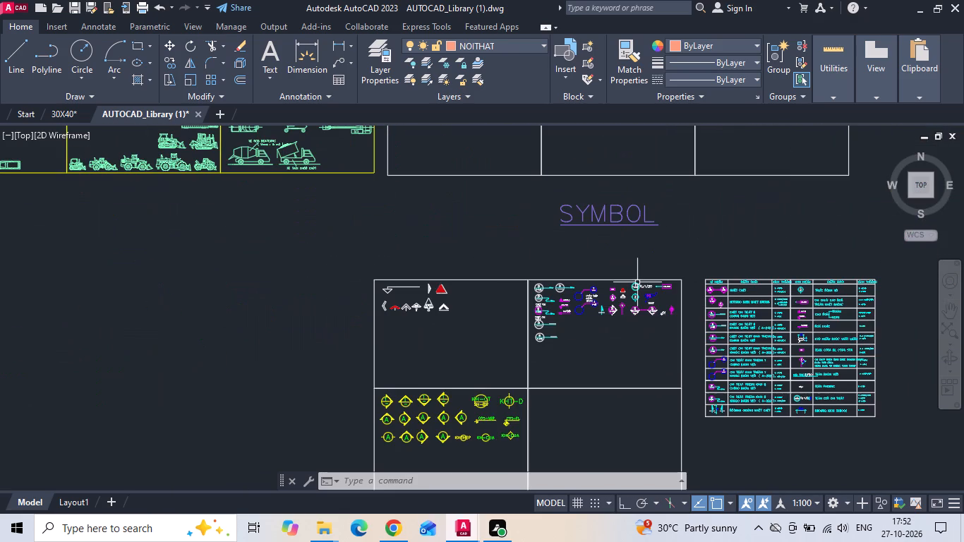
scroll(689, 321, down, 3)
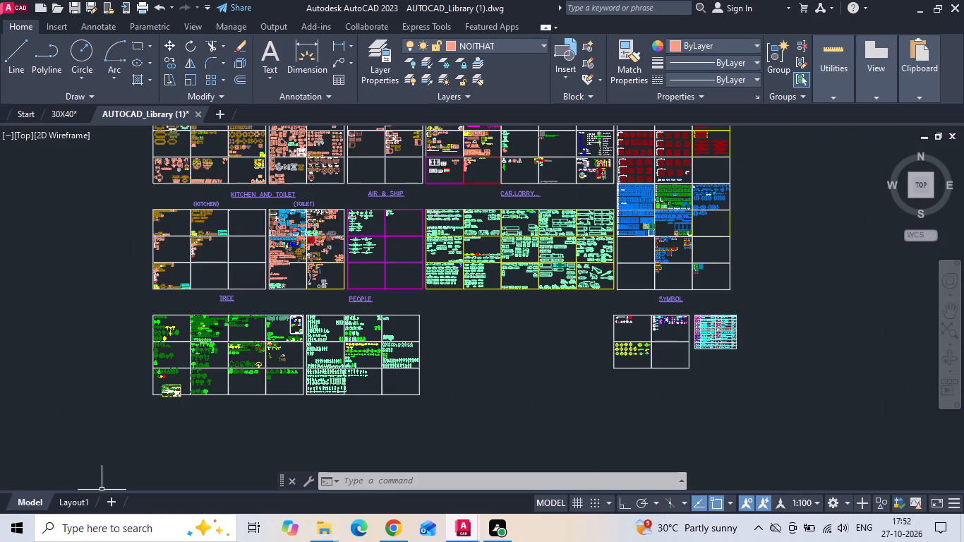
Search the computer for "FUR" and open the furniture blocks Unlimited (1) drawing, continuing despite its foreign DWG origin.
click(102, 541)
text(FUR)
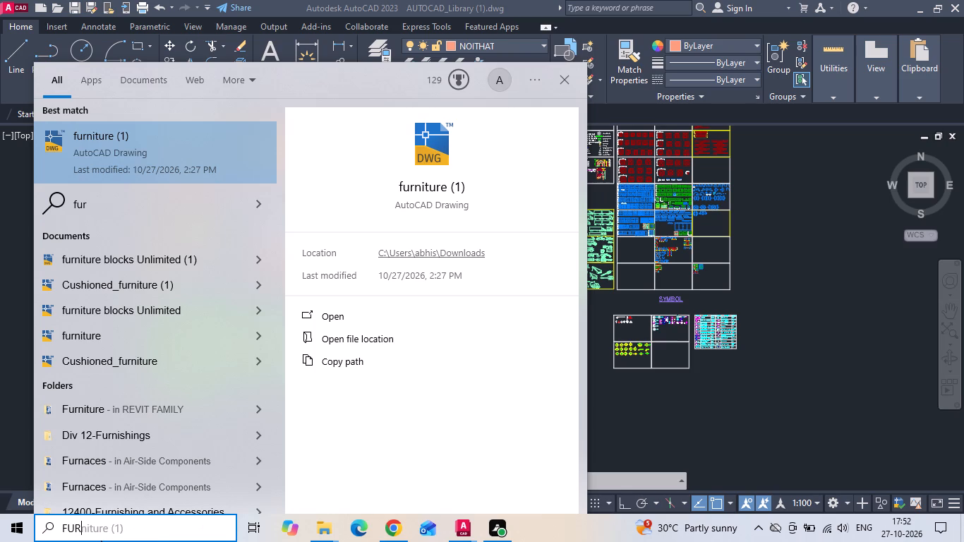
double_click(109, 271)
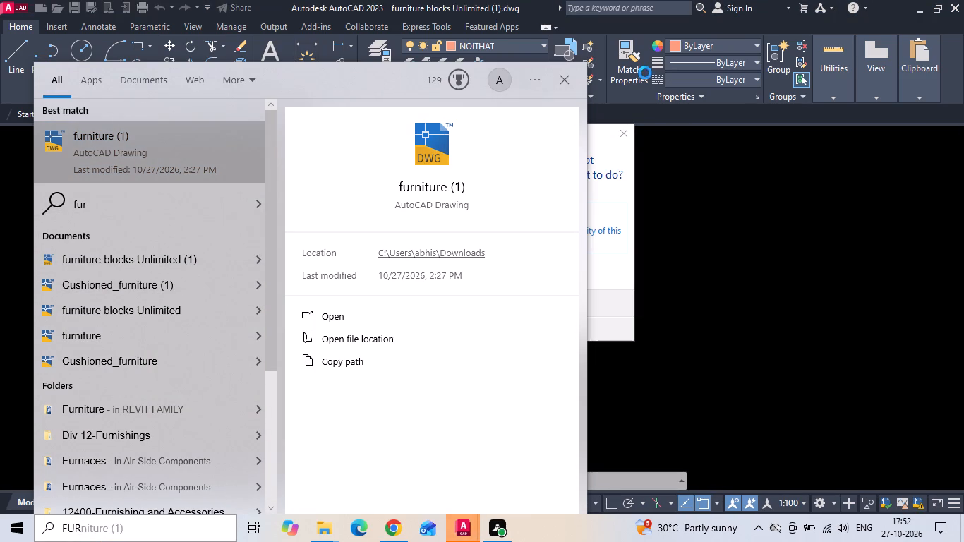
click(571, 84)
click(490, 228)
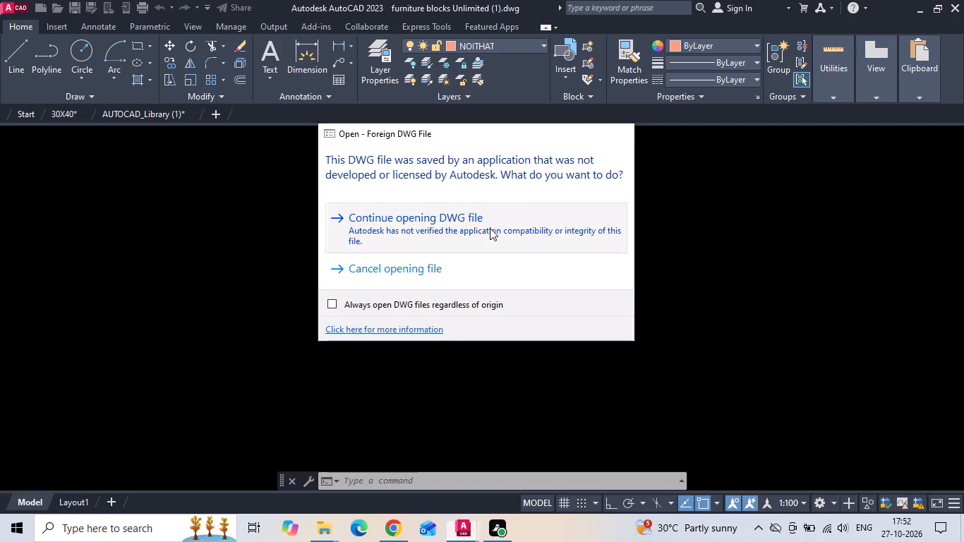
click(482, 242)
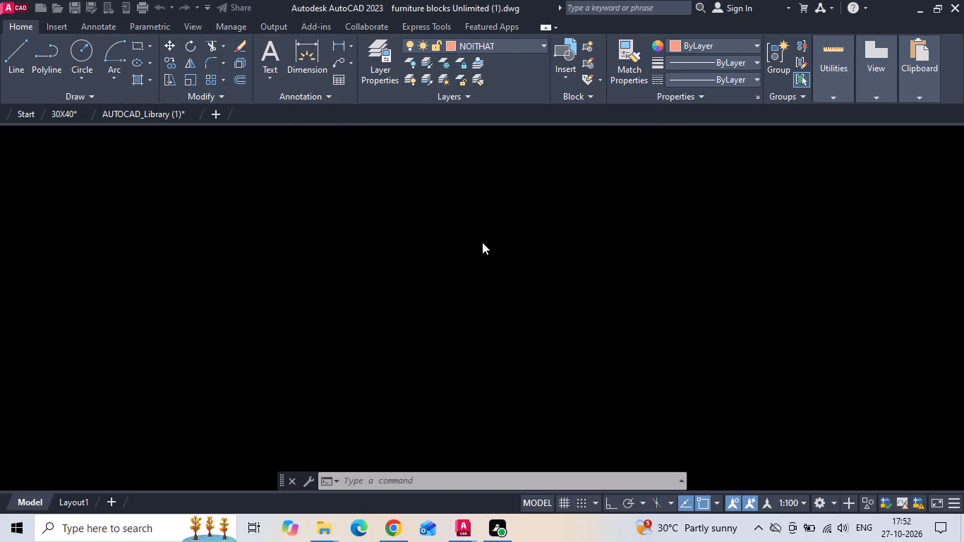
click(563, 225)
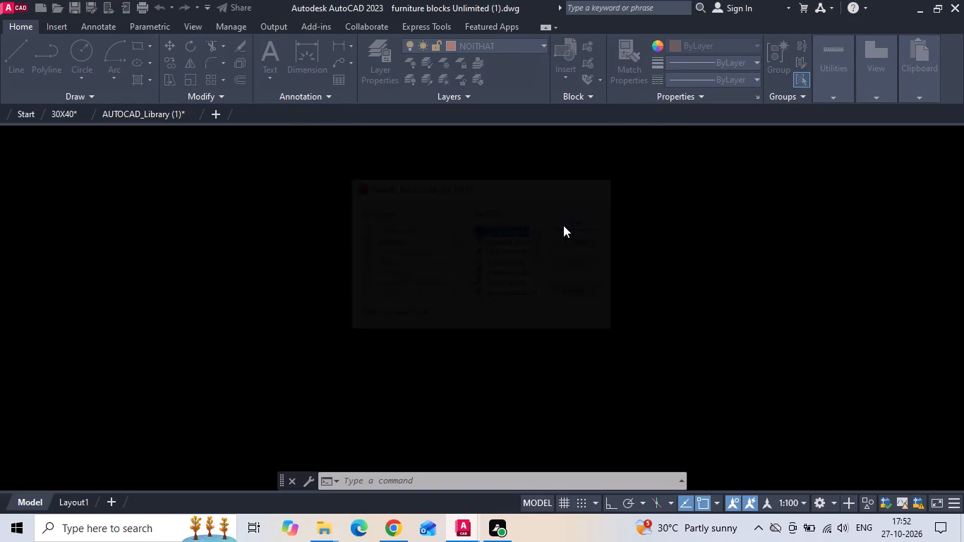
click(565, 227)
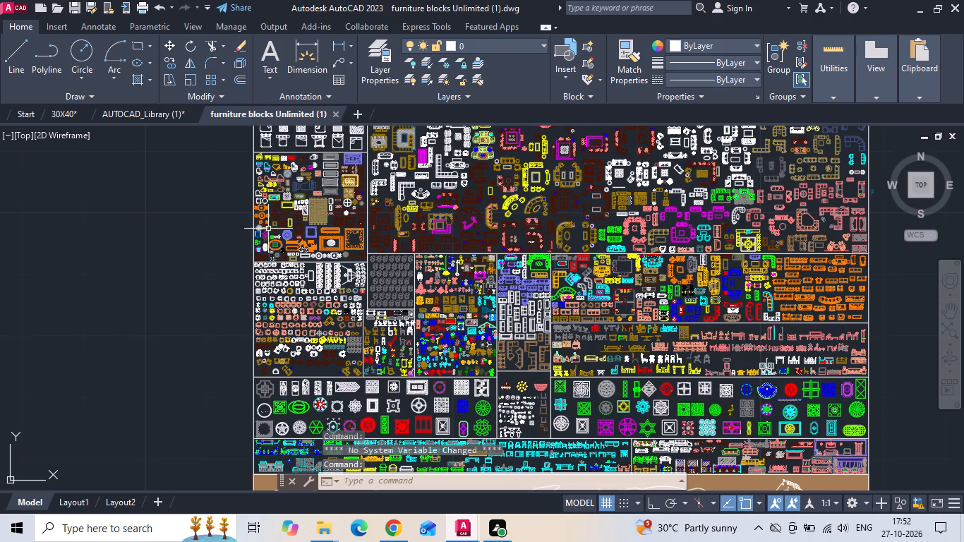
Examine the bed, seating and dining table blocks in the furniture blocks Unlimited (1) drawing.
middle_drag(404, 212, 430, 394)
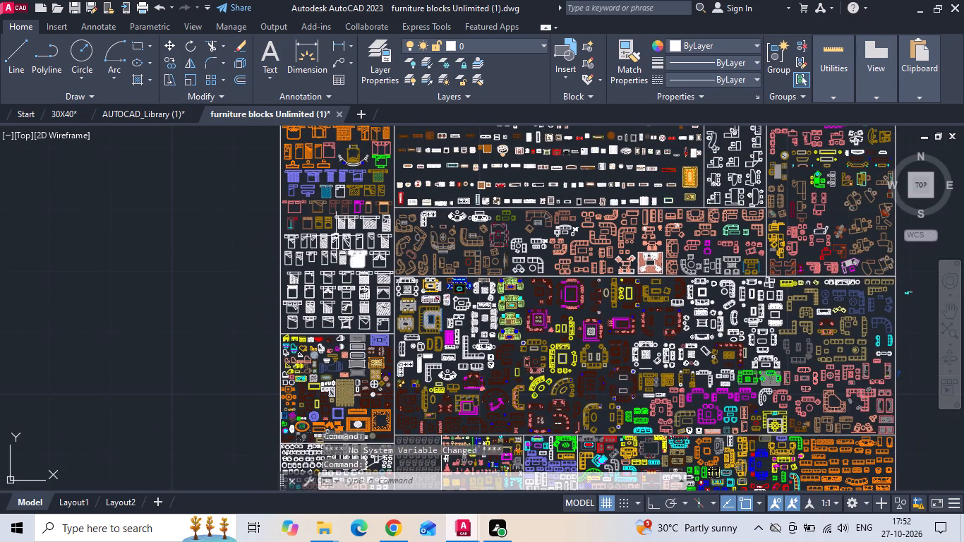
scroll(312, 203, up, 3)
middle_drag(312, 205, 401, 443)
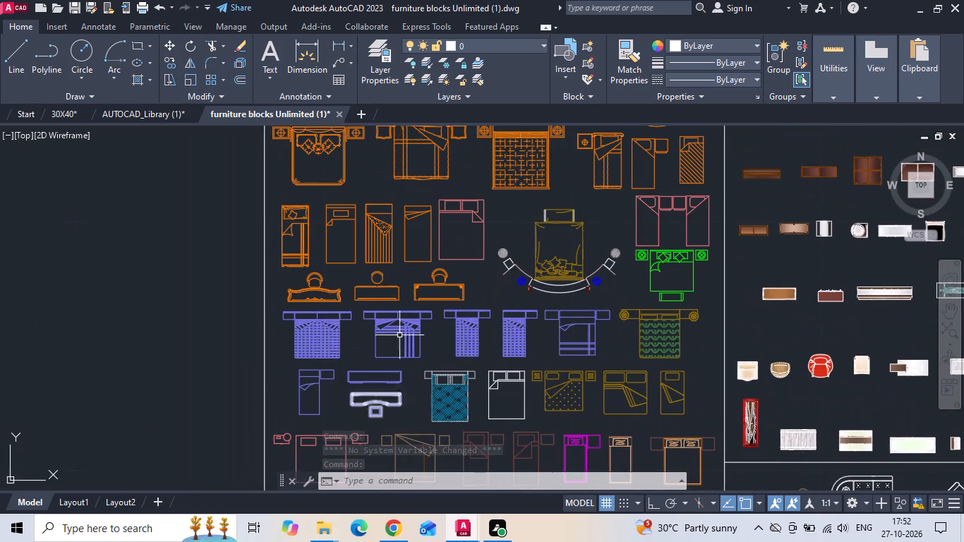
middle_drag(411, 246, 402, 399)
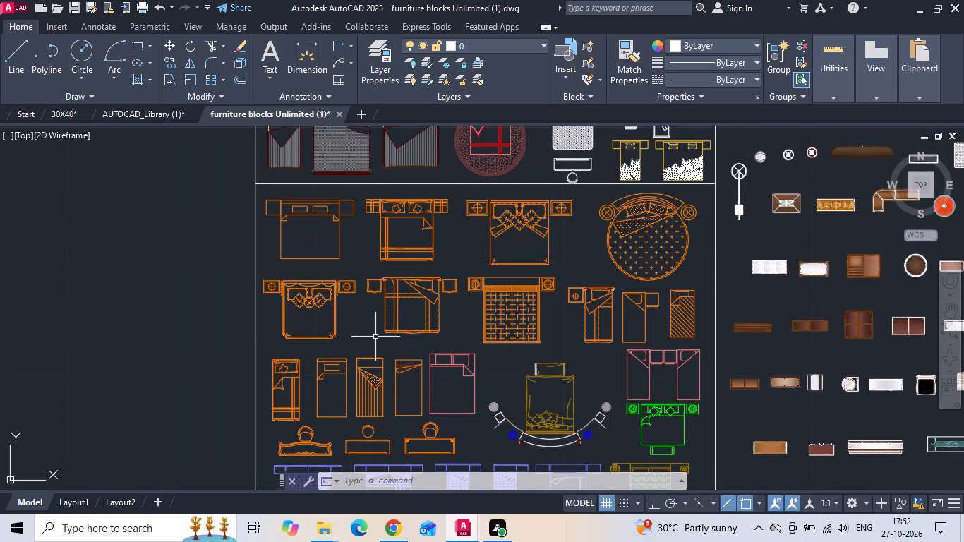
middle_drag(462, 267, 439, 436)
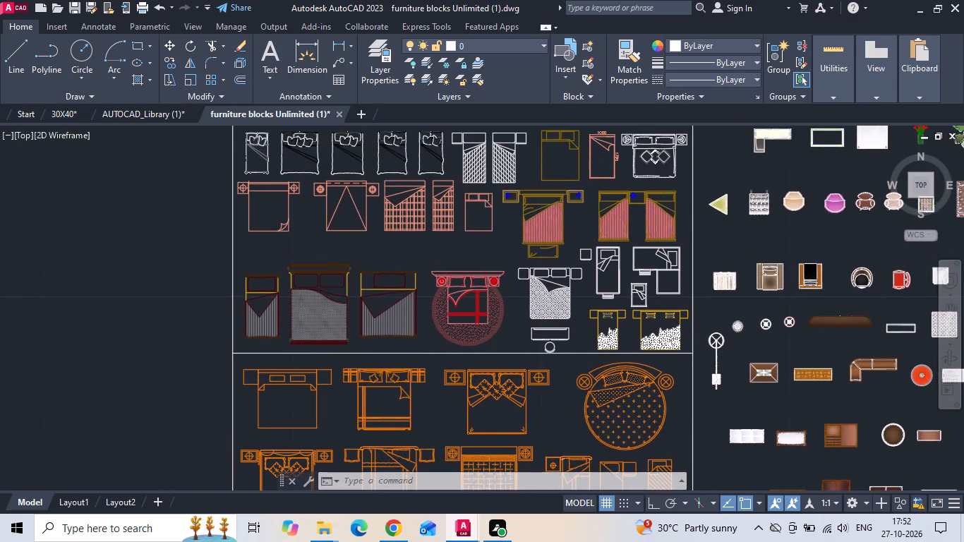
middle_drag(421, 229, 421, 418)
middle_drag(462, 233, 458, 440)
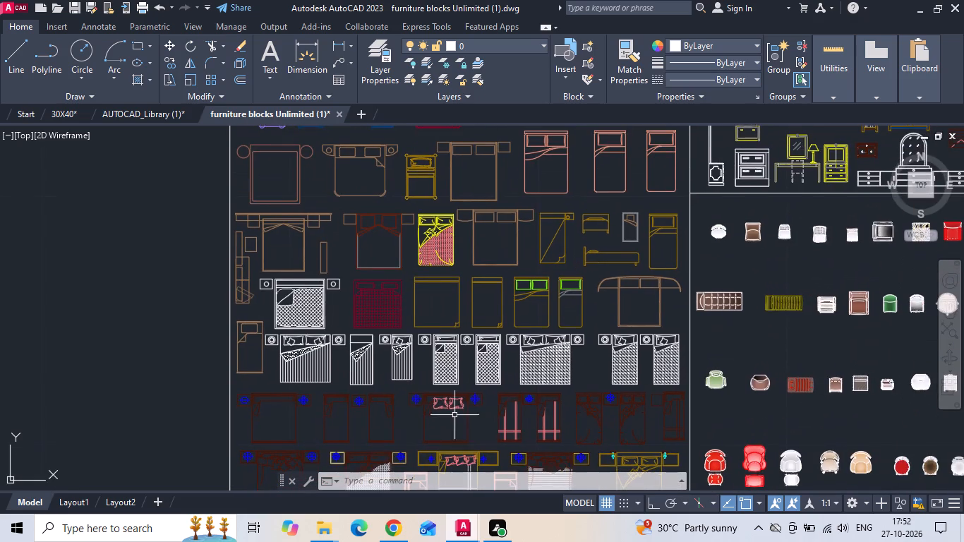
scroll(438, 296, down, 1)
middle_drag(422, 189, 424, 347)
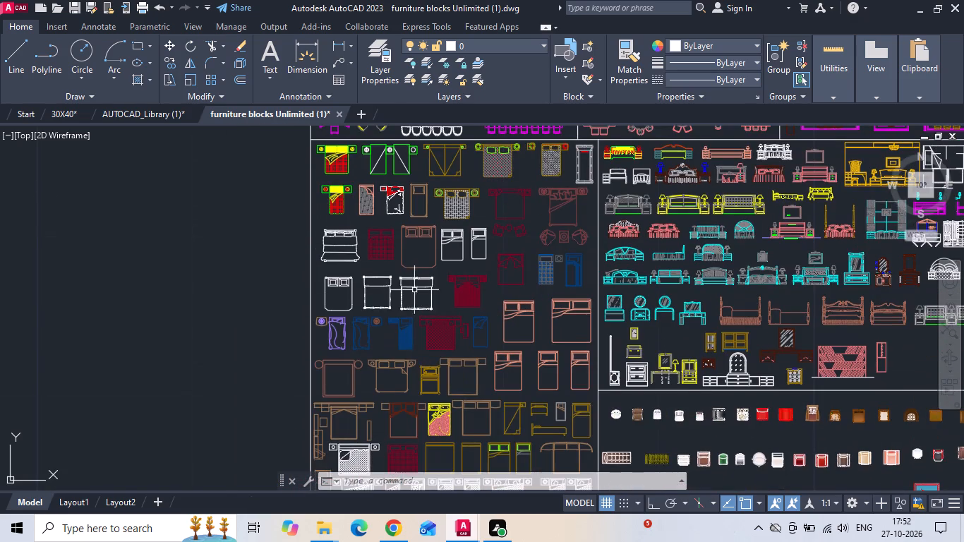
scroll(412, 222, up, 2)
scroll(421, 263, down, 3)
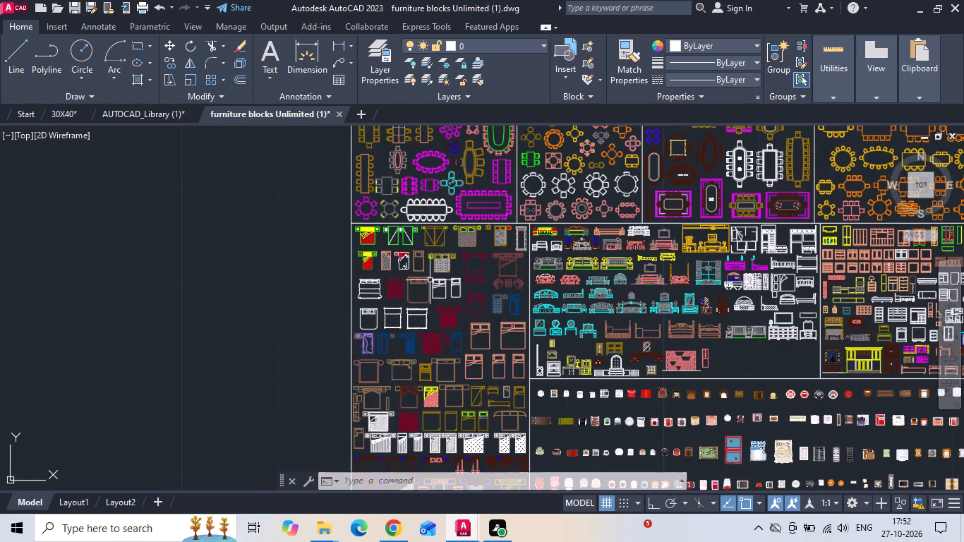
scroll(466, 229, up, 3)
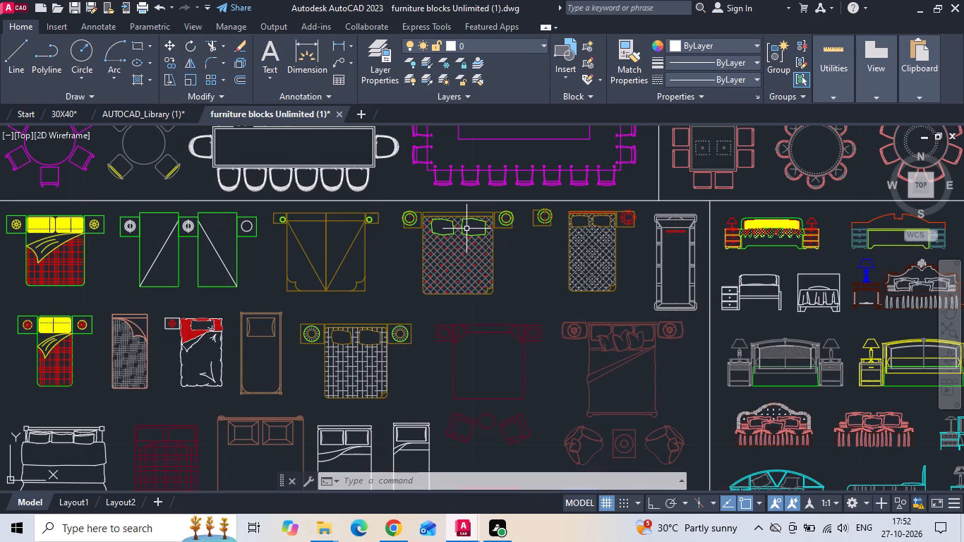
scroll(538, 261, down, 2)
middle_drag(445, 205, 344, 212)
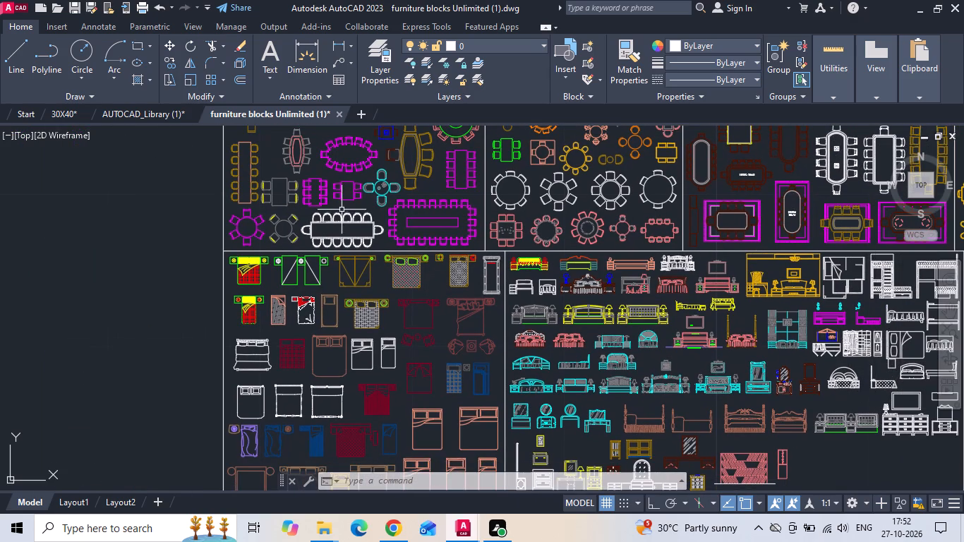
Return to the 30X40 drawing and check the dining table and chair arrangement in the reference image.
click(63, 116)
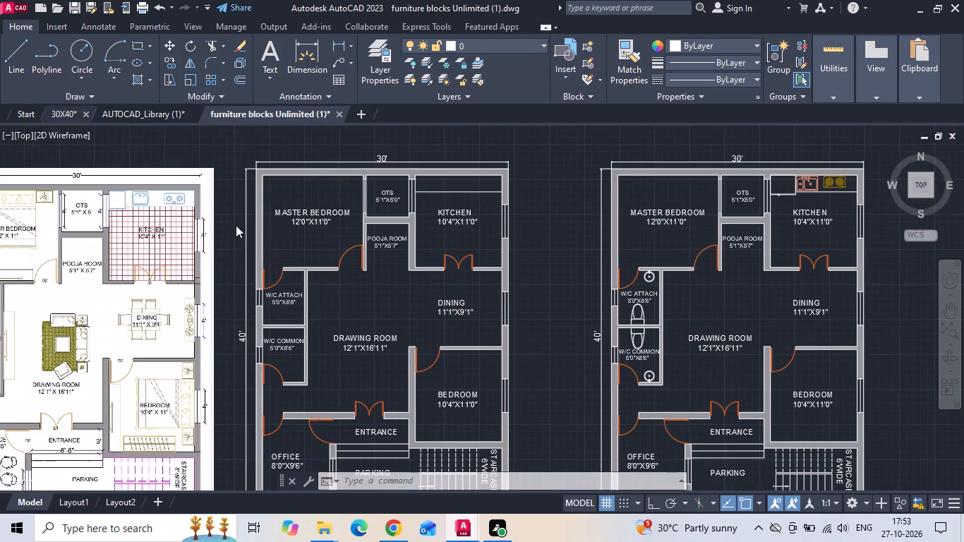
scroll(19, 379, up, 2)
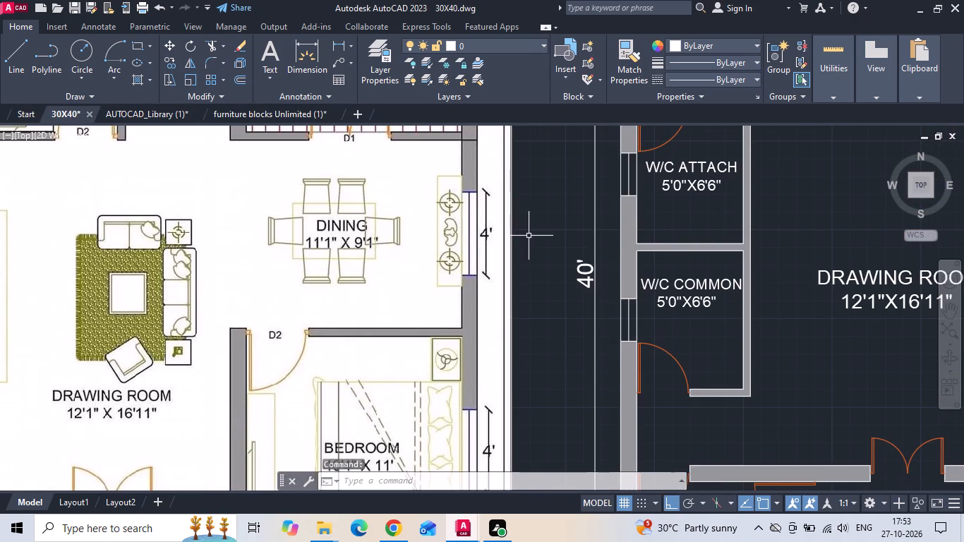
Return to the furniture blocks Unlimited (1) drawing and examine the dining table blocks in the first two sections below the Furniture banner.
click(238, 110)
scroll(574, 245, down, 1)
middle_drag(567, 179, 476, 419)
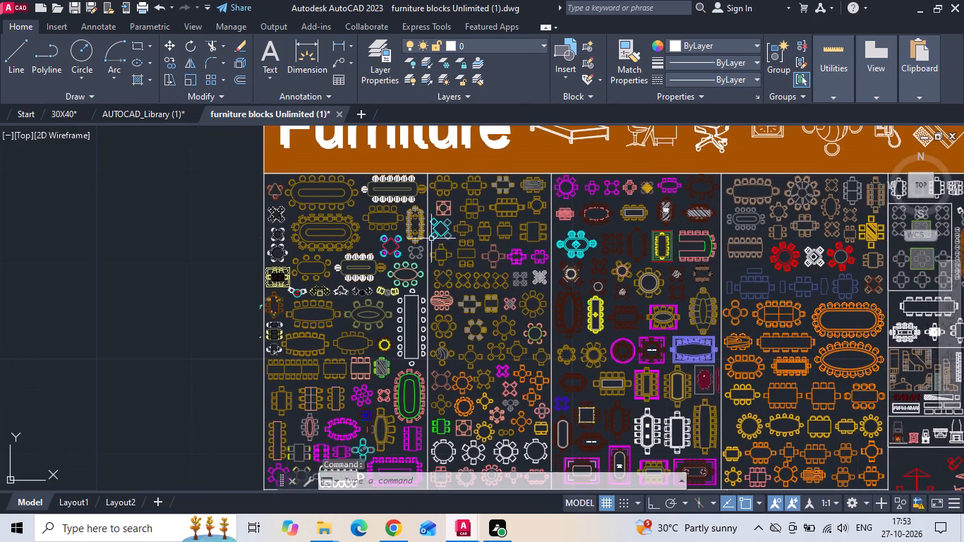
scroll(502, 191, up, 3)
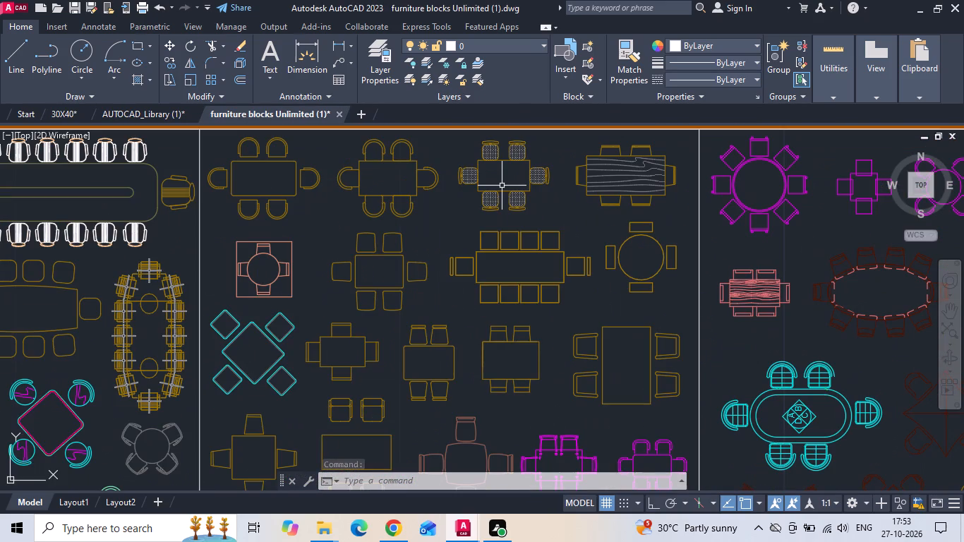
middle_drag(501, 318, 583, 301)
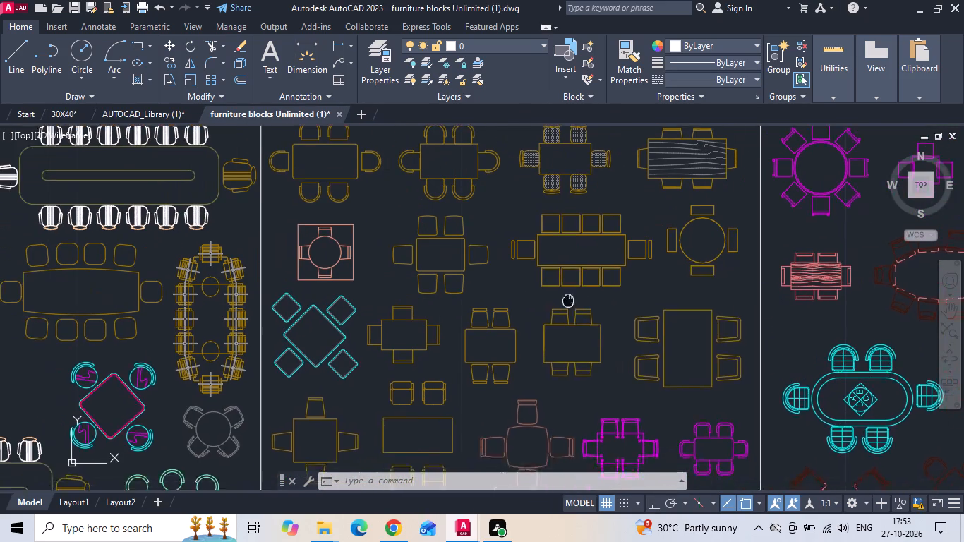
middle_drag(583, 301, 656, 298)
scroll(582, 258, down, 1)
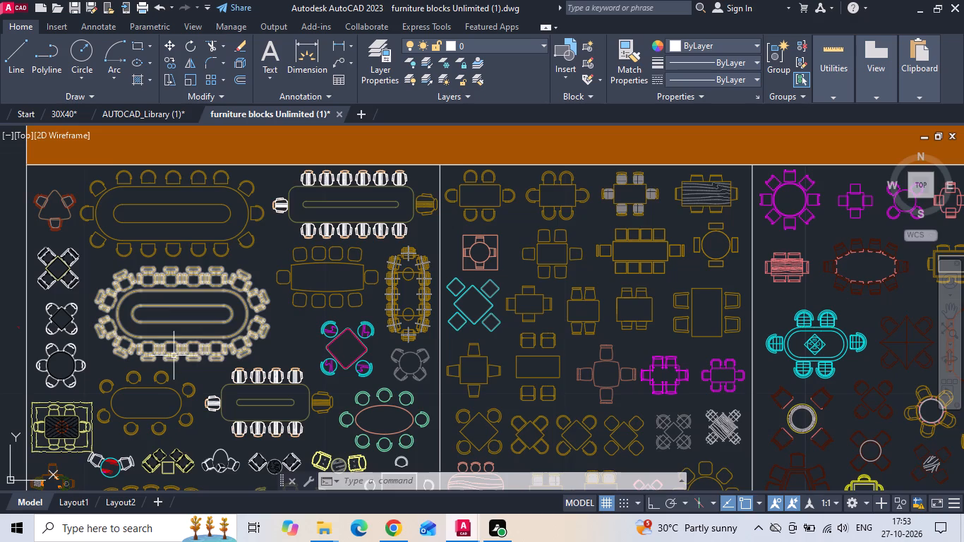
middle_drag(169, 351, 225, 212)
middle_drag(218, 351, 234, 238)
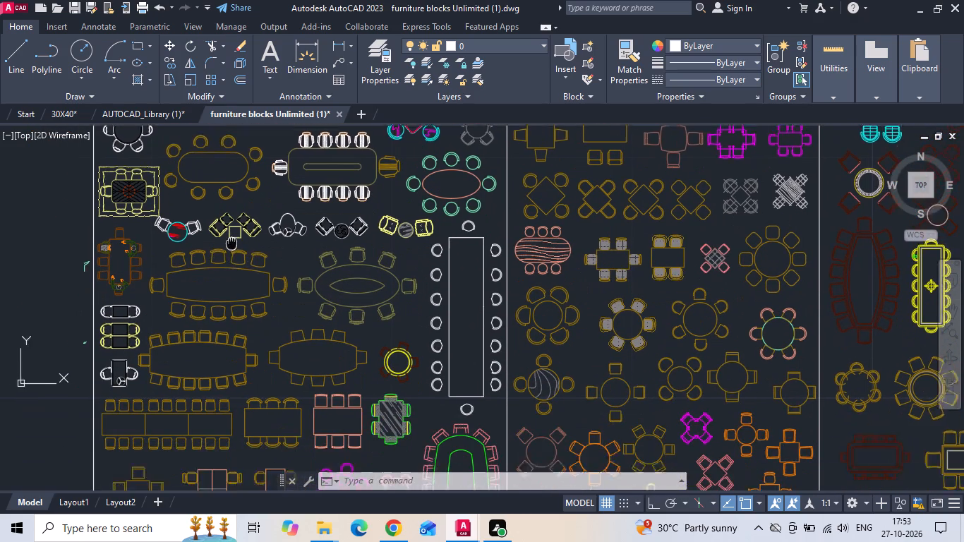
middle_drag(234, 238, 237, 229)
middle_drag(212, 366, 224, 229)
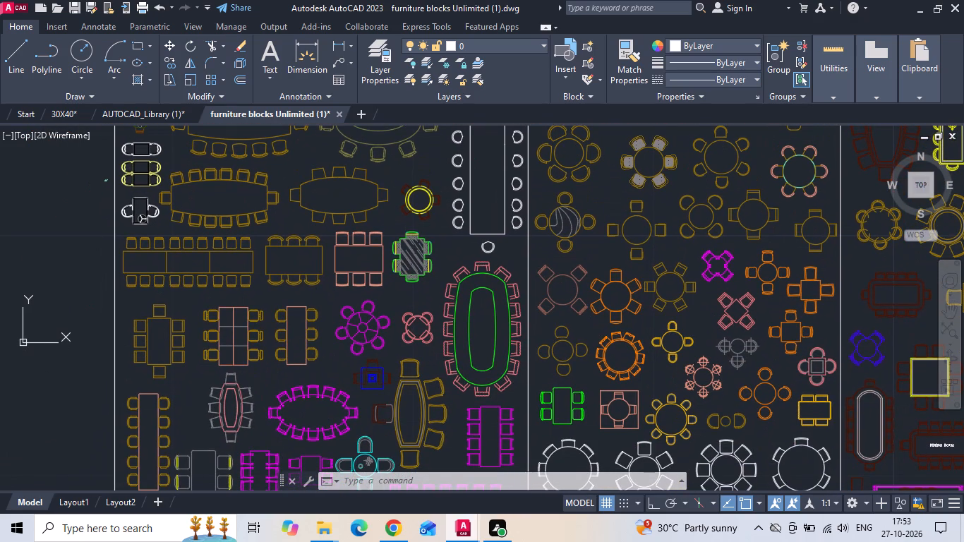
middle_drag(231, 371, 228, 222)
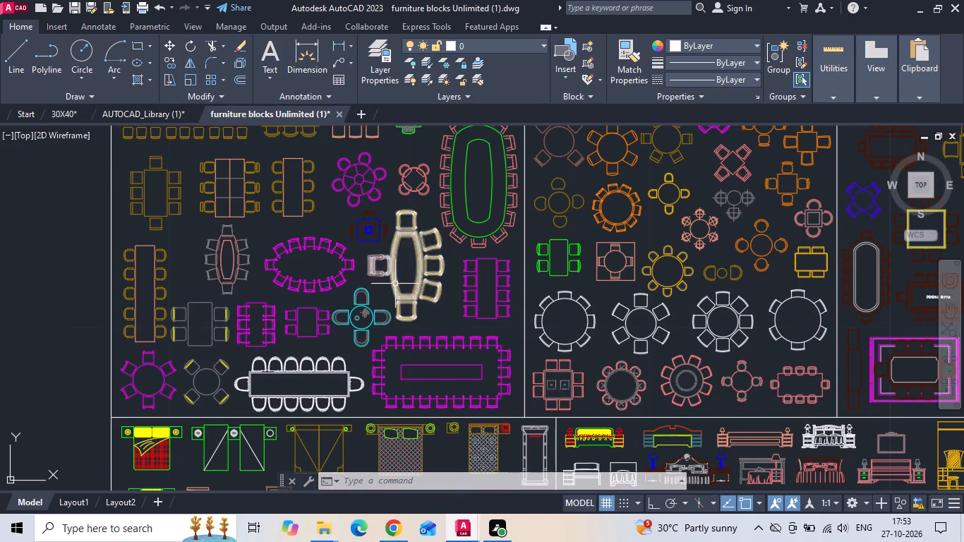
middle_drag(663, 312, 459, 471)
middle_drag(410, 211, 411, 337)
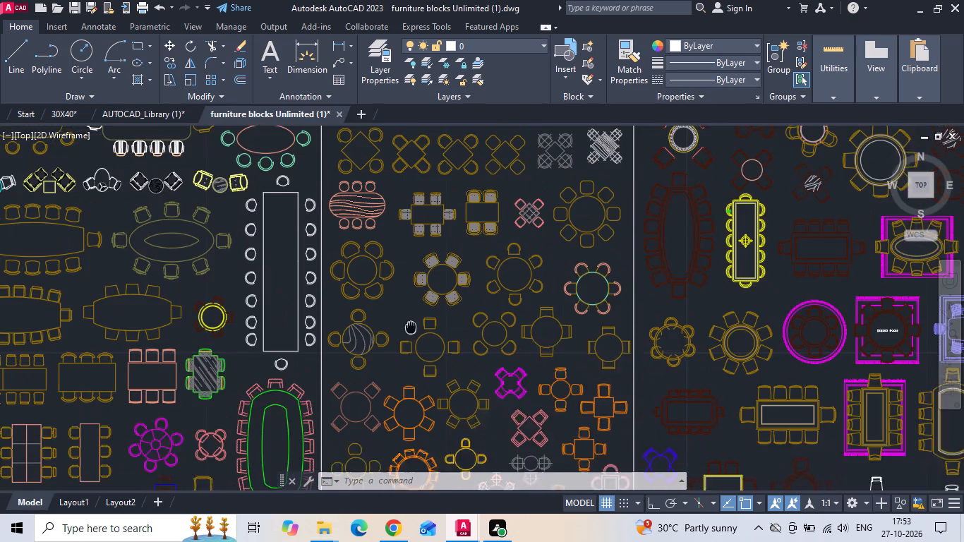
middle_drag(411, 337, 411, 337)
middle_drag(444, 246, 428, 411)
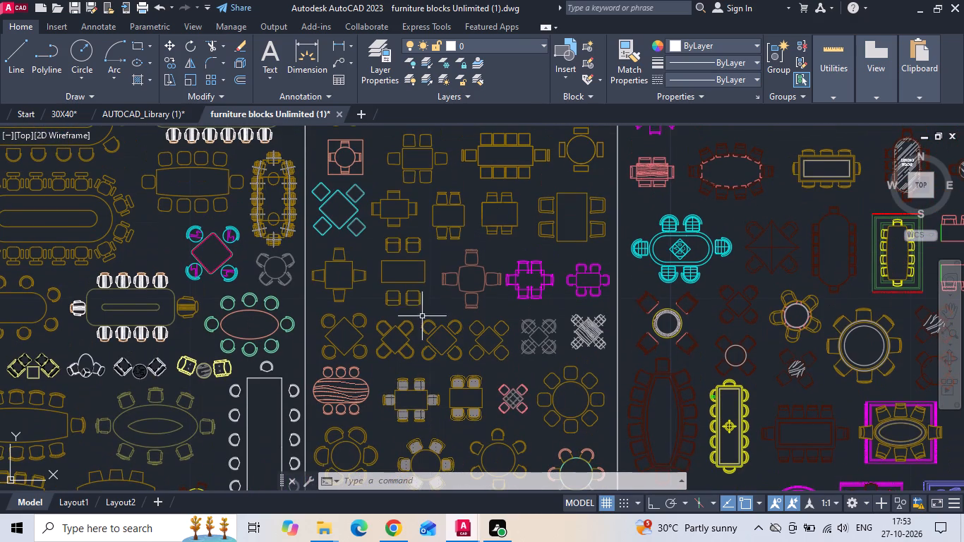
middle_drag(428, 261, 421, 299)
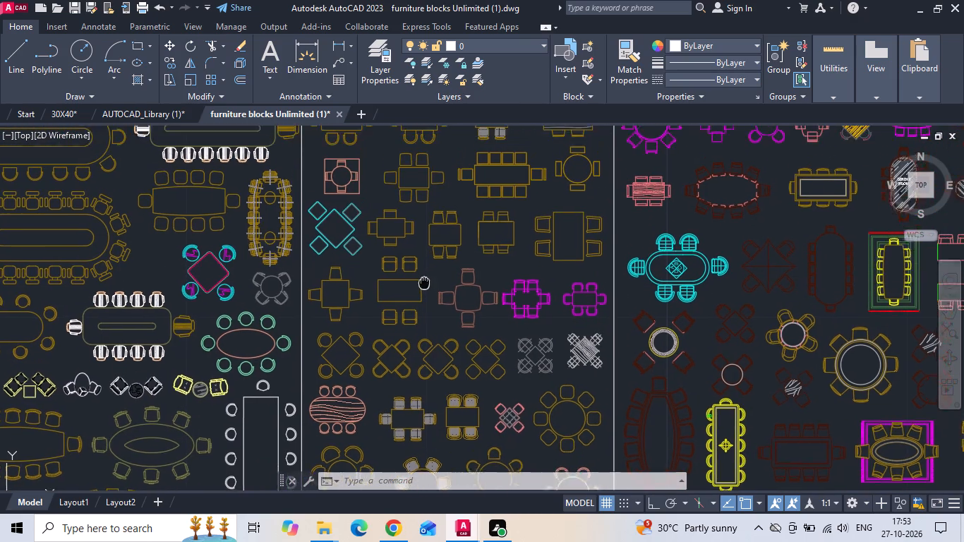
middle_drag(421, 299, 404, 386)
scroll(434, 356, up, 2)
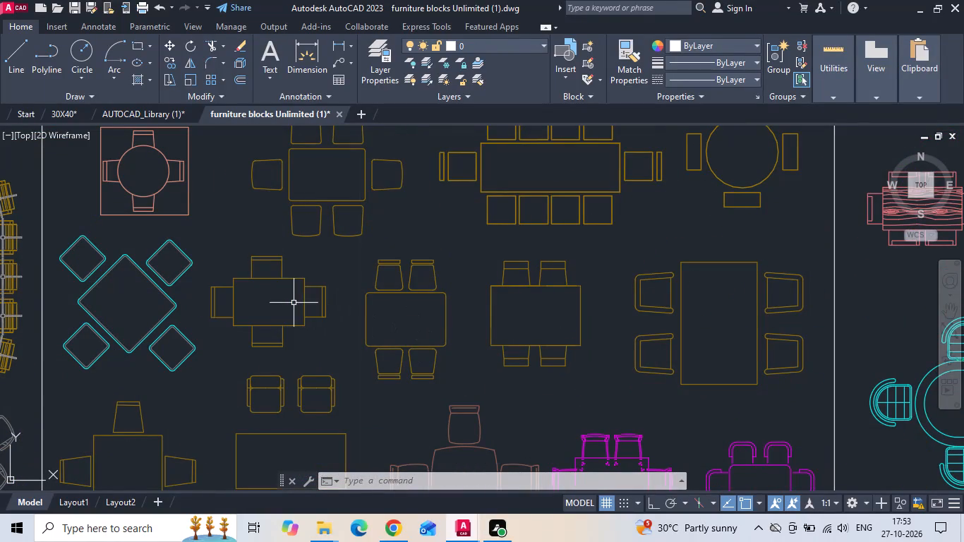
Examine the third section of dining table blocks, down to the sets drawn on magenta-bordered rugs.
scroll(259, 293, down, 2)
middle_drag(474, 323, 473, 324)
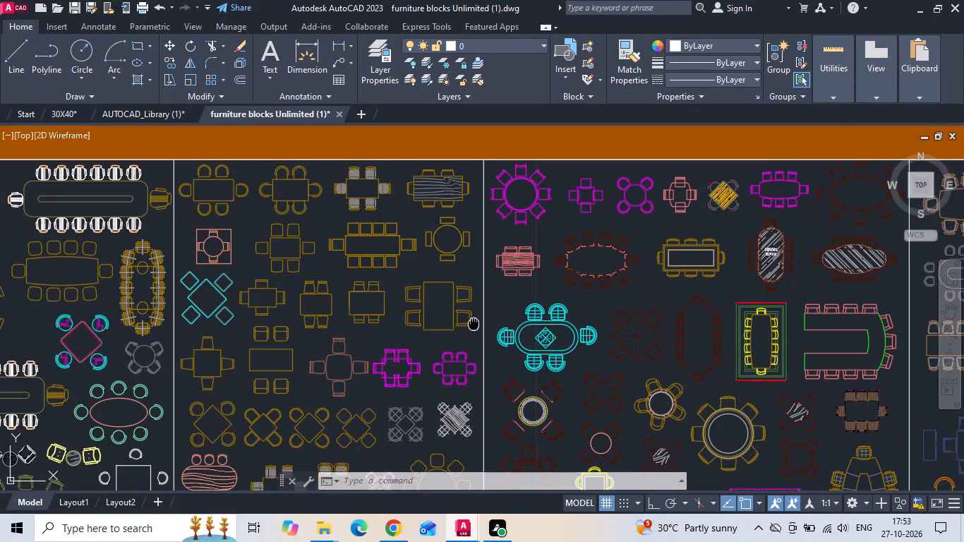
middle_drag(473, 324, 215, 280)
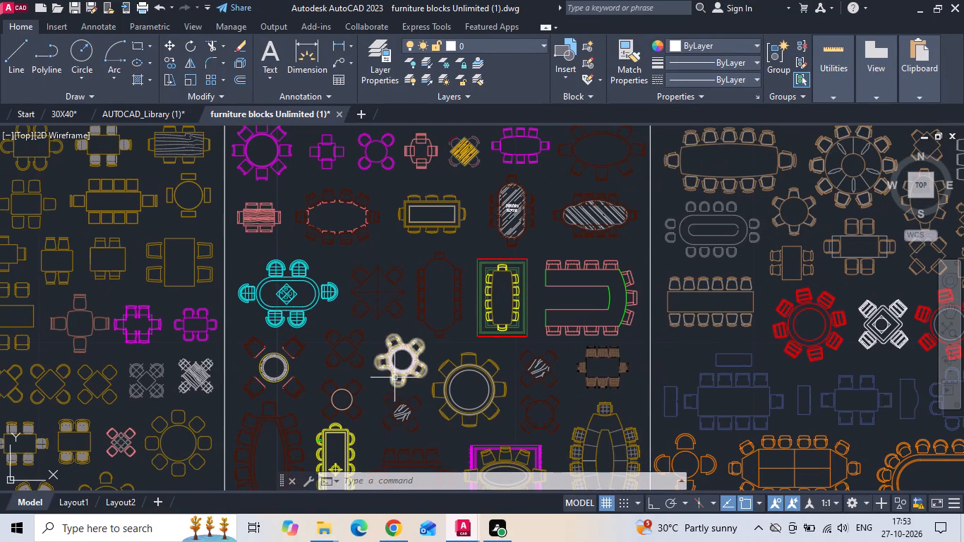
middle_drag(392, 380, 390, 283)
scroll(391, 275, down, 1)
middle_drag(407, 395, 402, 376)
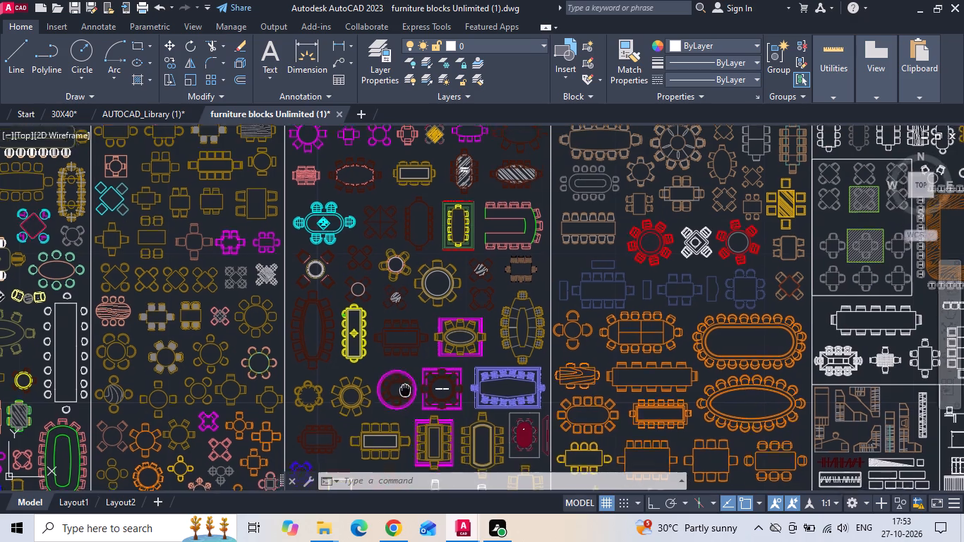
middle_drag(402, 376, 389, 263)
scroll(413, 338, up, 2)
scroll(426, 221, down, 1)
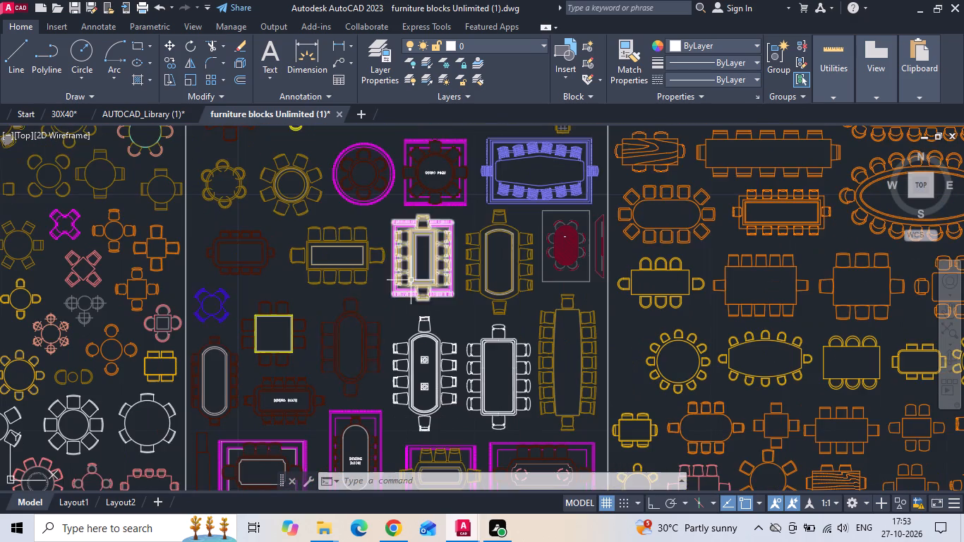
middle_drag(349, 365, 334, 248)
scroll(442, 380, up, 2)
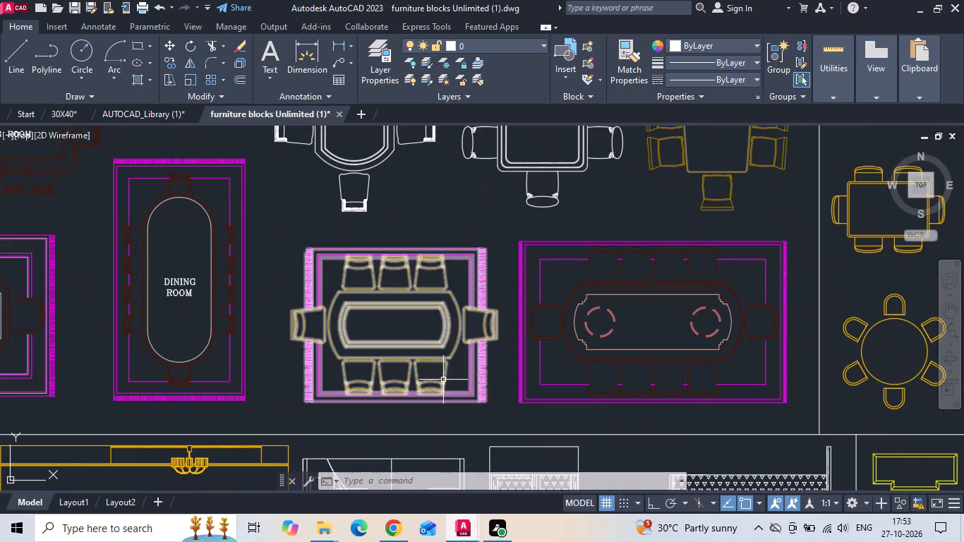
scroll(217, 314, down, 3)
Examine the fourth section of dining table blocks, from the bottom orange sets up to the brown sets under the banner.
scroll(482, 318, up, 2)
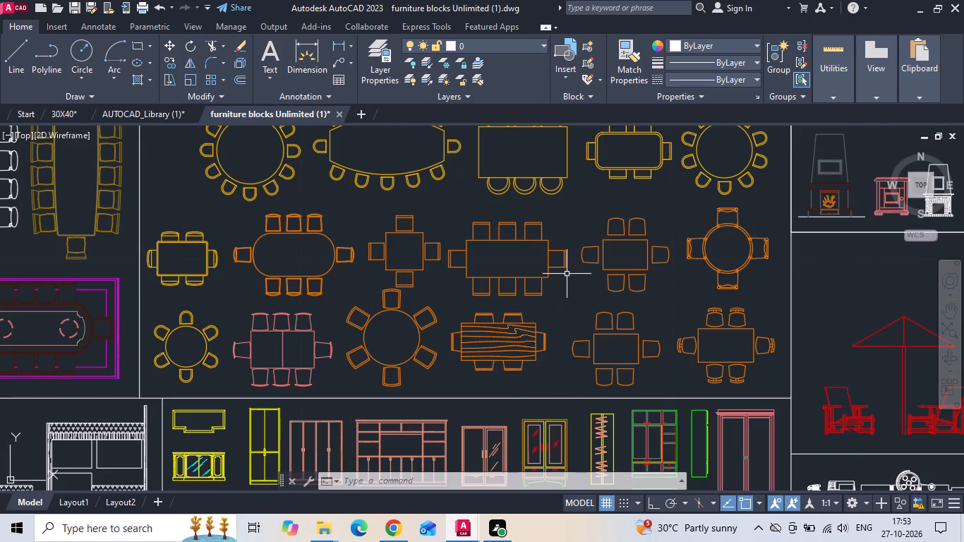
middle_drag(565, 283, 566, 310)
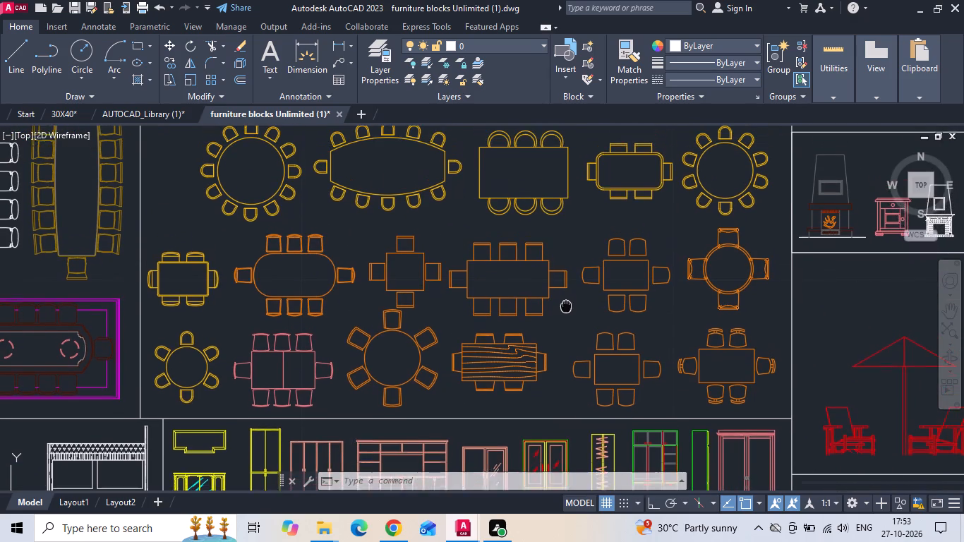
middle_drag(566, 310, 563, 464)
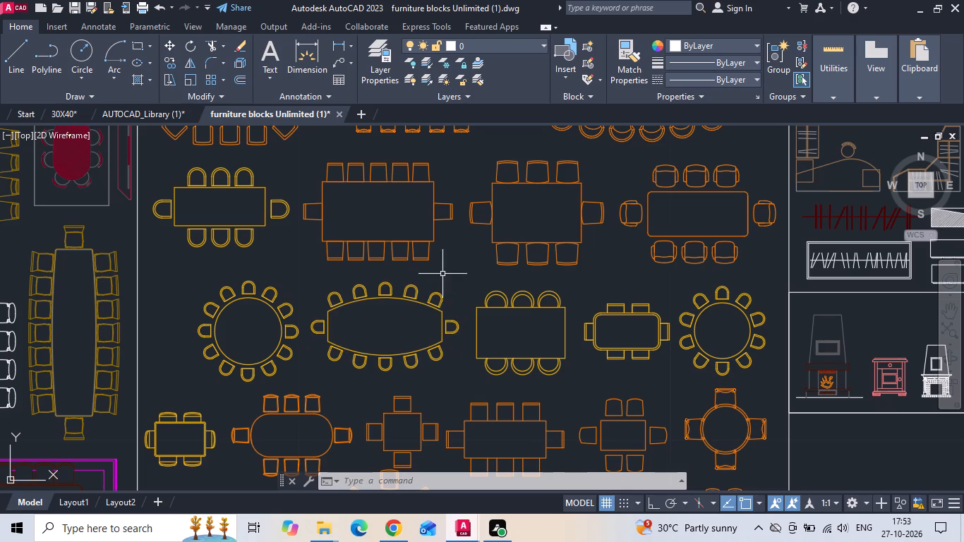
middle_drag(452, 272, 468, 379)
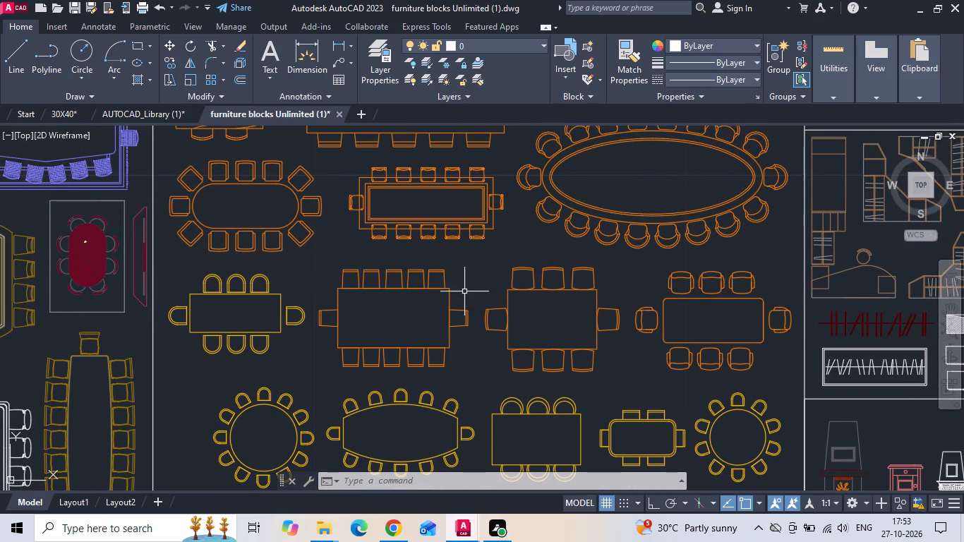
middle_drag(464, 290, 469, 407)
middle_drag(418, 294, 425, 451)
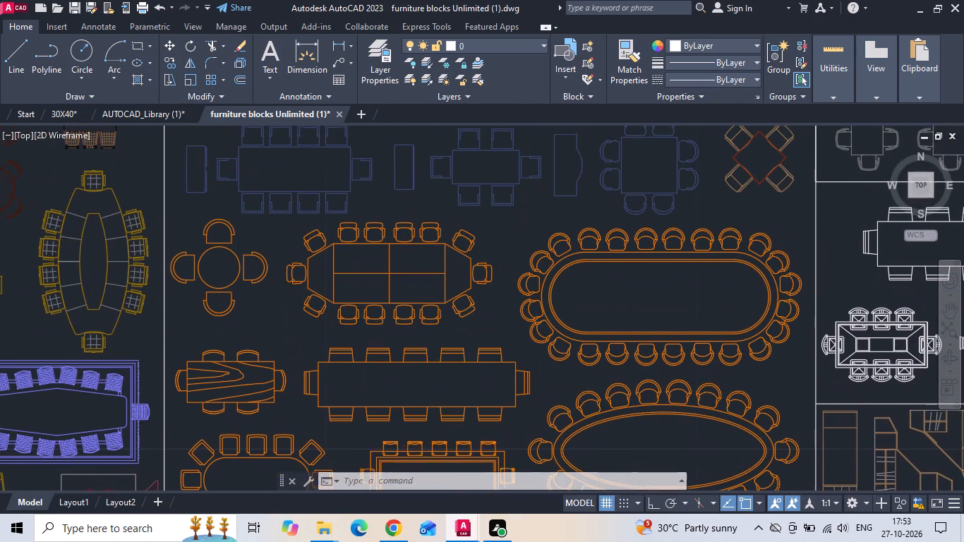
middle_drag(421, 293, 382, 409)
middle_drag(375, 303, 372, 399)
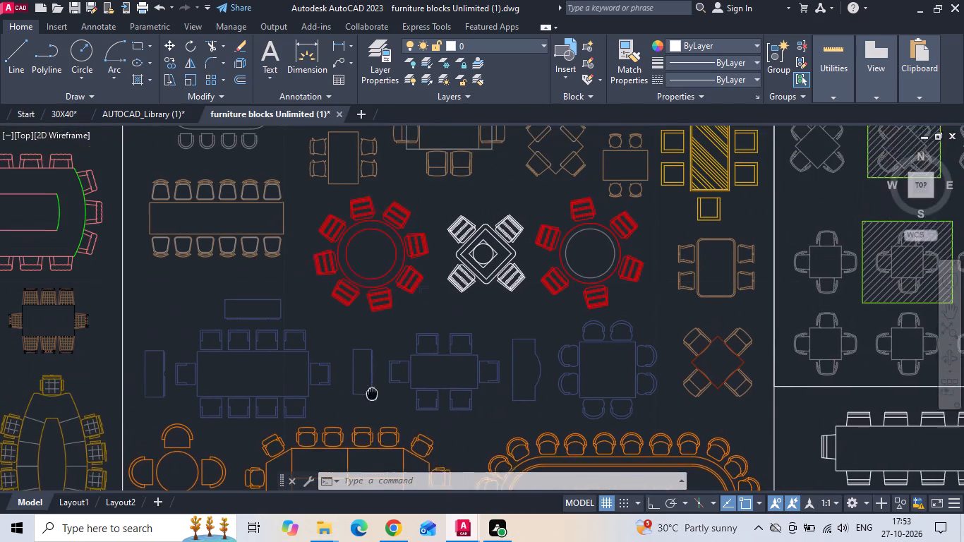
middle_drag(372, 399, 371, 419)
middle_drag(372, 272, 356, 385)
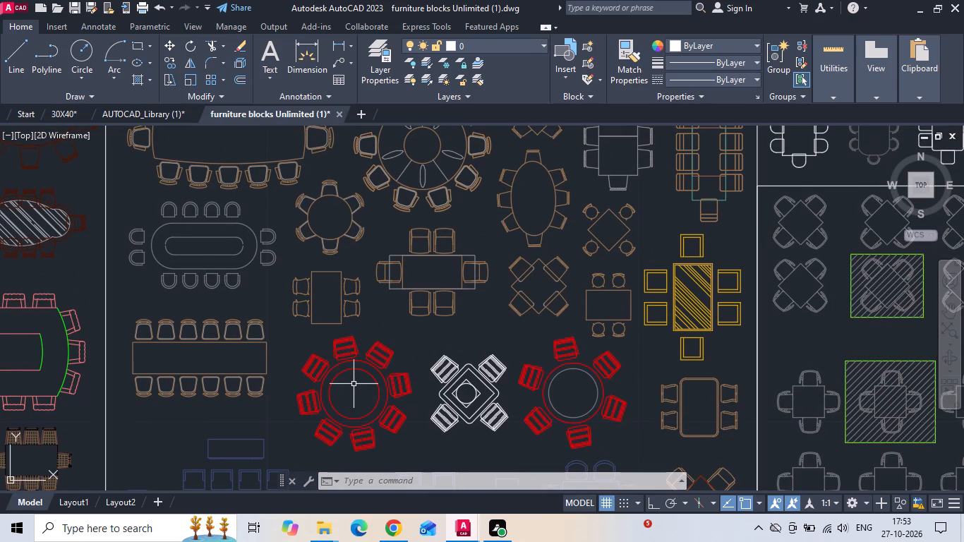
middle_drag(395, 287, 371, 411)
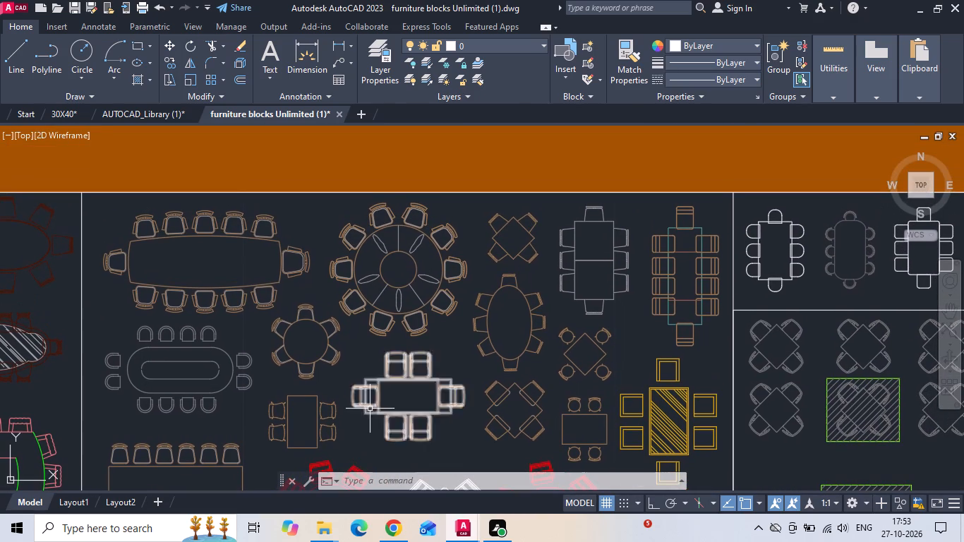
Examine the fifth section's mostly white table blocks, briefly selecting the rectangular table with six chairs as a candidate for the dining area.
middle_drag(548, 382, 344, 351)
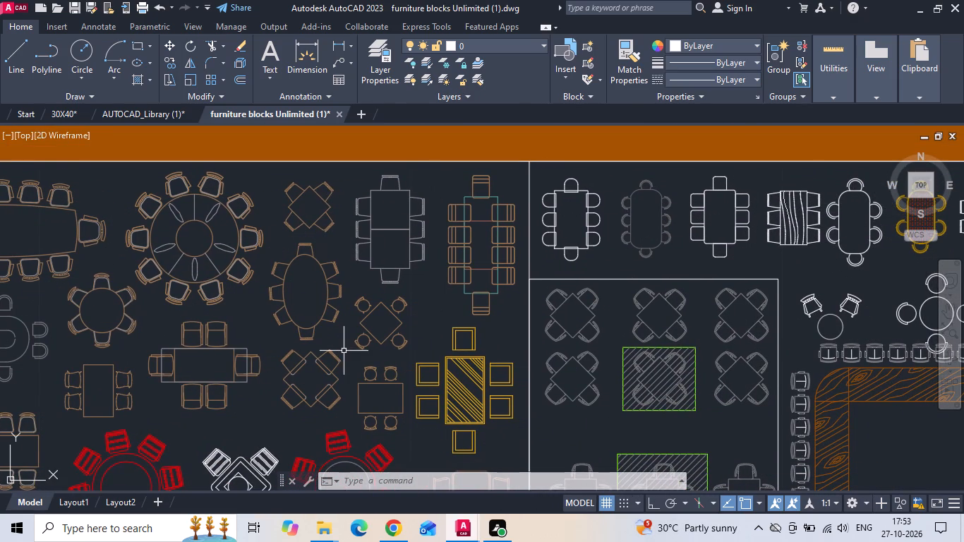
middle_drag(605, 371, 275, 347)
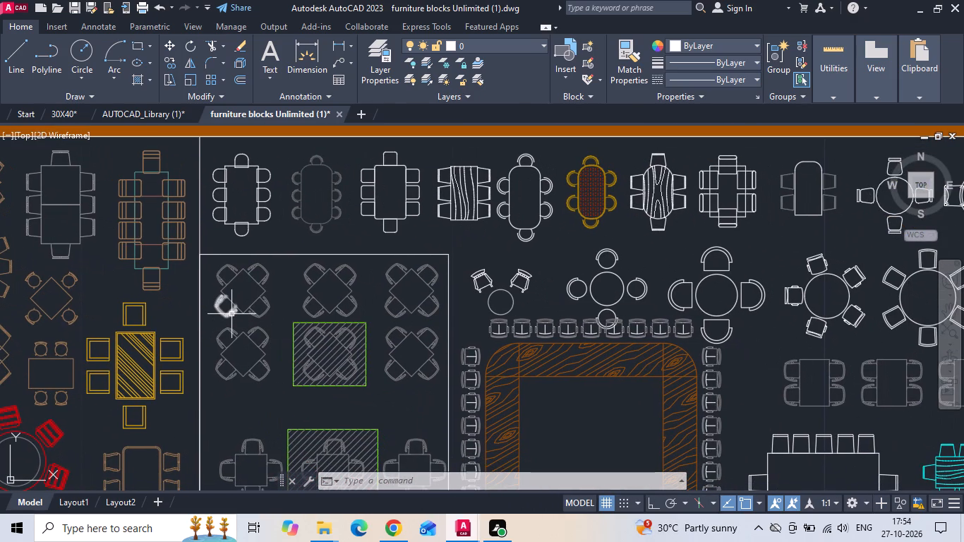
middle_drag(594, 313, 366, 272)
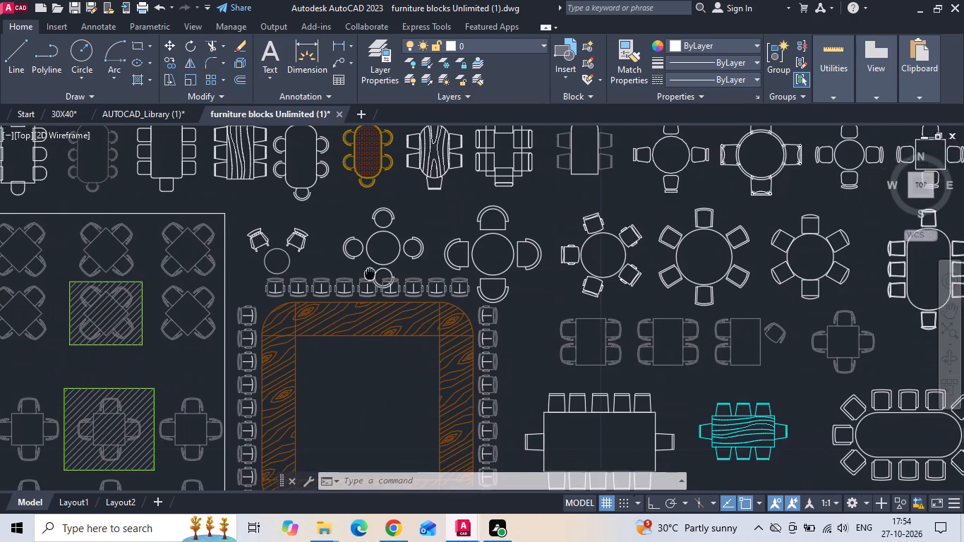
middle_drag(366, 272, 336, 275)
scroll(327, 283, down, 1)
scroll(850, 205, up, 3)
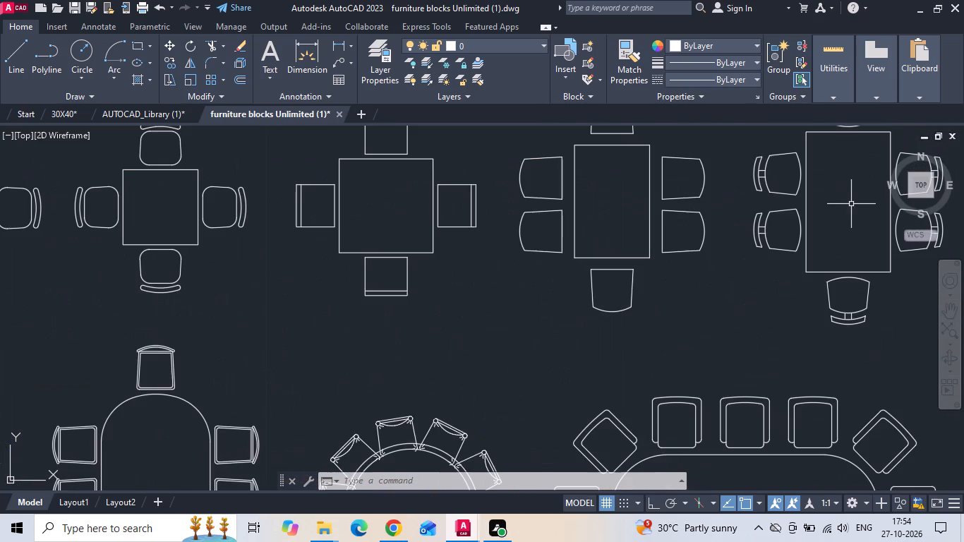
scroll(523, 215, down, 1)
click(694, 184)
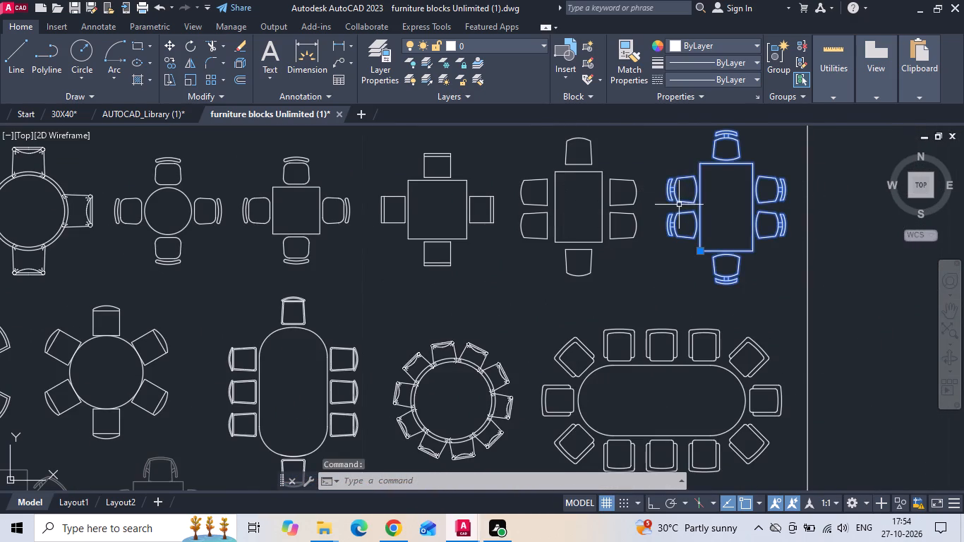
scroll(679, 205, down, 2)
middle_drag(599, 314, 602, 187)
middle_drag(559, 343, 577, 237)
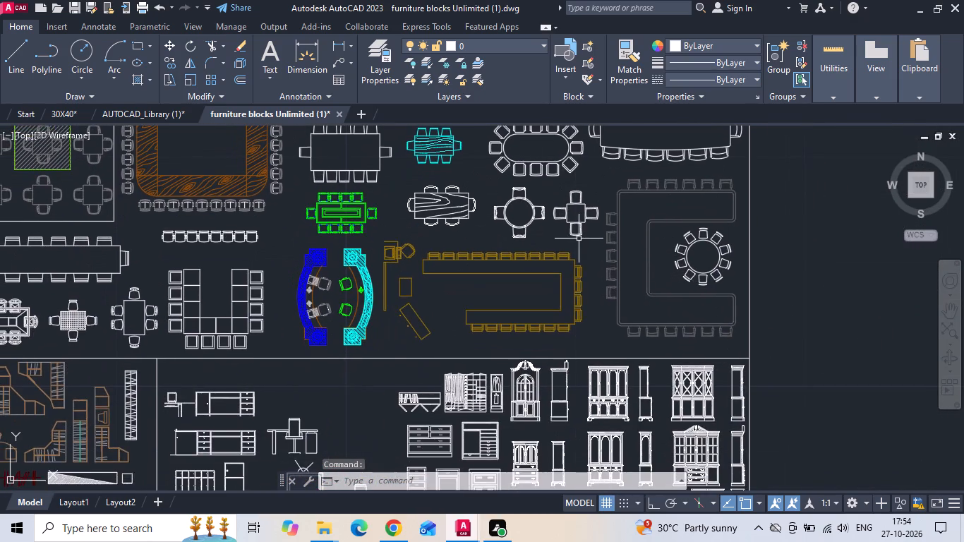
scroll(580, 249, down, 1)
scroll(301, 279, up, 2)
scroll(505, 251, down, 2)
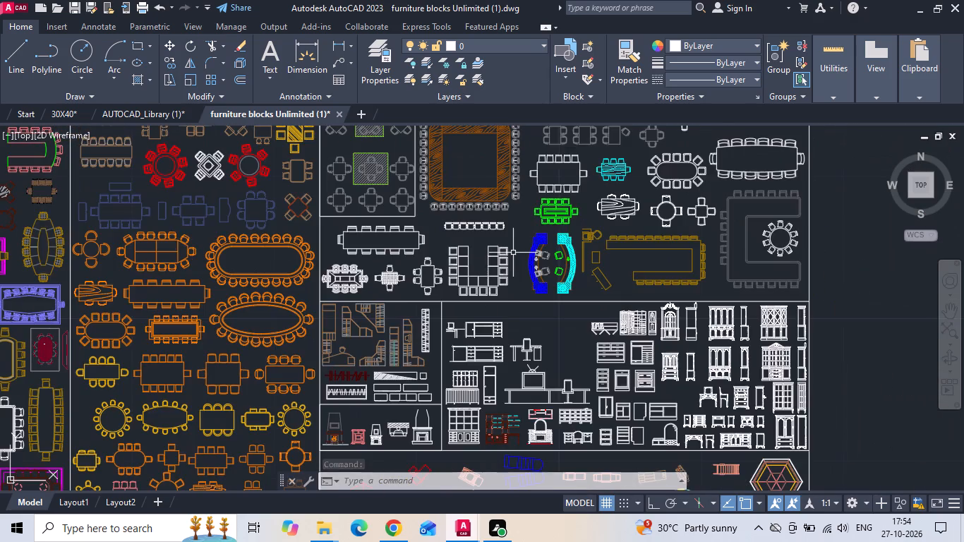
scroll(513, 253, down, 1)
scroll(591, 255, down, 2)
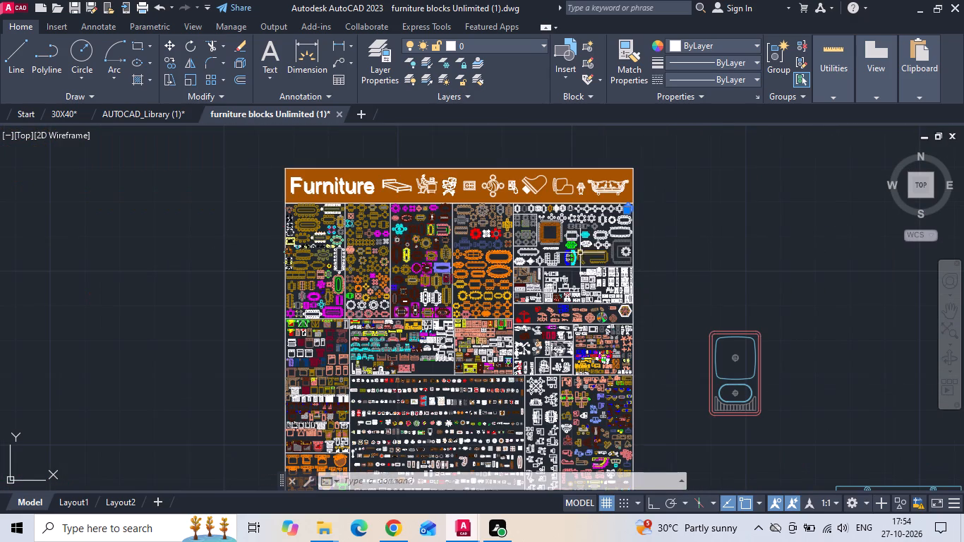
key(Escape)
Select the rectangular dining table block with two chairs on each long side in the second section below the Furniture banner.
scroll(433, 263, up, 3)
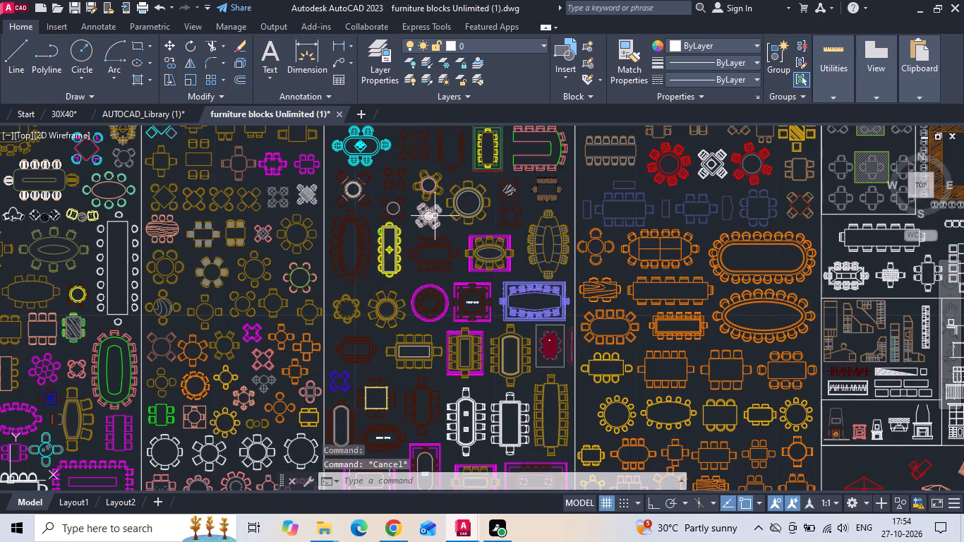
middle_drag(437, 217, 441, 341)
scroll(433, 233, up, 1)
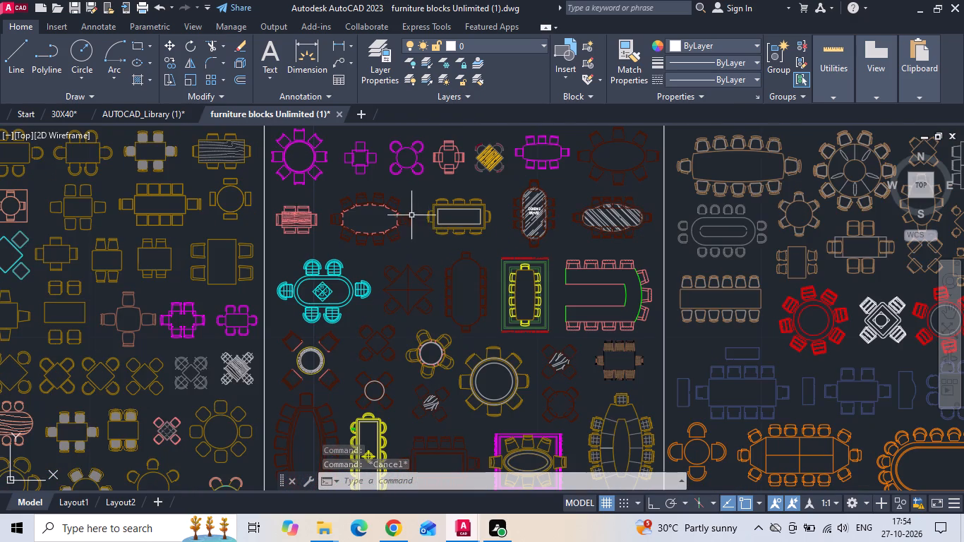
middle_drag(411, 233, 430, 347)
middle_drag(430, 347, 538, 301)
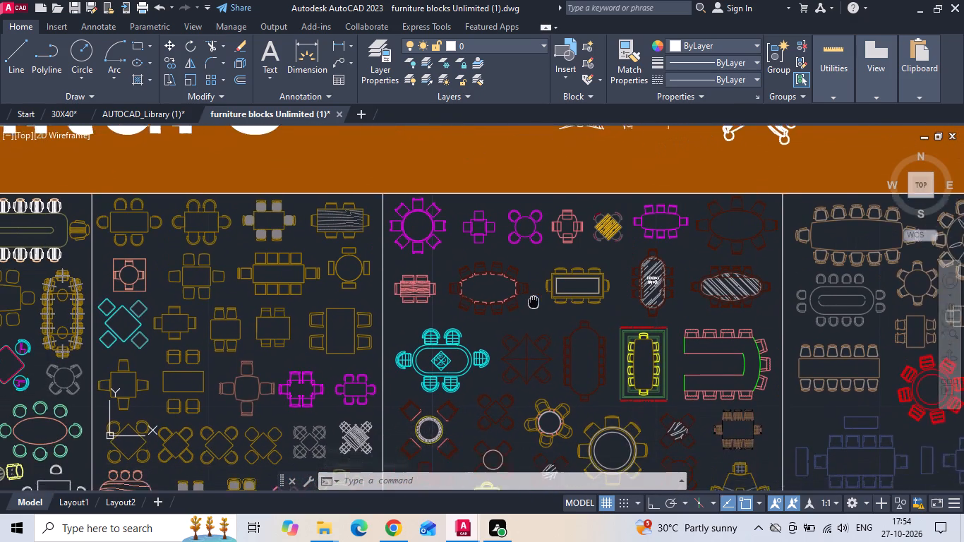
middle_drag(538, 301, 559, 298)
scroll(253, 323, up, 3)
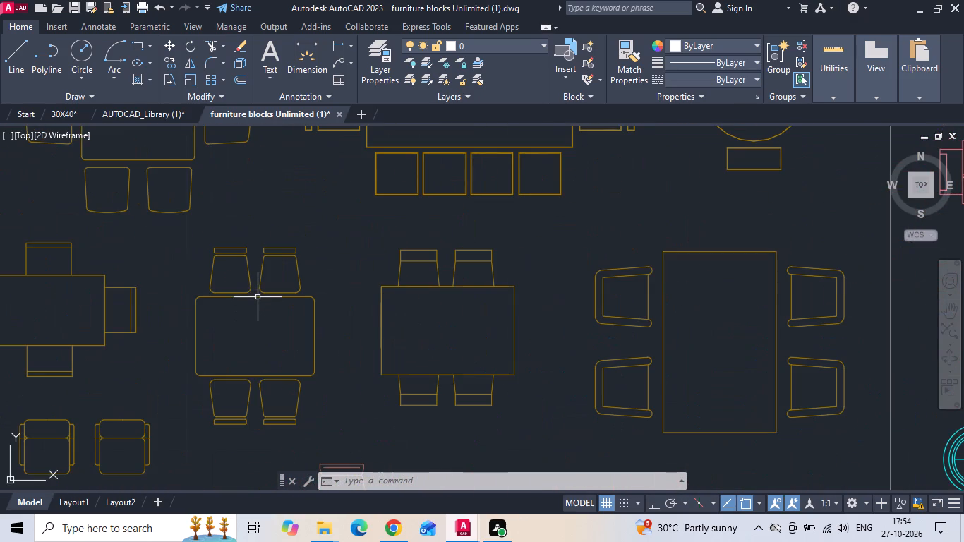
click(258, 297)
Add two double bed blocks to the selection: the olive bed with a foot bench and the white bed with diamond cushions below it.
scroll(258, 296, down, 3)
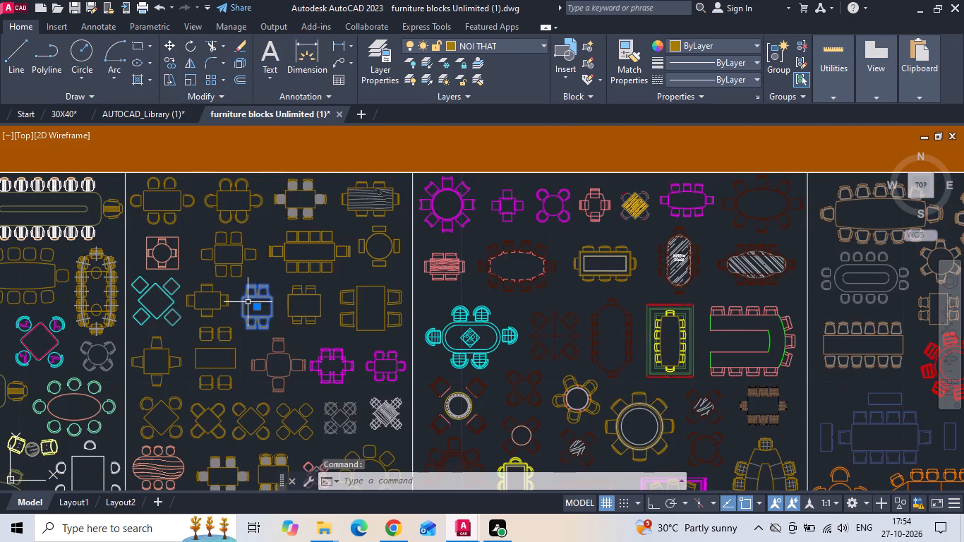
middle_drag(246, 304, 340, 230)
scroll(342, 227, down, 1)
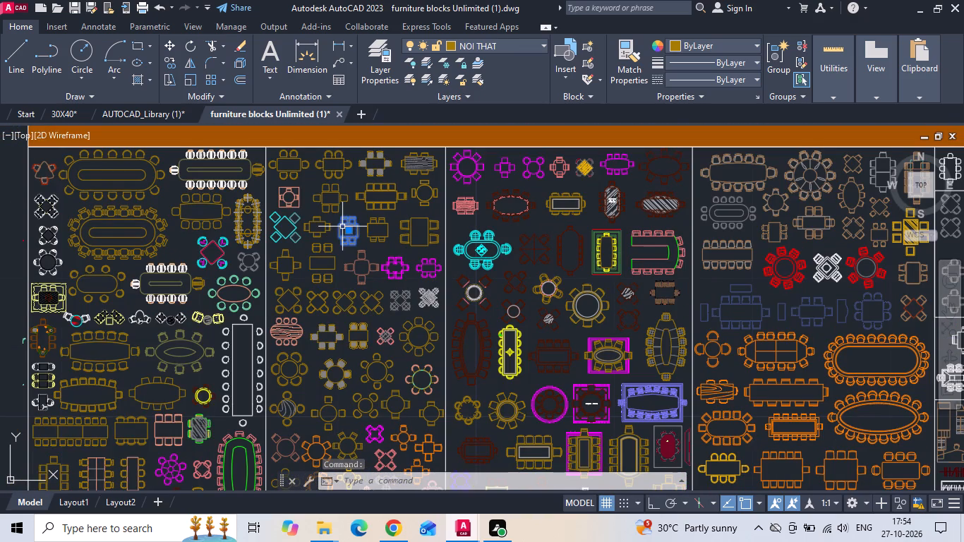
middle_drag(349, 349, 371, 256)
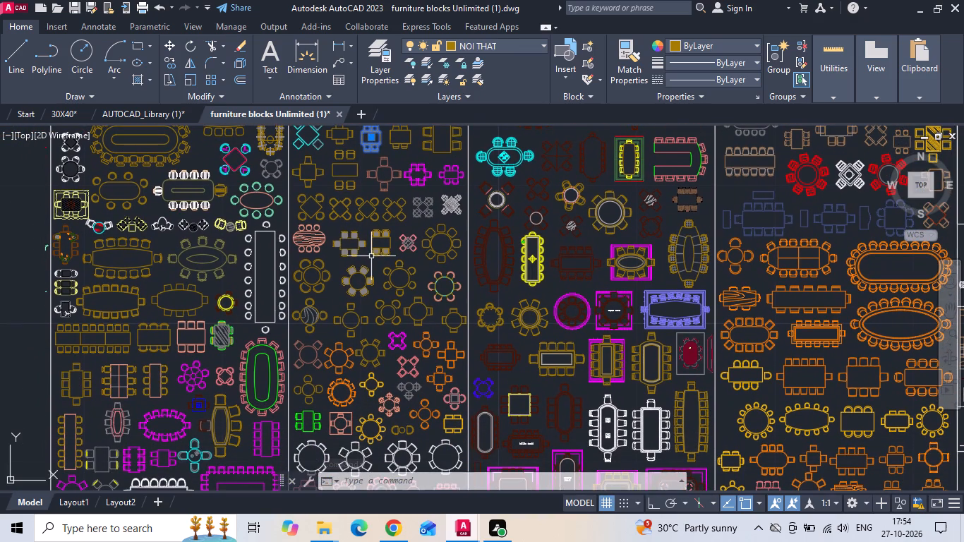
middle_drag(387, 325, 387, 224)
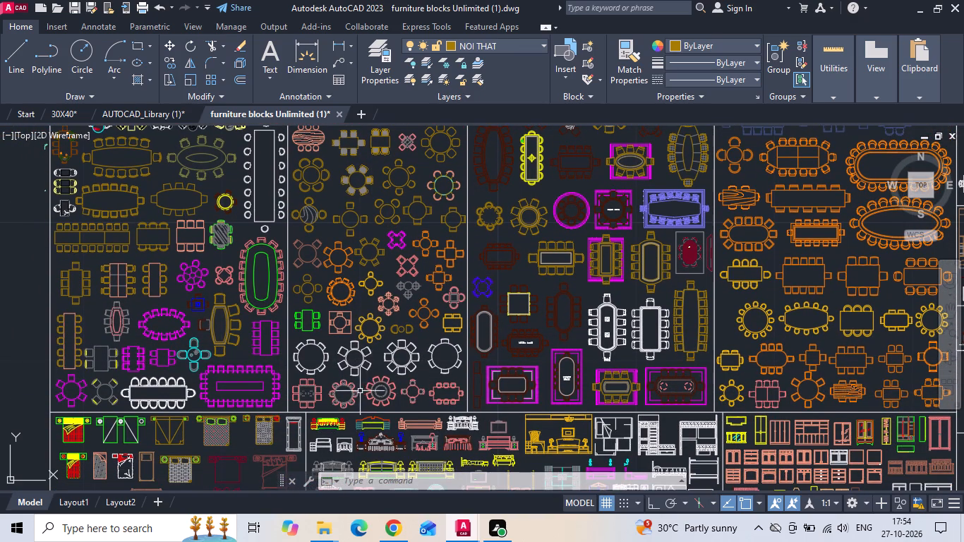
middle_drag(359, 382, 416, 227)
middle_drag(266, 327, 335, 231)
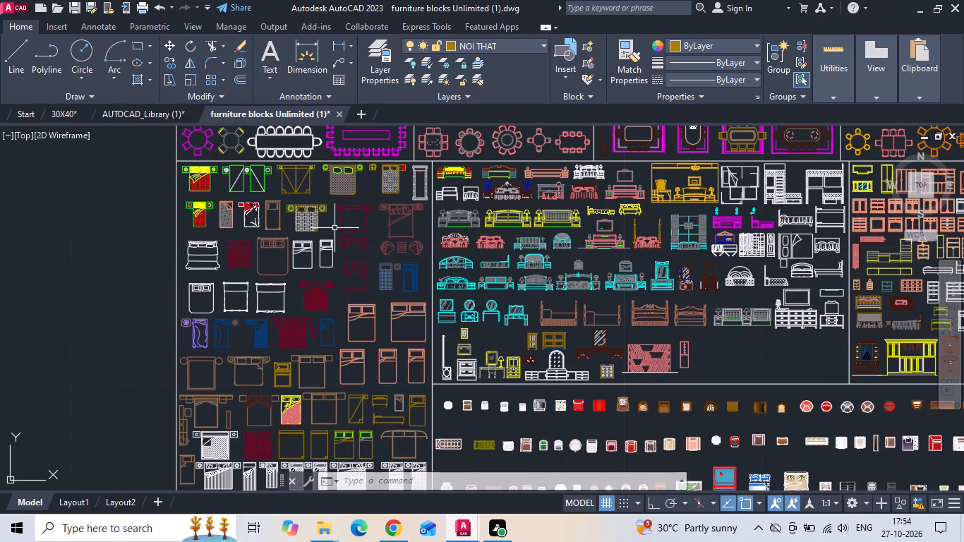
middle_drag(326, 351, 323, 166)
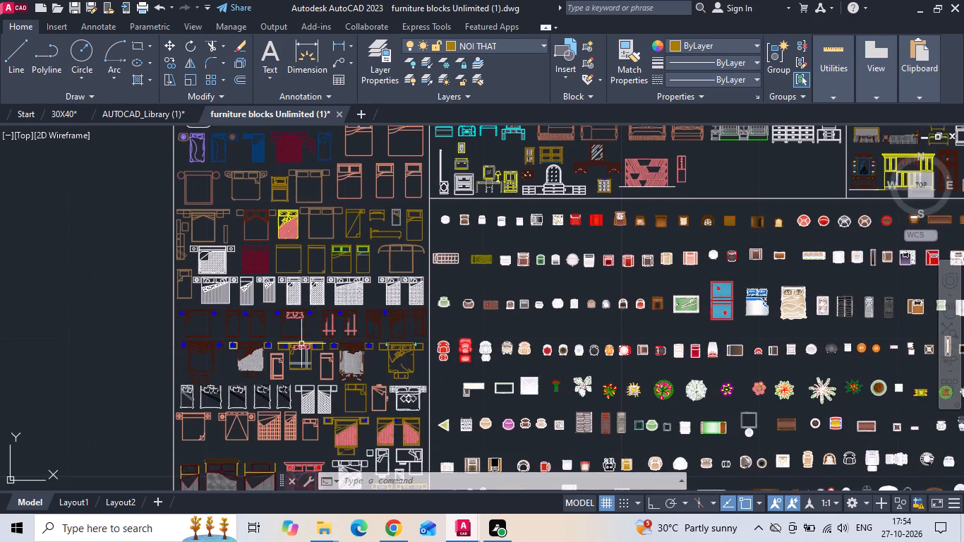
scroll(300, 356, up, 2)
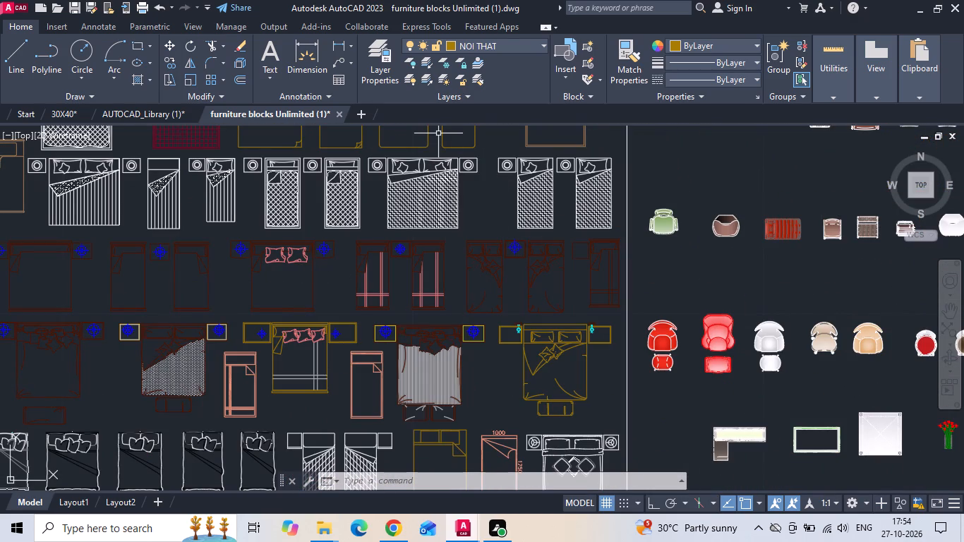
click(553, 342)
scroll(399, 198, down, 2)
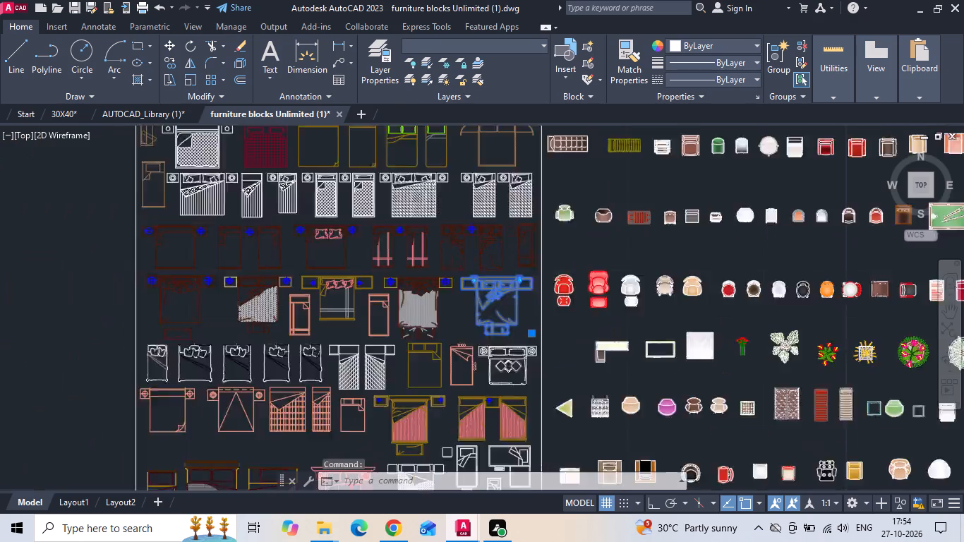
scroll(419, 328, up, 2)
click(529, 253)
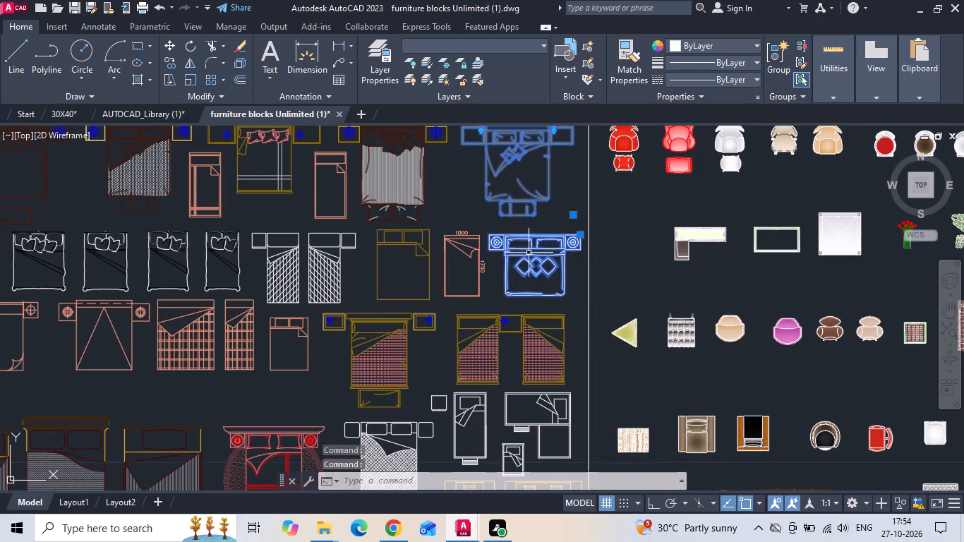
Examine the remaining bed blocks, from the orange beds down to the white ones at the end of the bed section.
scroll(431, 183, down, 2)
middle_drag(356, 317, 351, 222)
scroll(351, 335, up, 2)
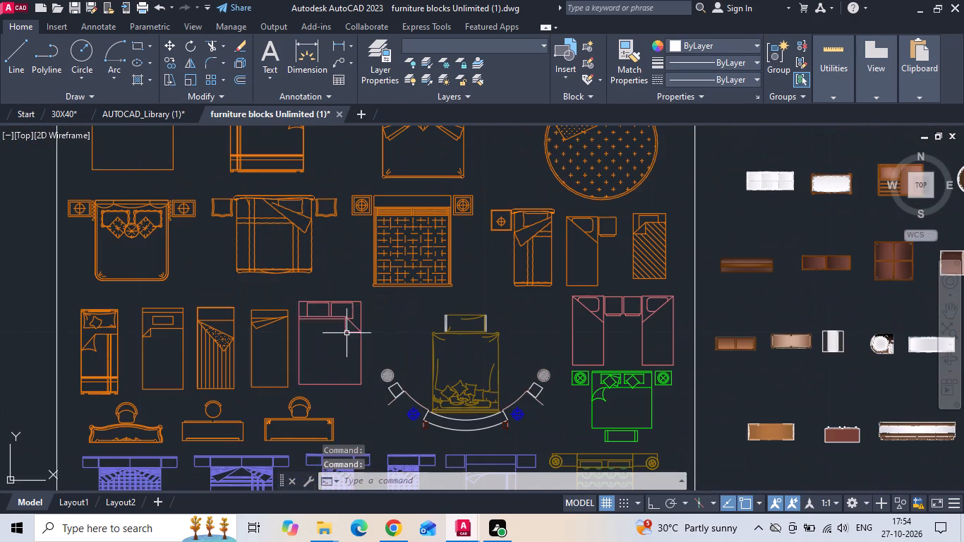
middle_drag(343, 330, 329, 186)
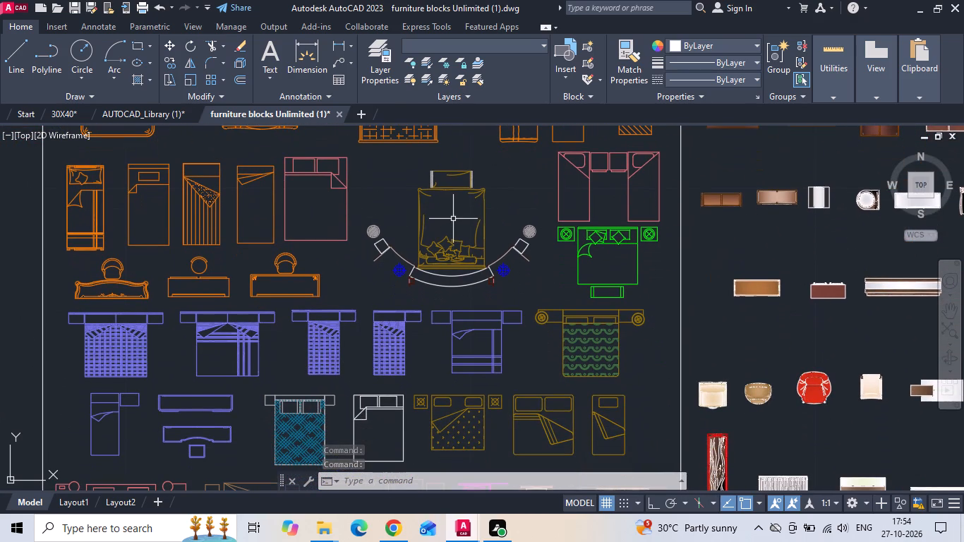
scroll(375, 218, down, 1)
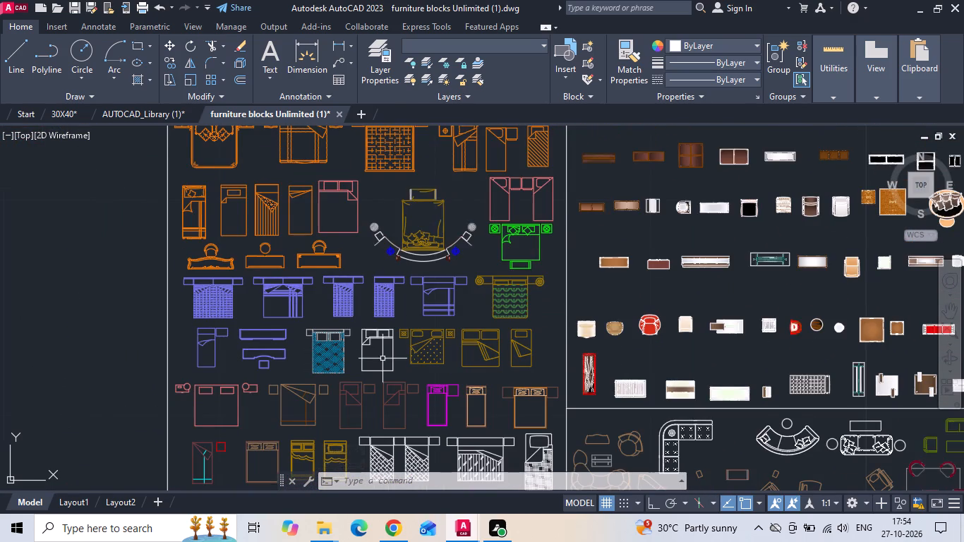
middle_drag(376, 354, 344, 207)
middle_drag(327, 344, 298, 218)
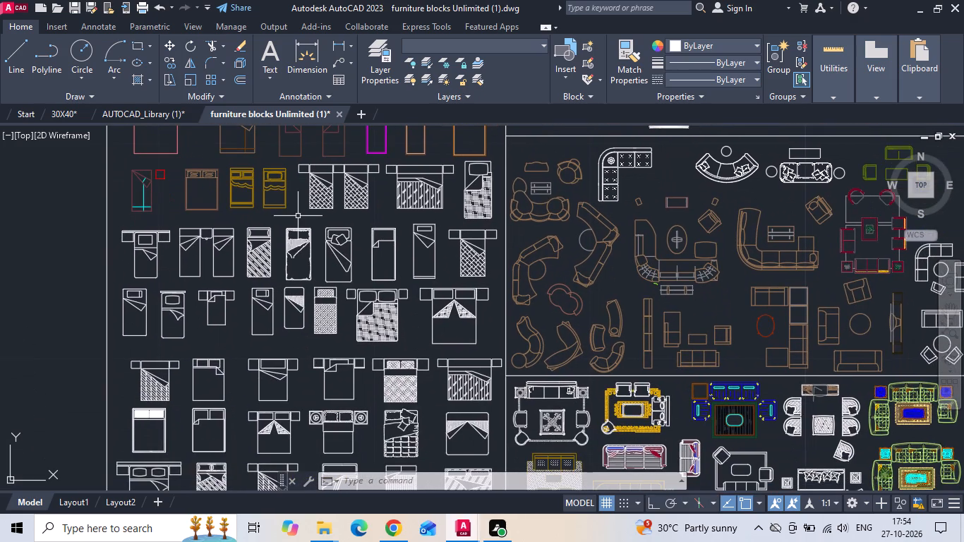
scroll(299, 217, down, 1)
middle_drag(296, 316, 280, 216)
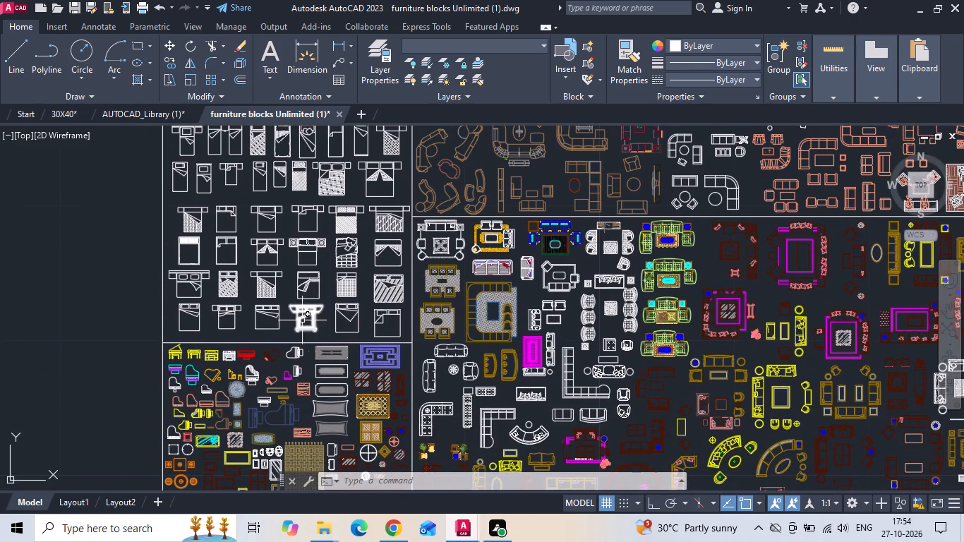
Add the column of four light-green sofa sets with centre tables in the sofa section to the selection.
scroll(486, 231, up, 2)
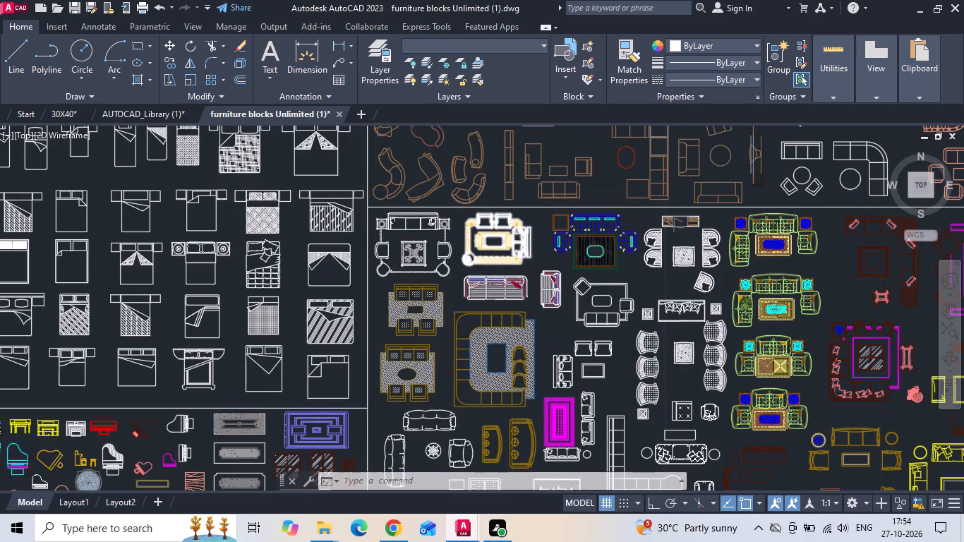
scroll(285, 246, down, 1)
scroll(768, 251, up, 1)
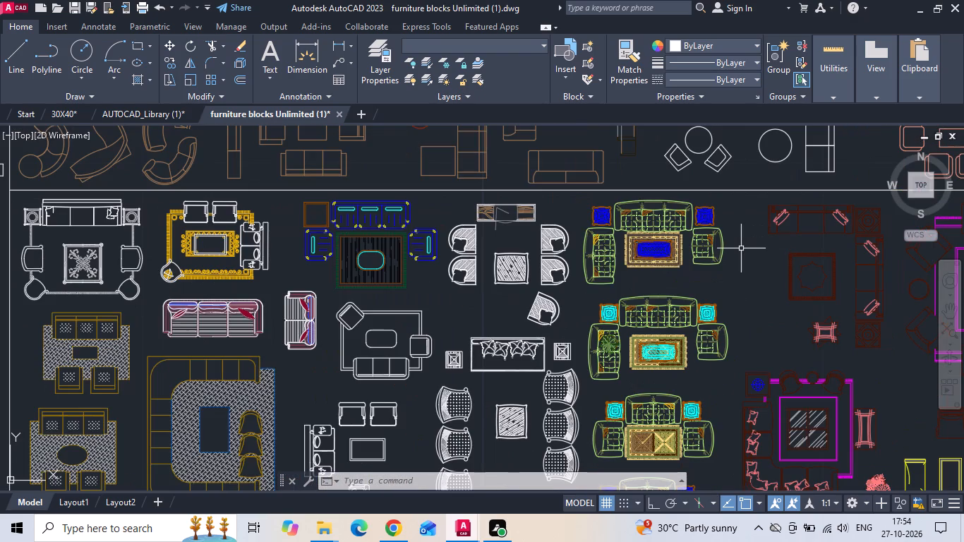
middle_drag(737, 263, 645, 254)
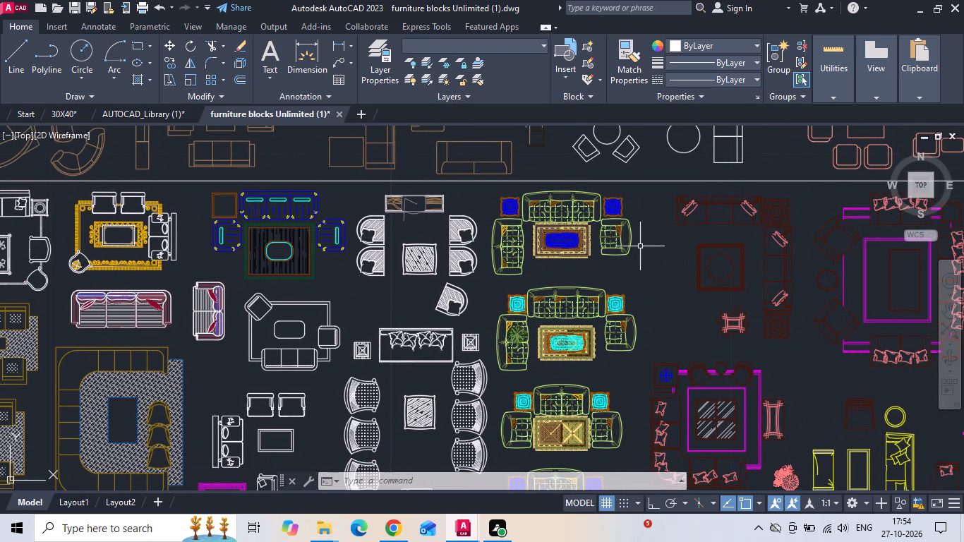
drag(644, 215, 634, 279)
click(566, 405)
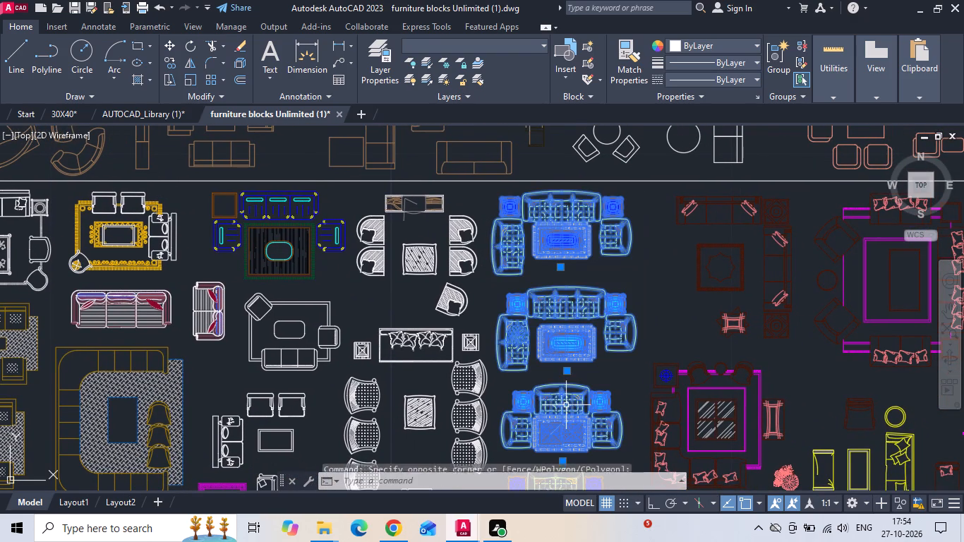
scroll(406, 267, down, 2)
scroll(466, 380, up, 3)
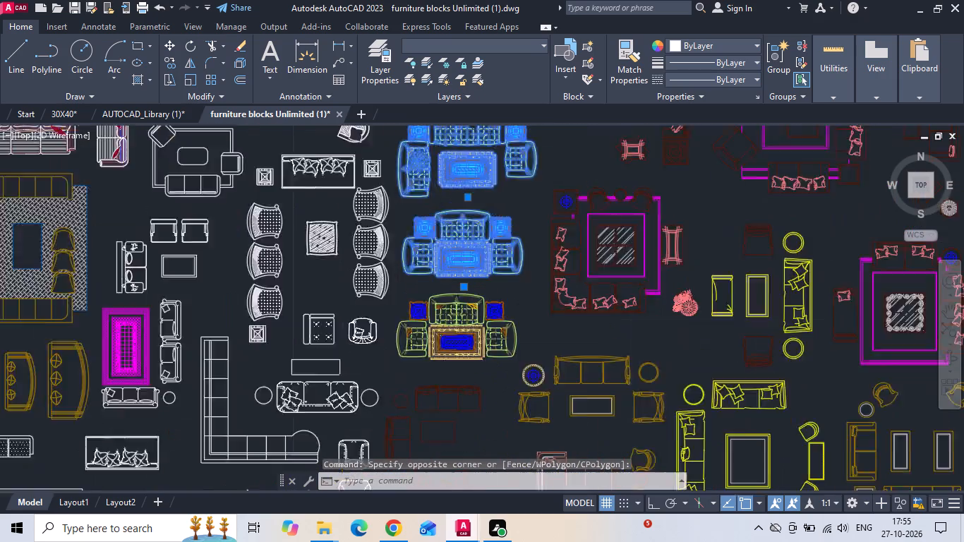
drag(464, 359, 459, 349)
click(438, 311)
scroll(418, 275, down, 3)
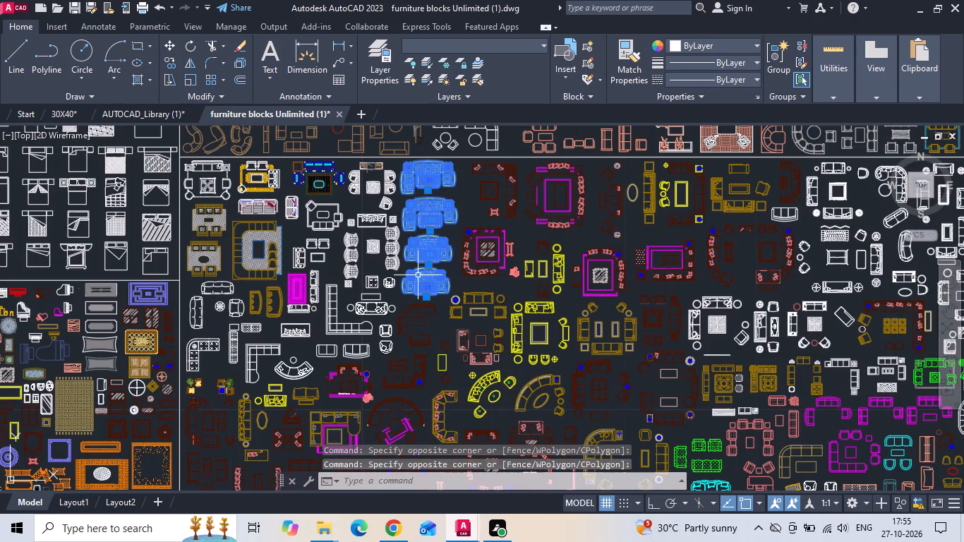
Examine the remaining sofa set blocks, including the green rug sets, and the coloured sofa and furniture sections below.
middle_drag(399, 341, 401, 272)
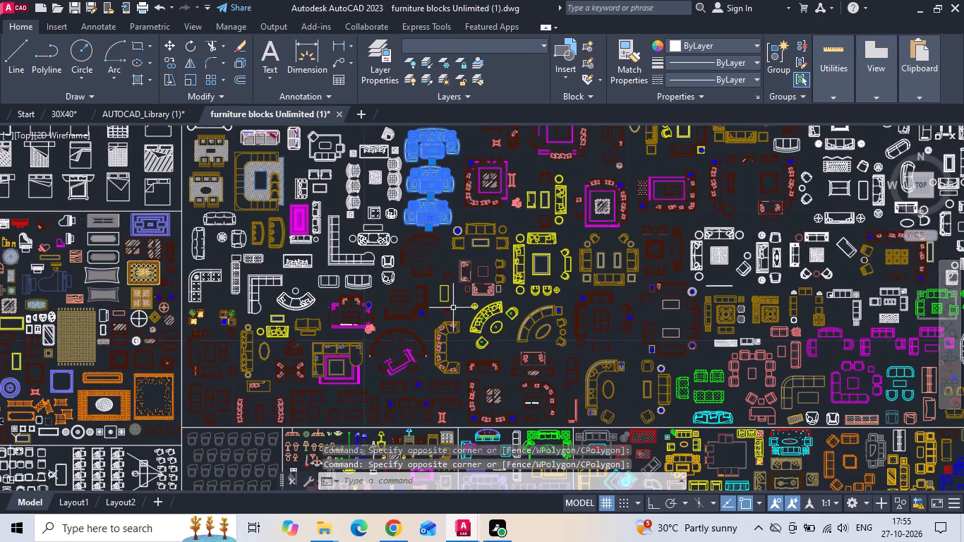
middle_drag(609, 347, 347, 353)
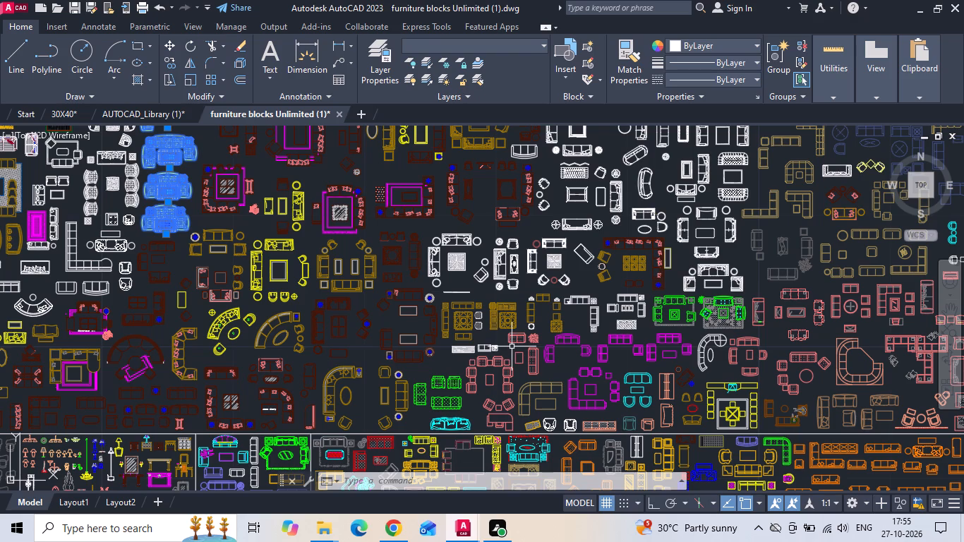
scroll(716, 317, up, 4)
scroll(325, 345, down, 1)
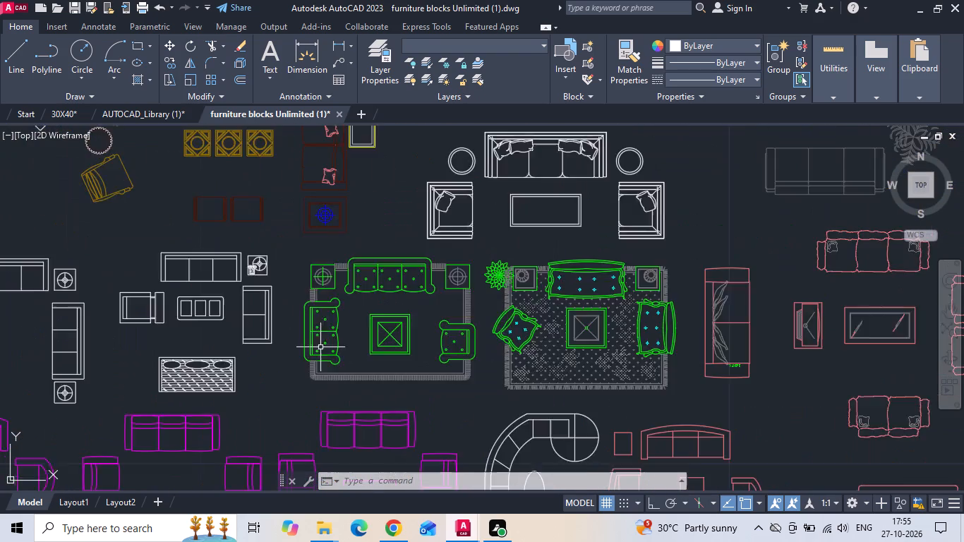
scroll(319, 347, down, 2)
middle_drag(493, 284, 495, 205)
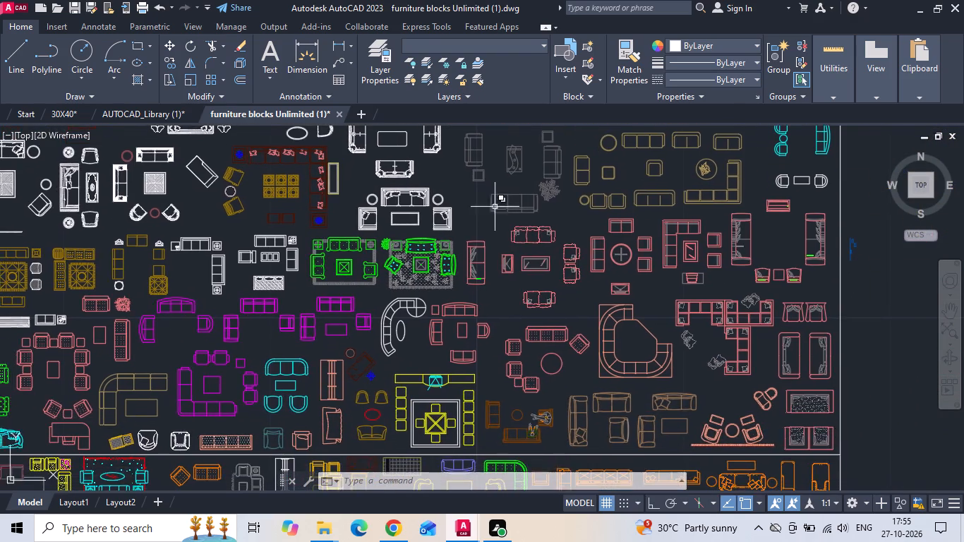
scroll(493, 214, down, 1)
middle_drag(438, 392, 500, 259)
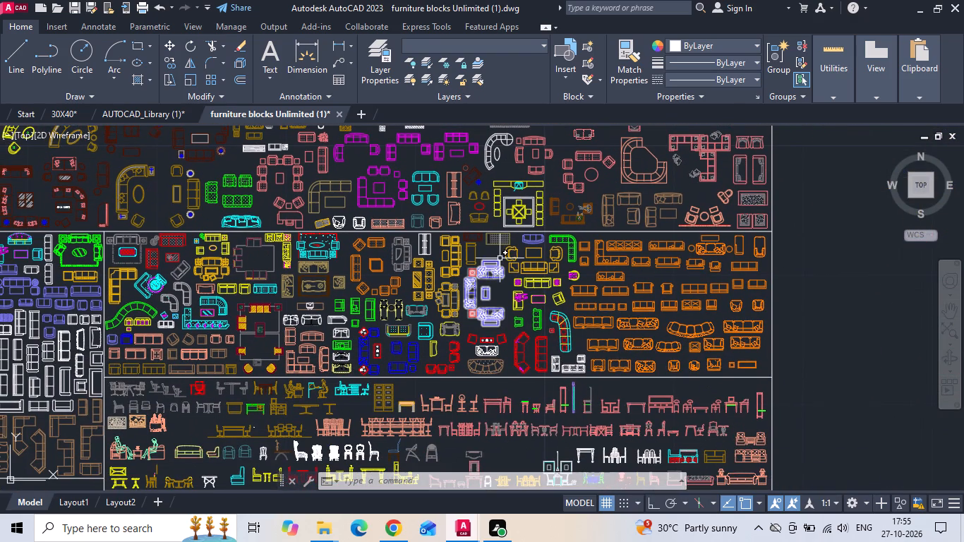
middle_drag(297, 323, 550, 324)
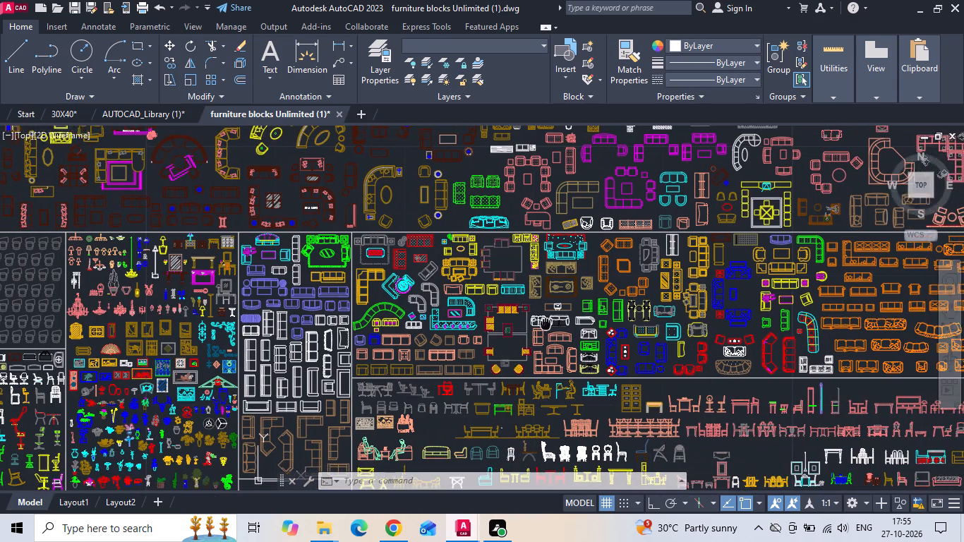
middle_drag(550, 324, 428, 365)
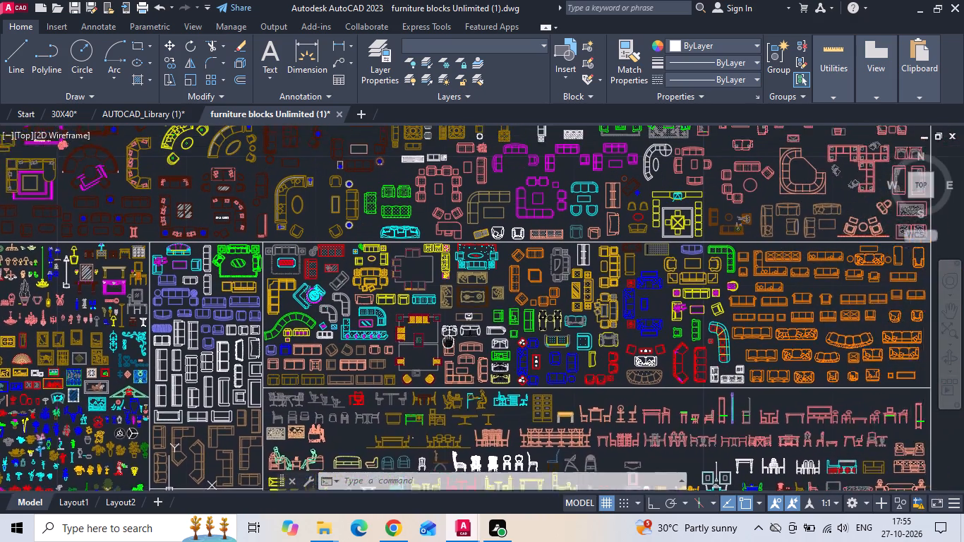
middle_drag(428, 365, 382, 396)
scroll(381, 398, down, 1)
middle_drag(510, 272, 509, 303)
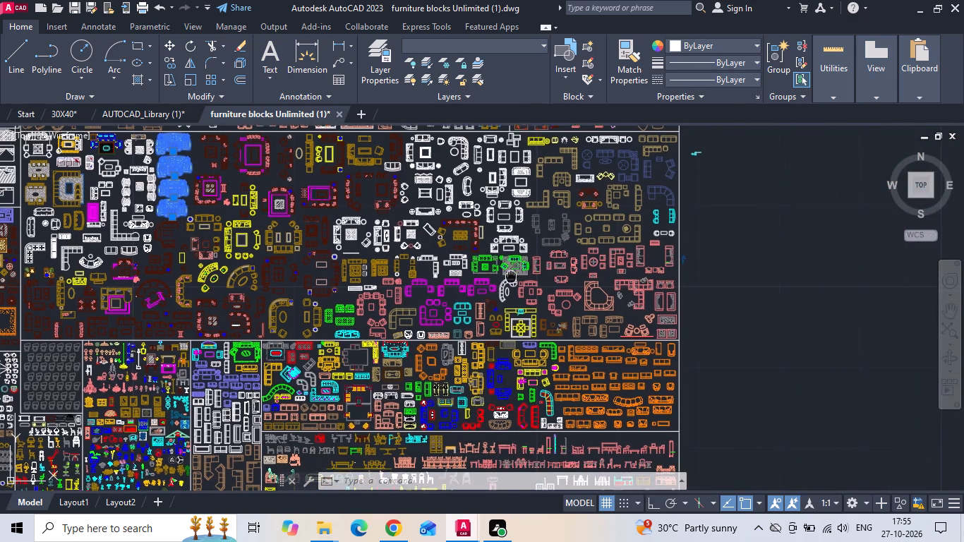
middle_drag(509, 303, 471, 410)
Add the olive patterned rectangular rug in the piano and carpet section to the selection and copy all selected furniture blocks.
scroll(565, 321, down, 1)
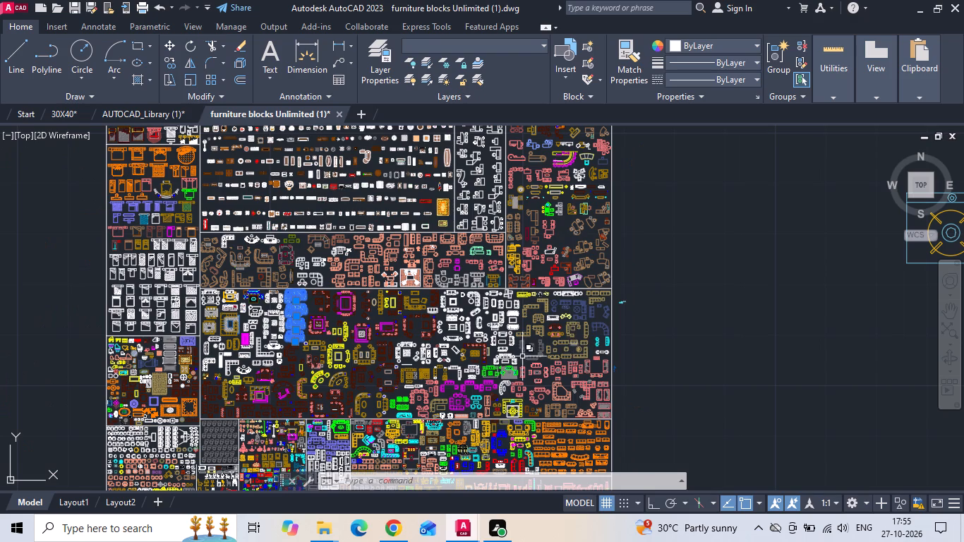
scroll(244, 421, up, 1)
scroll(133, 400, up, 2)
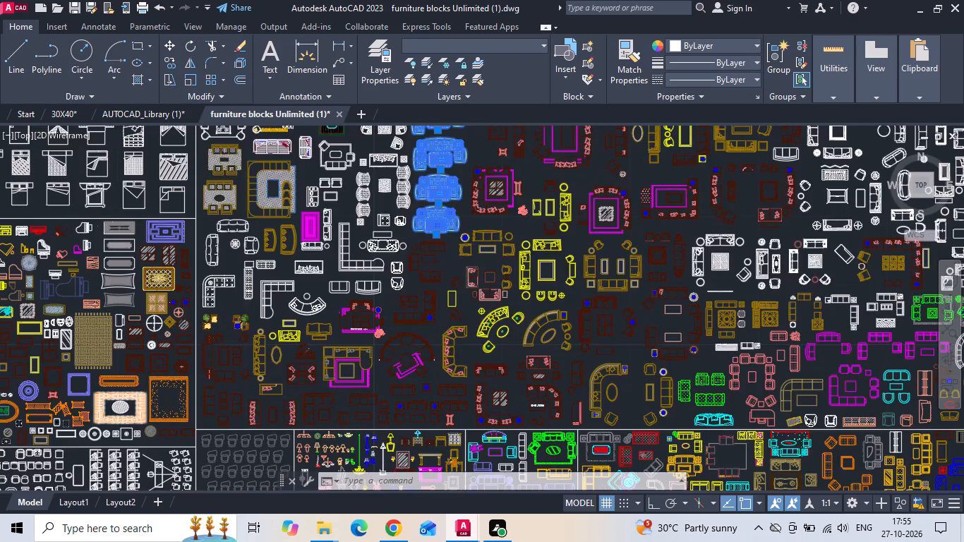
middle_drag(140, 384, 342, 427)
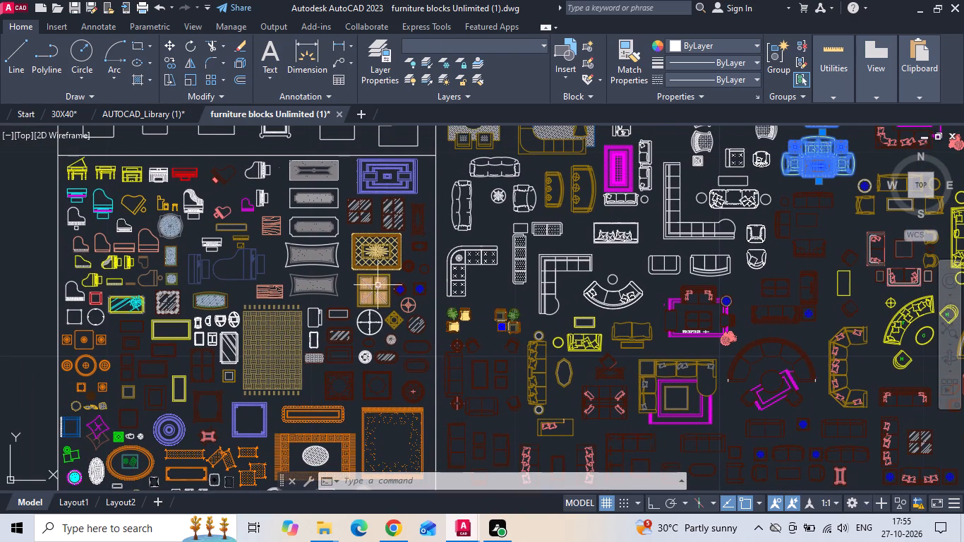
click(380, 265)
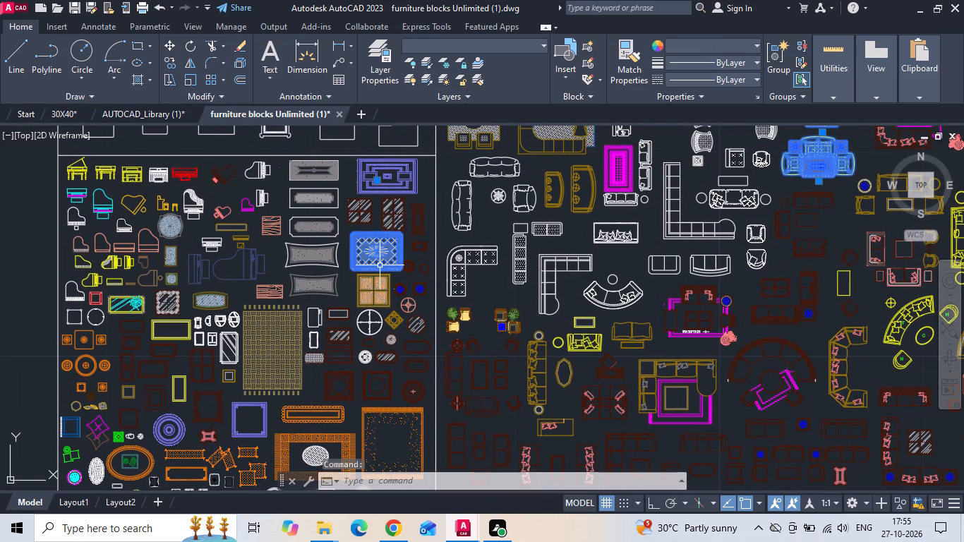
key(ctrl+c)
Switch to the 30X40 drawing and paste the copied furniture blocks in the empty space beside the second floor plan copy.
click(72, 114)
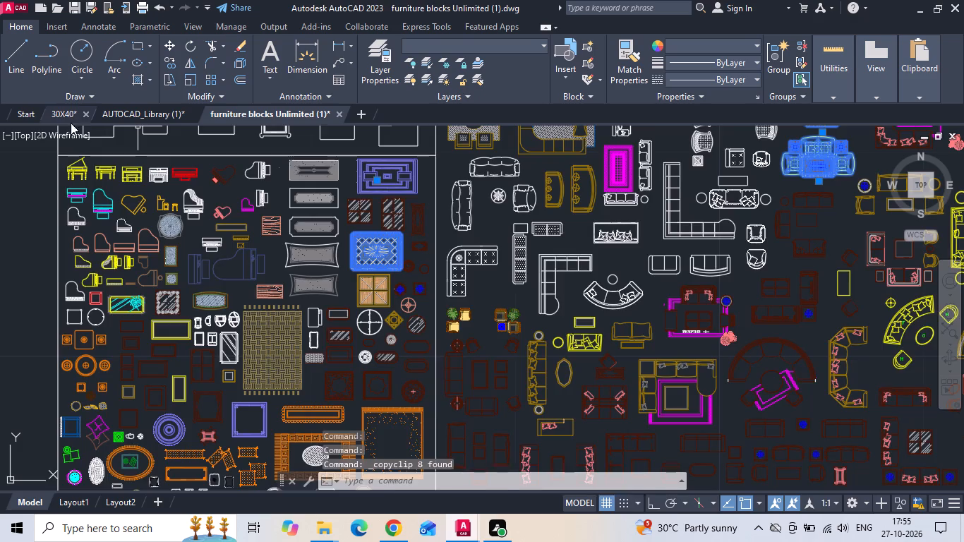
key(ctrl+v)
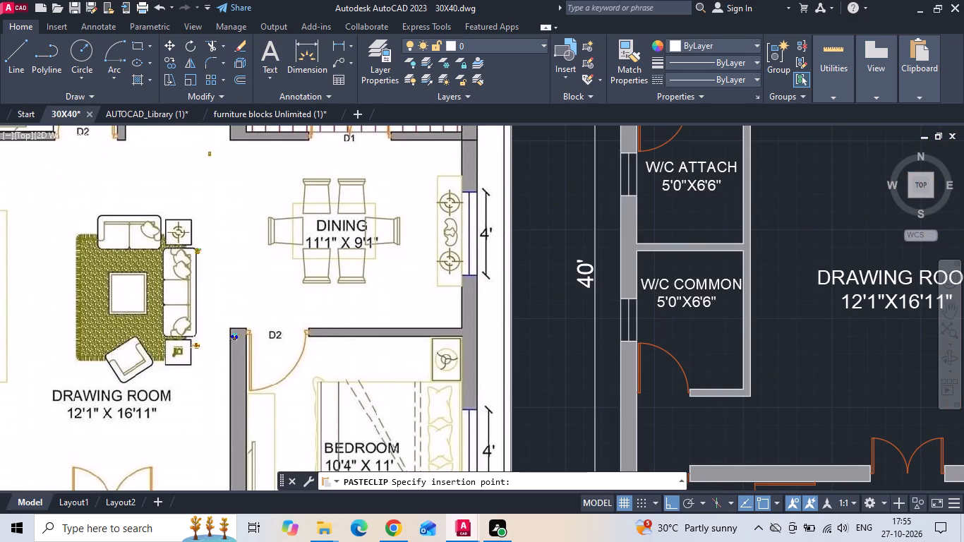
scroll(247, 341, down, 3)
middle_drag(666, 303, 542, 284)
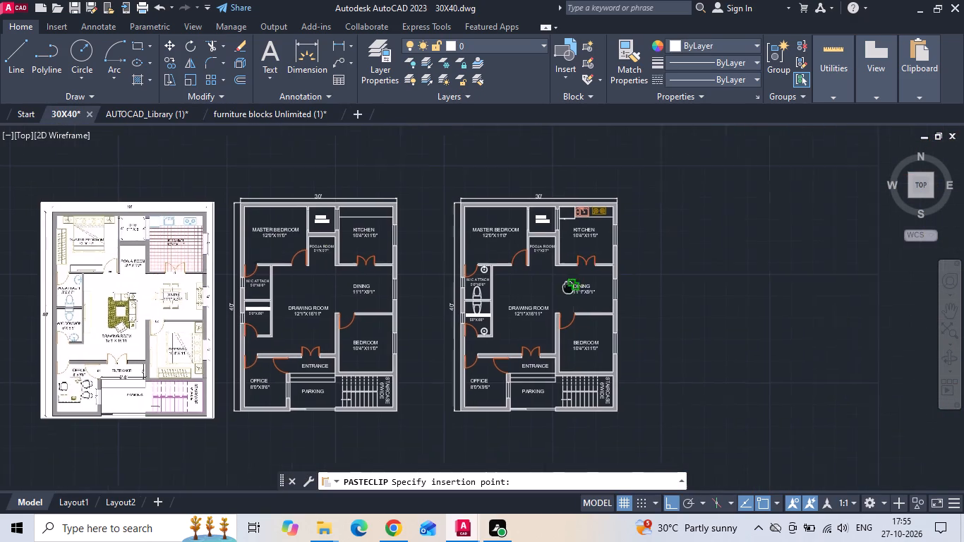
middle_drag(542, 284, 287, 278)
click(421, 282)
Scale the pasted furniture blocks by a factor of 39.3701.
drag(396, 203, 445, 293)
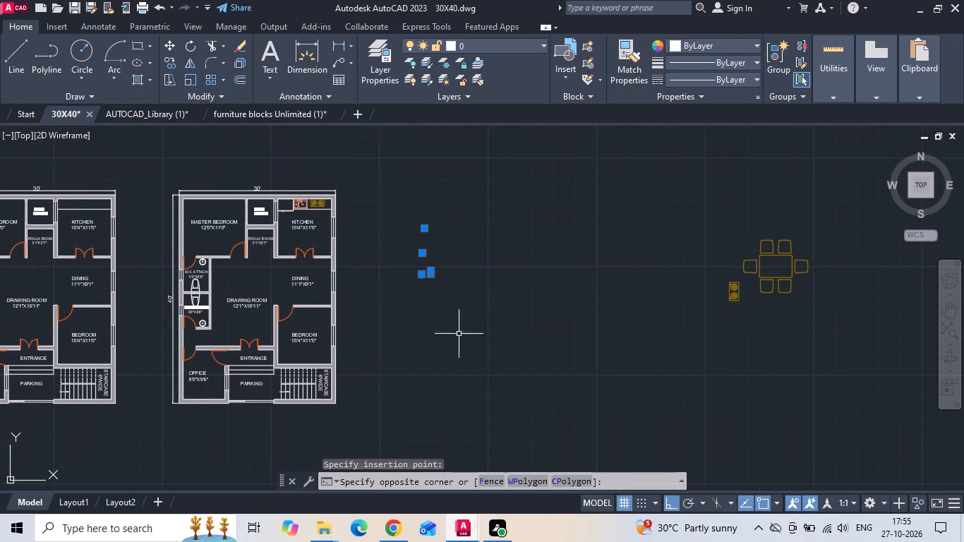
click(459, 334)
right_click(429, 254)
click(450, 306)
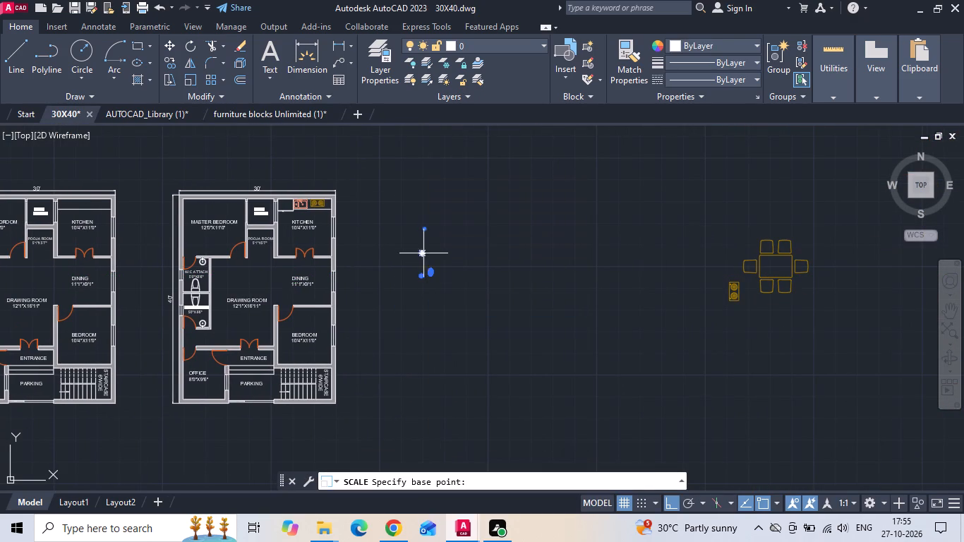
drag(421, 250, 427, 277)
text(39.3701)
key(Return)
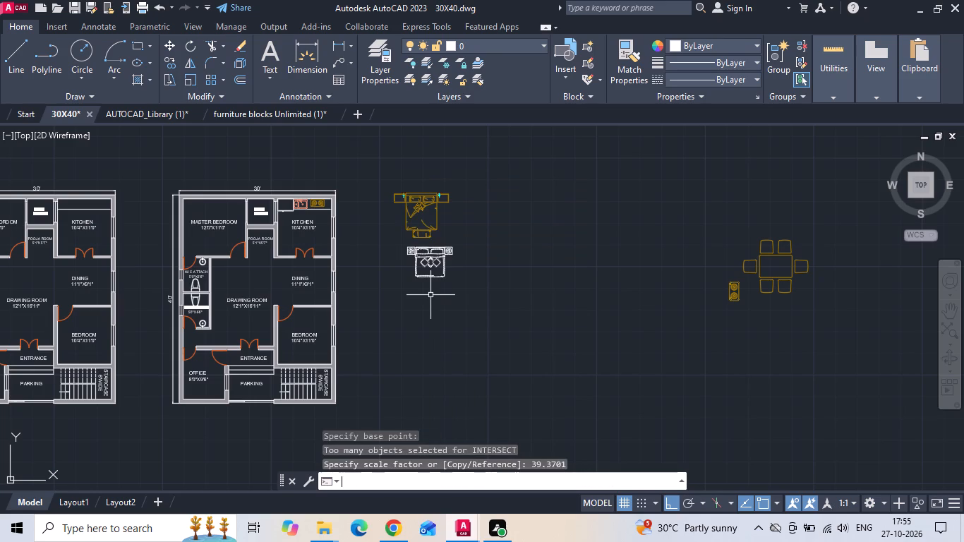
Move the four-seat dining table from far above the plans down level with the pasted beds.
scroll(430, 296, down, 4)
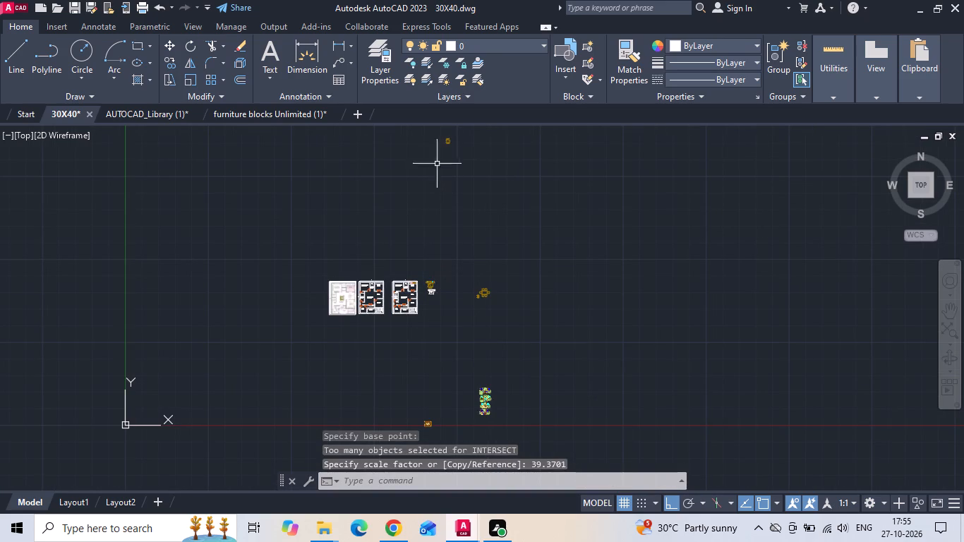
drag(440, 135, 454, 145)
click(484, 162)
right_click(484, 163)
click(513, 251)
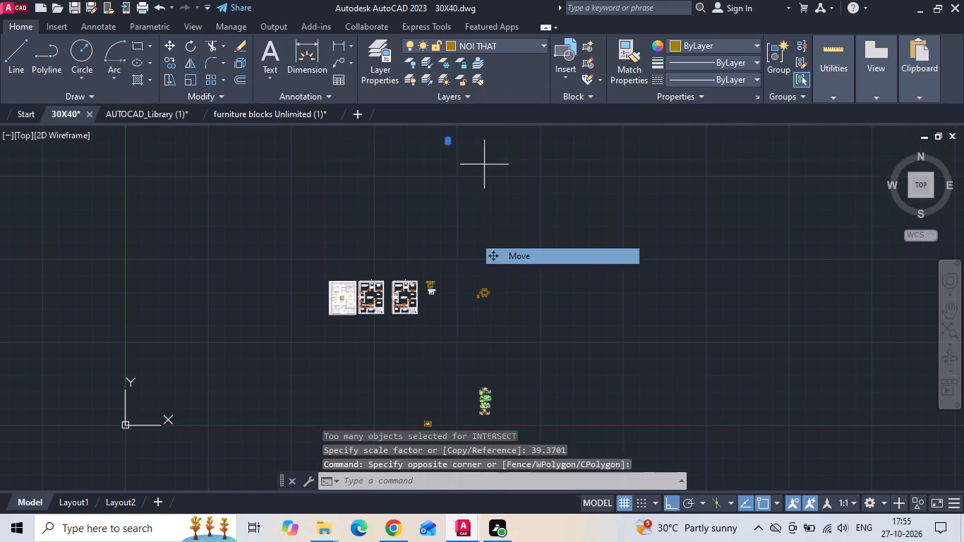
drag(538, 183, 546, 219)
click(548, 323)
Move the rug and the four sofa sets up together, with the rug below the beds and the sofas above the six-seat dining table.
drag(443, 437, 430, 428)
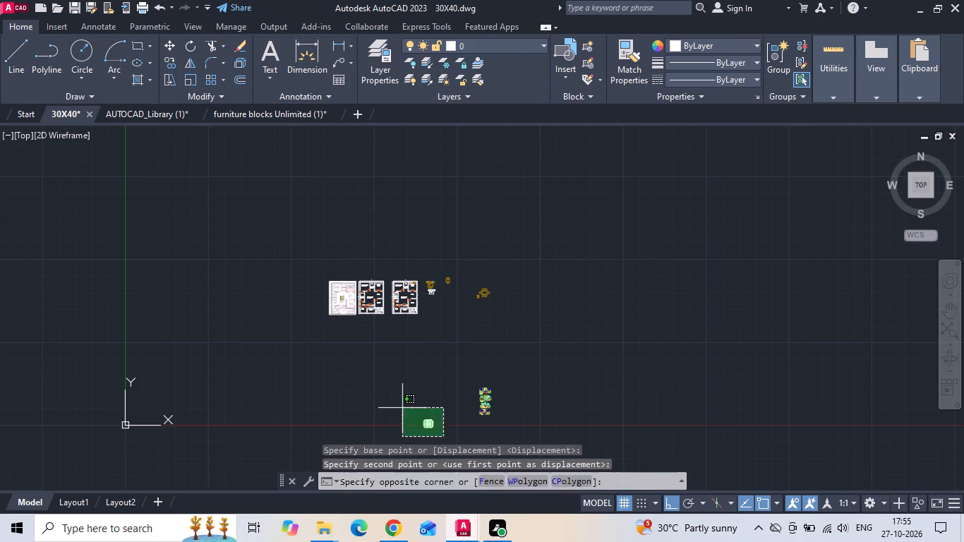
click(402, 408)
drag(503, 430, 483, 405)
click(459, 376)
click(512, 436)
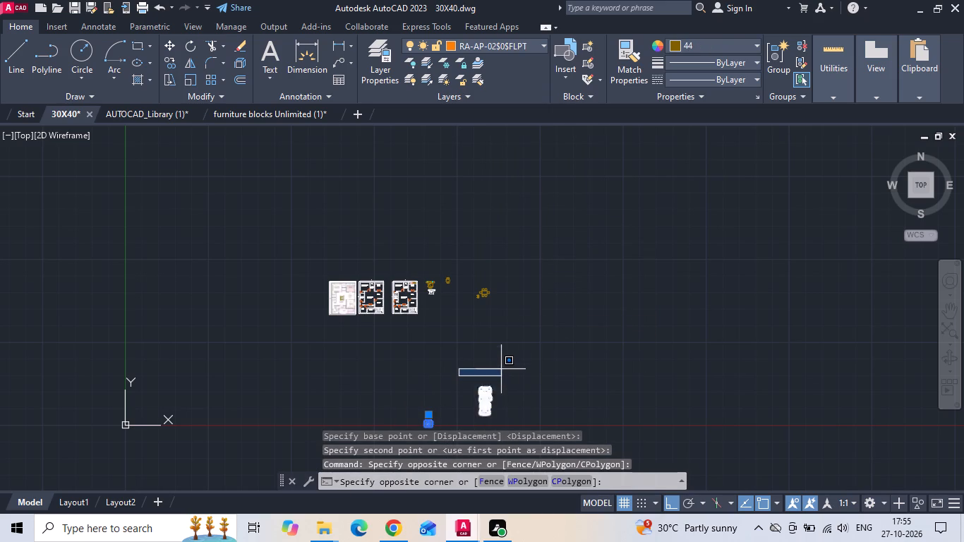
click(515, 428)
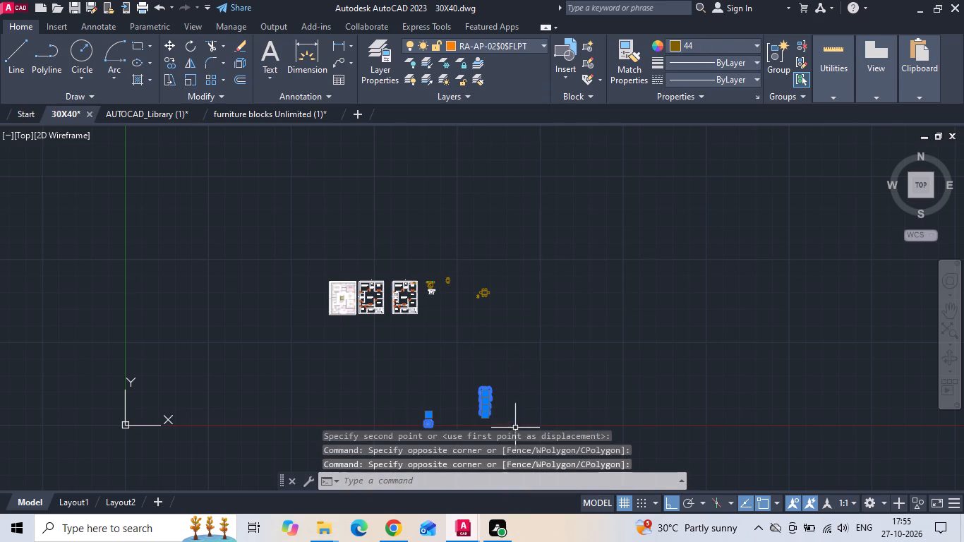
right_click(505, 344)
click(549, 109)
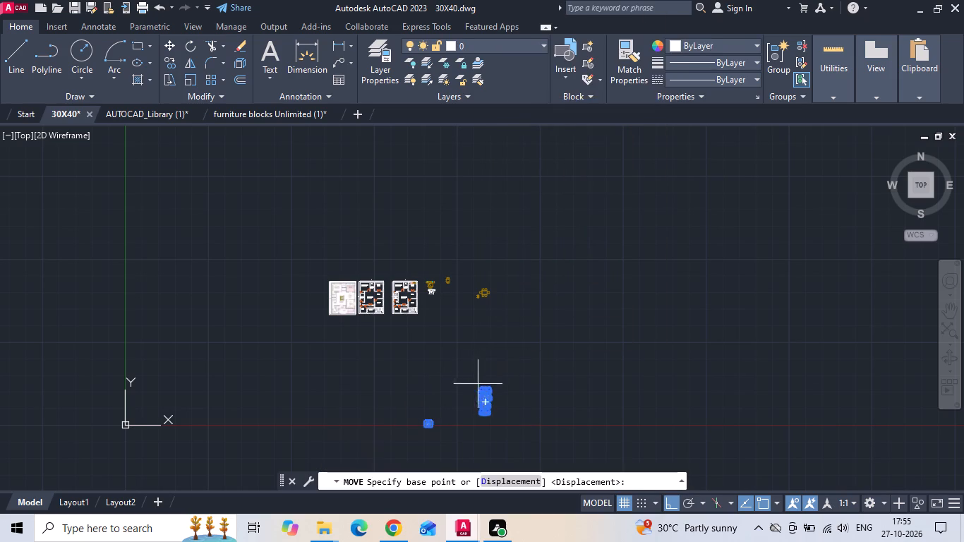
drag(485, 404, 476, 383)
key(F8)
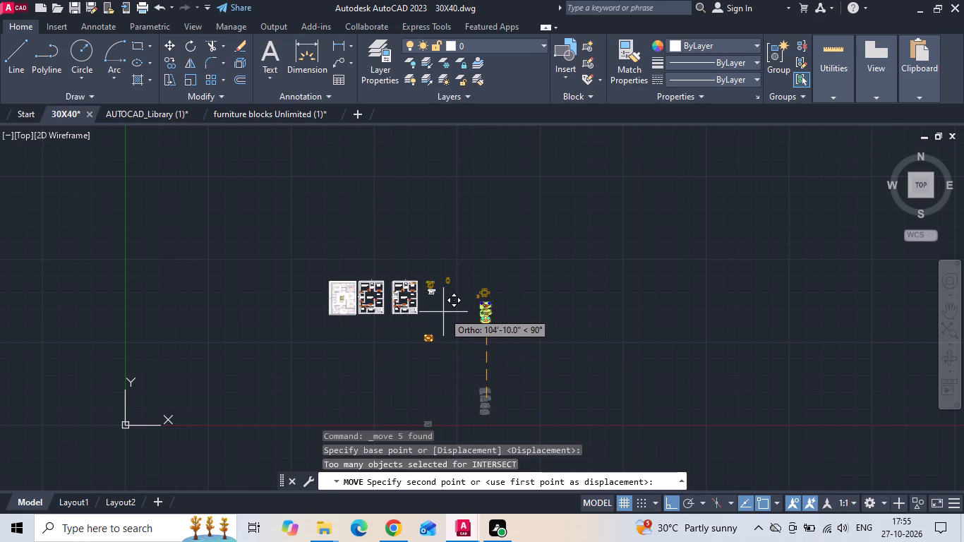
scroll(443, 289, up, 2)
click(546, 243)
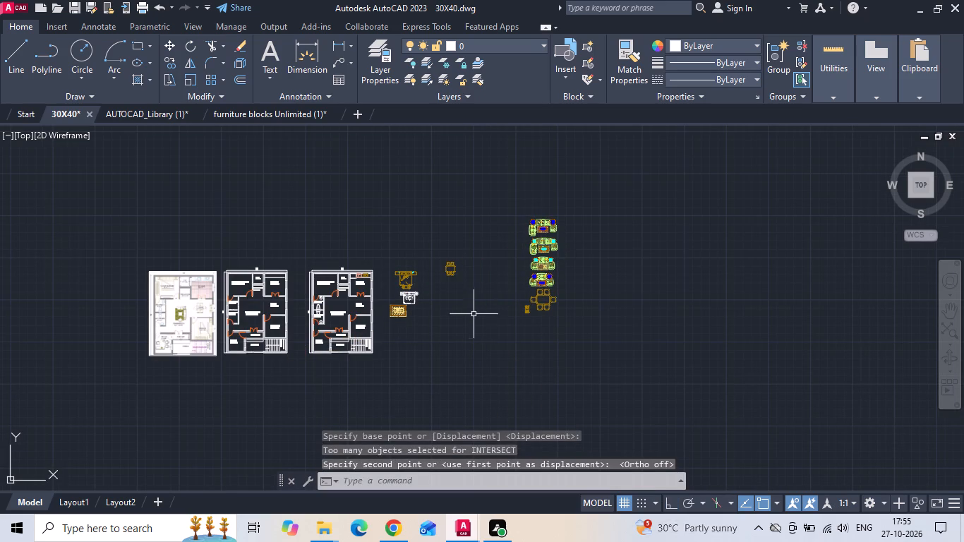
Examine the pasted sofa sets against the drawing room and dining furniture layout in the reference image.
scroll(533, 286, up, 2)
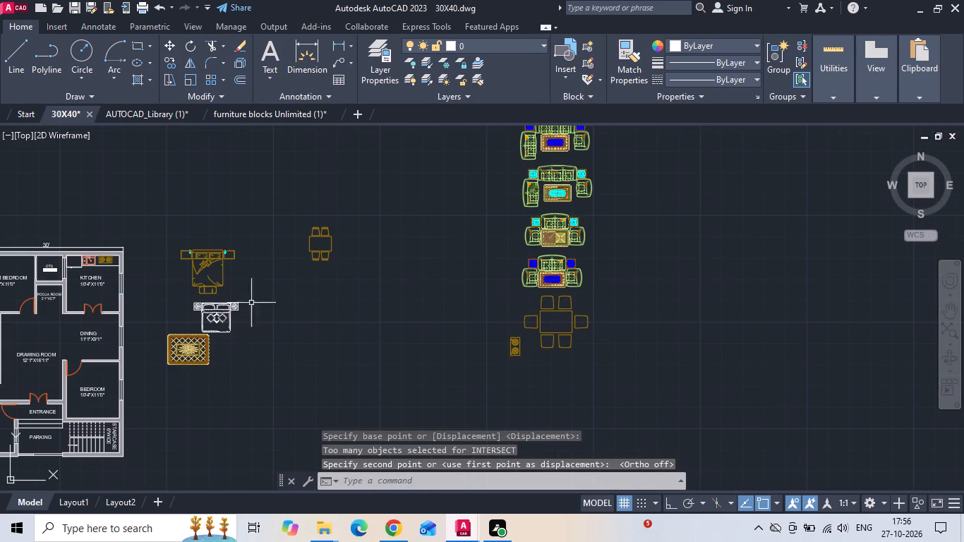
scroll(574, 234, up, 3)
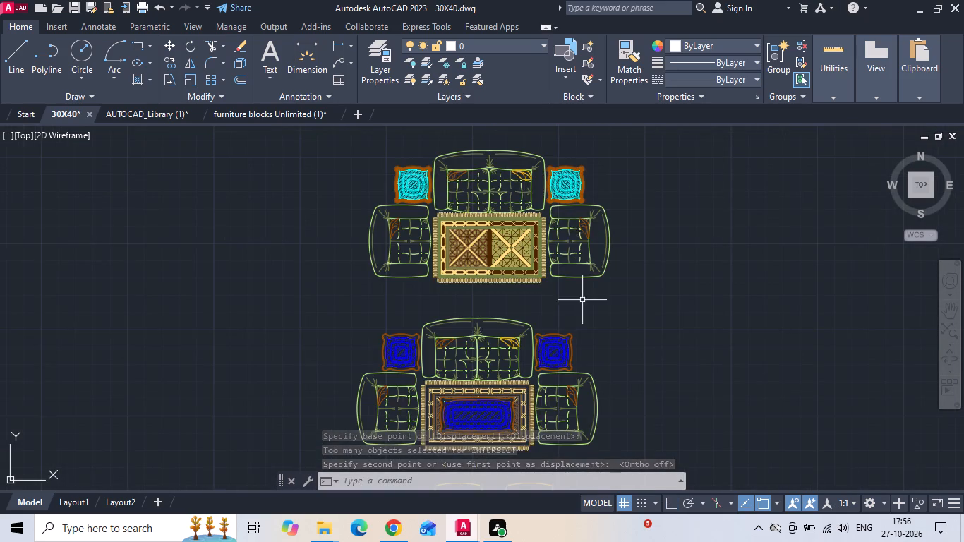
scroll(590, 335, down, 2)
middle_drag(121, 423, 630, 344)
middle_drag(339, 325, 780, 202)
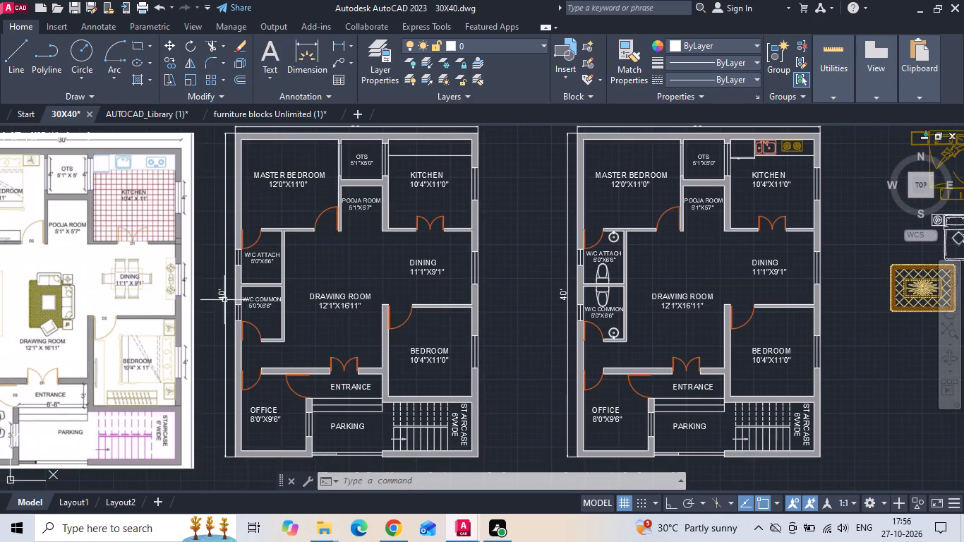
scroll(59, 303, up, 2)
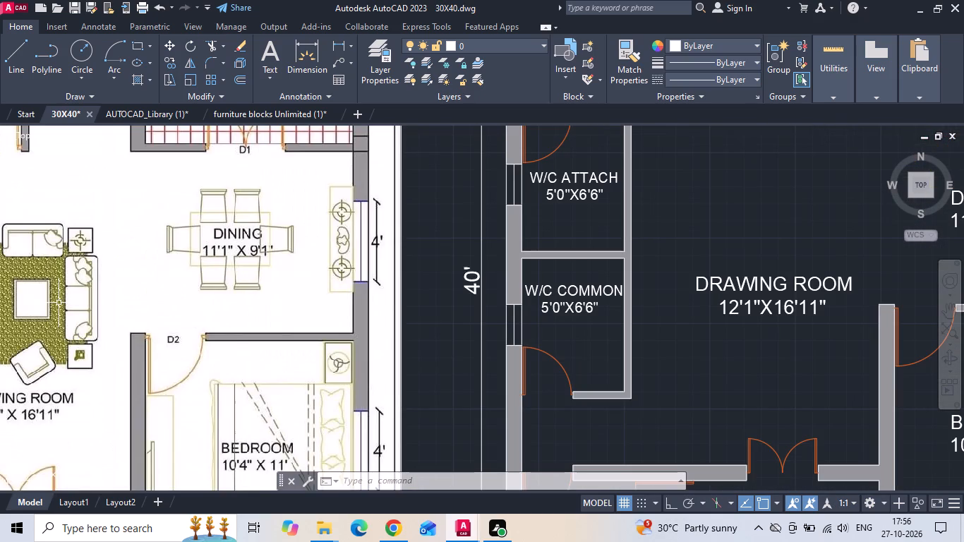
scroll(57, 306, down, 3)
middle_drag(715, 256, 427, 317)
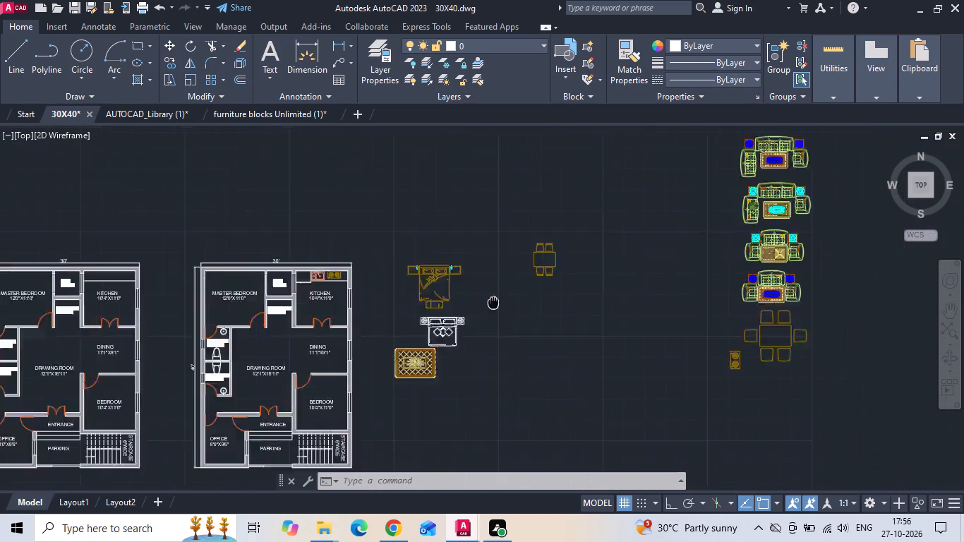
middle_drag(427, 317, 222, 356)
scroll(373, 245, up, 2)
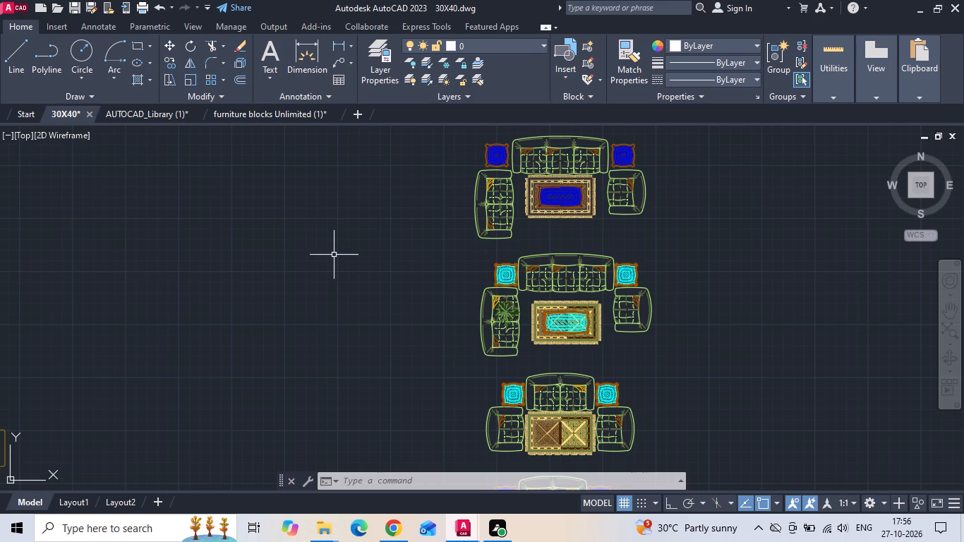
scroll(334, 255, down, 2)
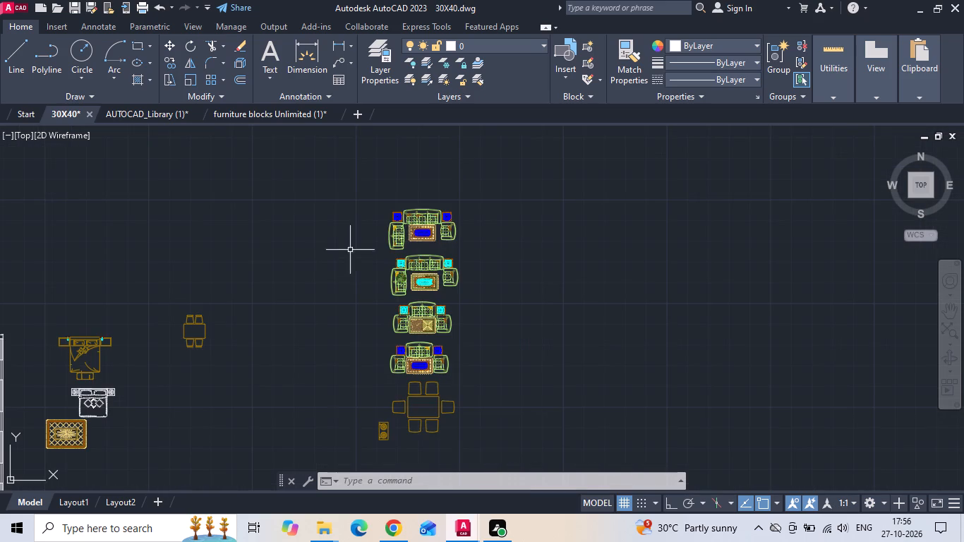
Move the topmost sofa set, with its blue centre table, into the drawing room of the furnished floor plan.
click(411, 221)
right_click(411, 221)
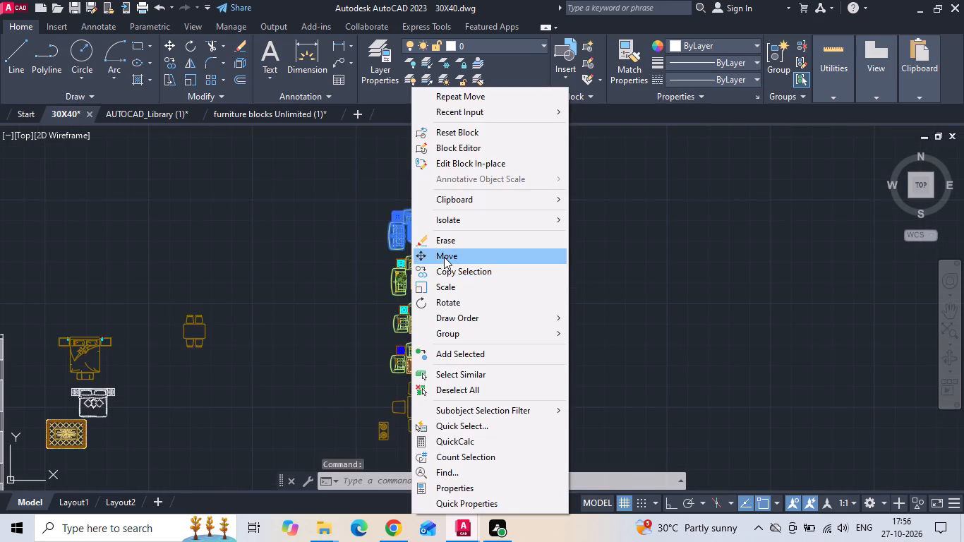
click(444, 257)
drag(430, 243, 347, 286)
middle_drag(463, 287, 628, 243)
scroll(588, 258, down, 2)
scroll(359, 318, up, 2)
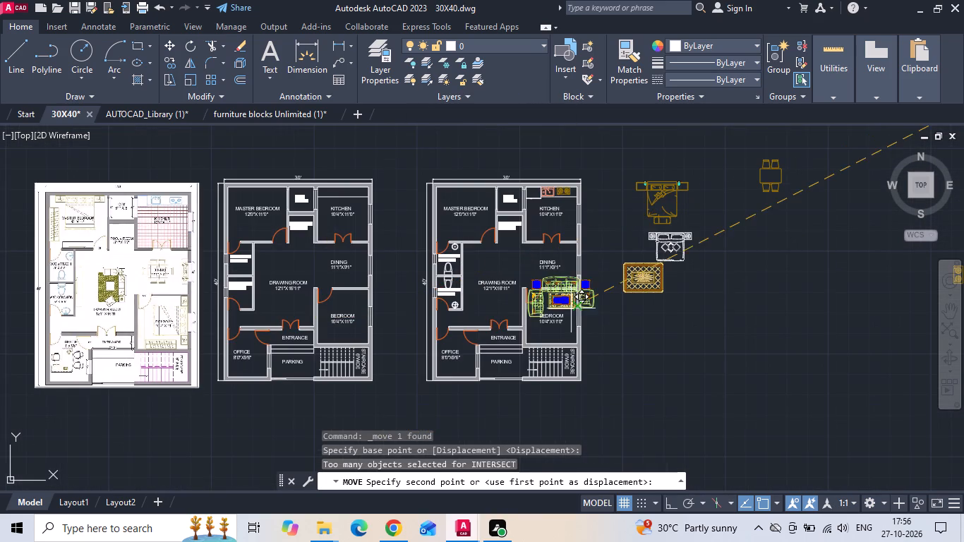
scroll(514, 309, up, 3)
click(495, 279)
key(Escape)
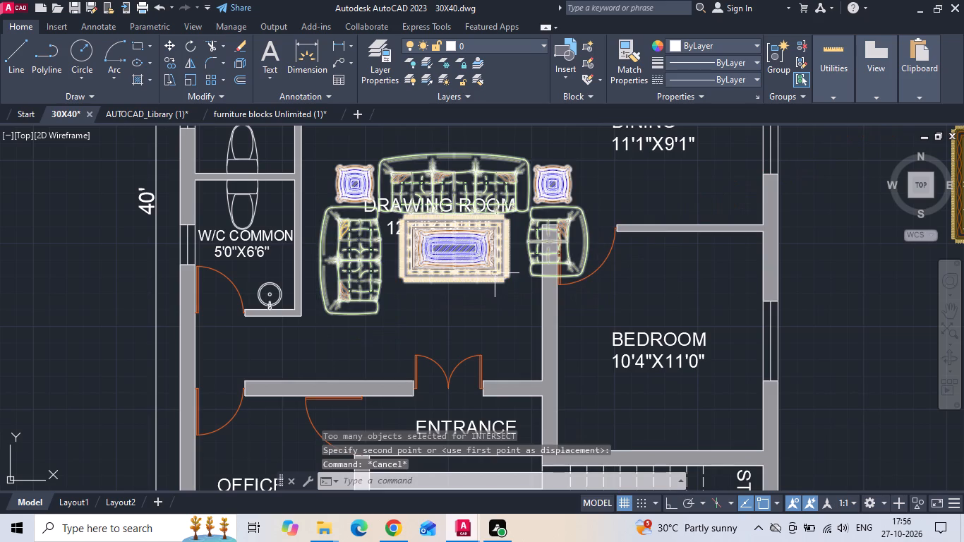
Rotate the drawing room sofa set a quarter turn clockwise so its three-seater faces the W/C side.
click(495, 273)
right_click(495, 272)
click(529, 299)
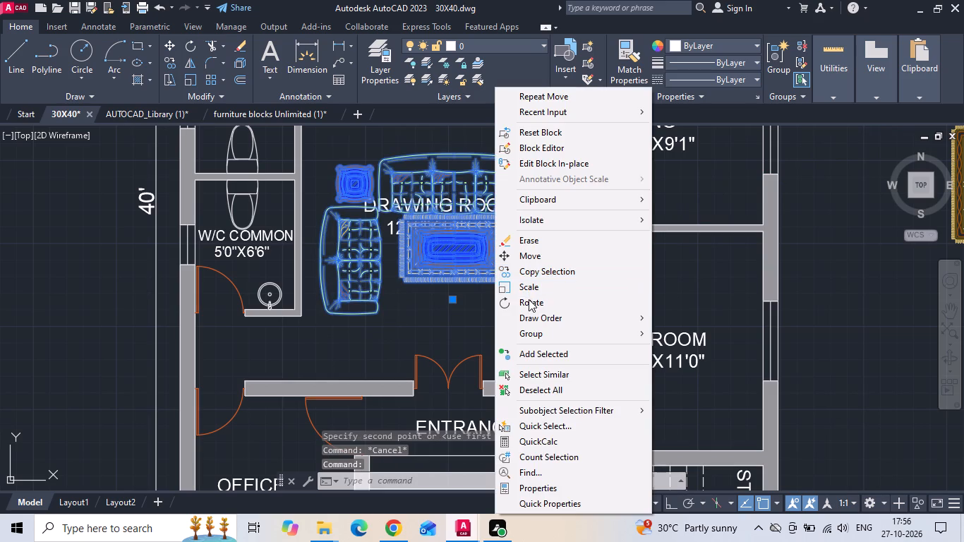
key(F8)
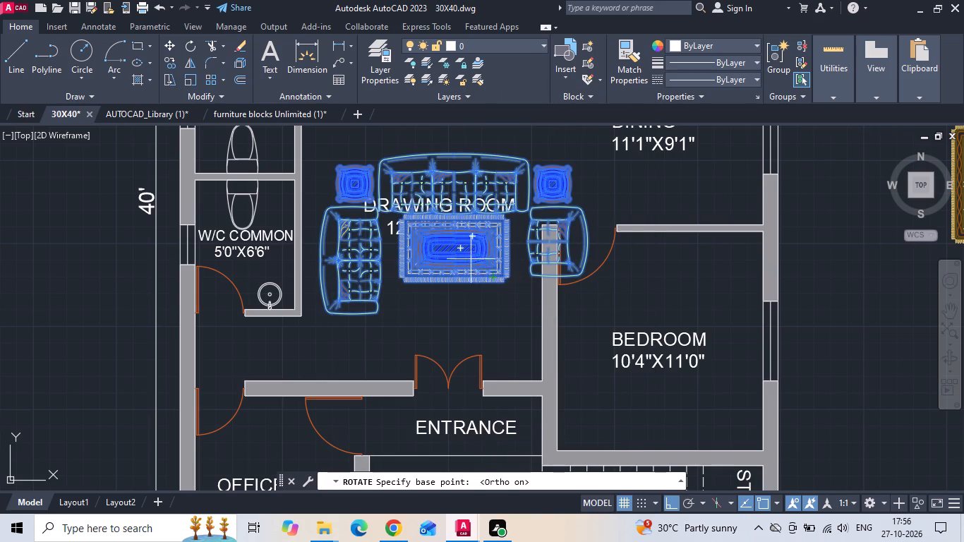
click(471, 259)
middle_drag(446, 332, 465, 227)
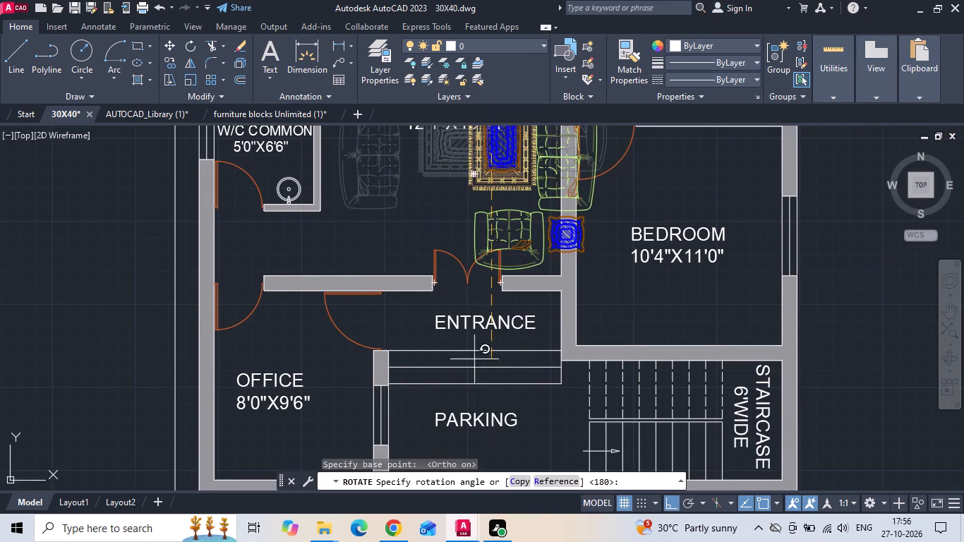
click(482, 452)
Scale the drawing room sofa set down to about half its size.
scroll(500, 406, down, 3)
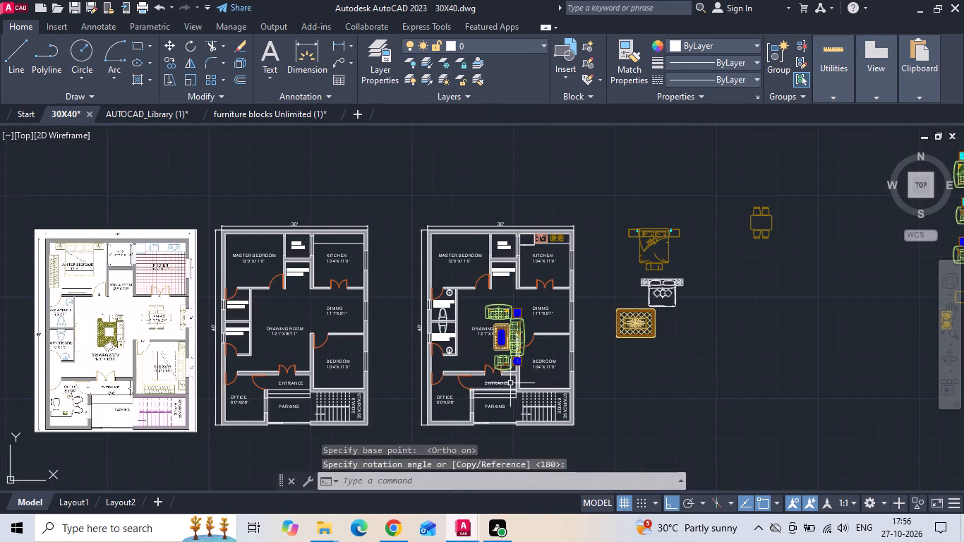
scroll(505, 349, up, 4)
click(498, 278)
right_click(498, 278)
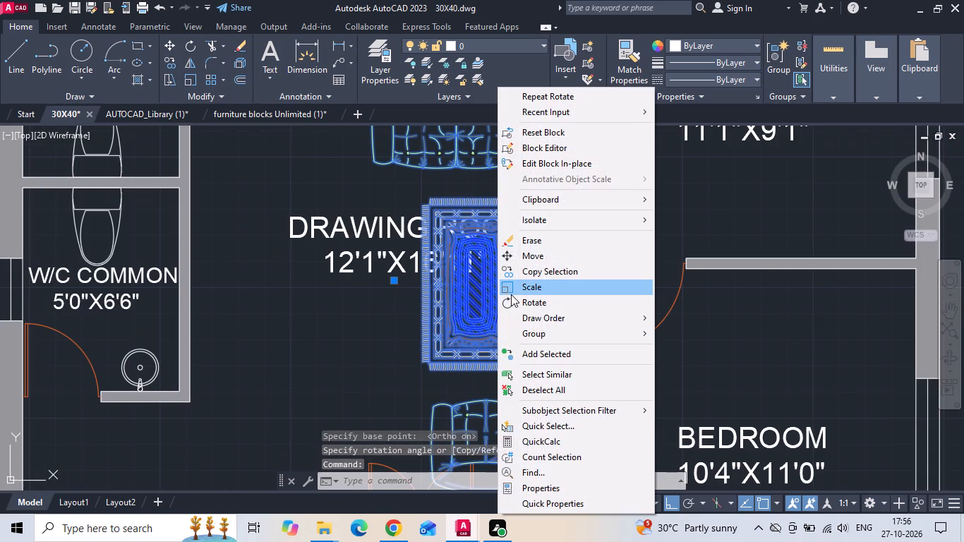
click(511, 294)
click(477, 283)
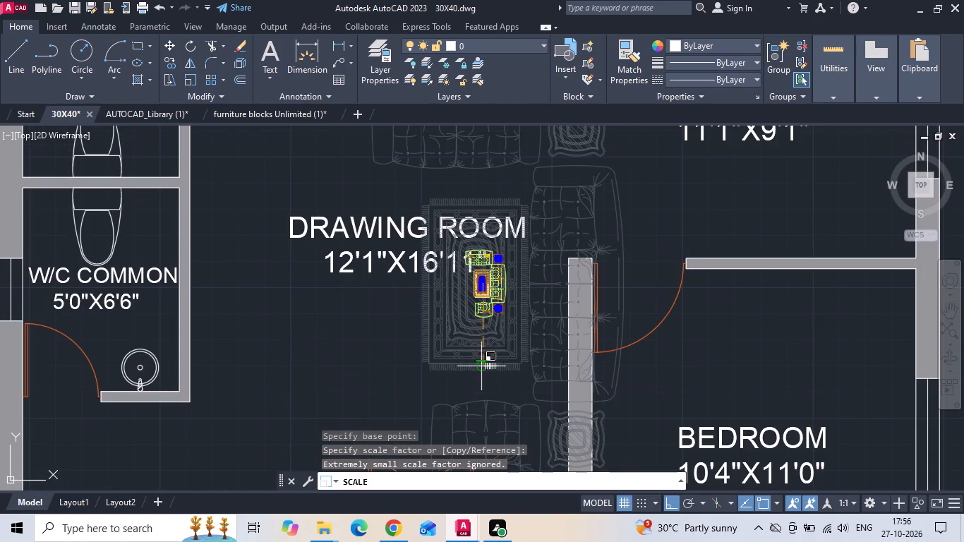
middle_drag(484, 405, 487, 299)
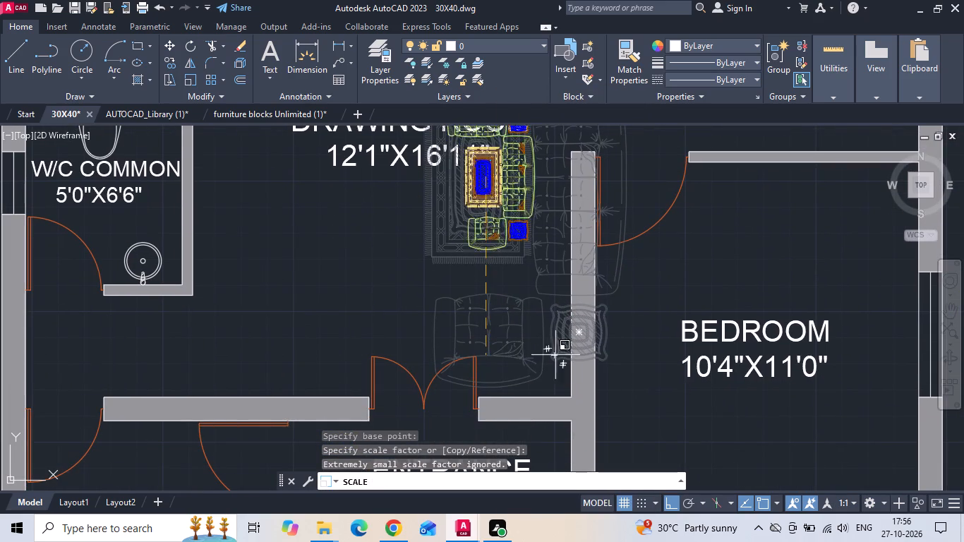
click(745, 411)
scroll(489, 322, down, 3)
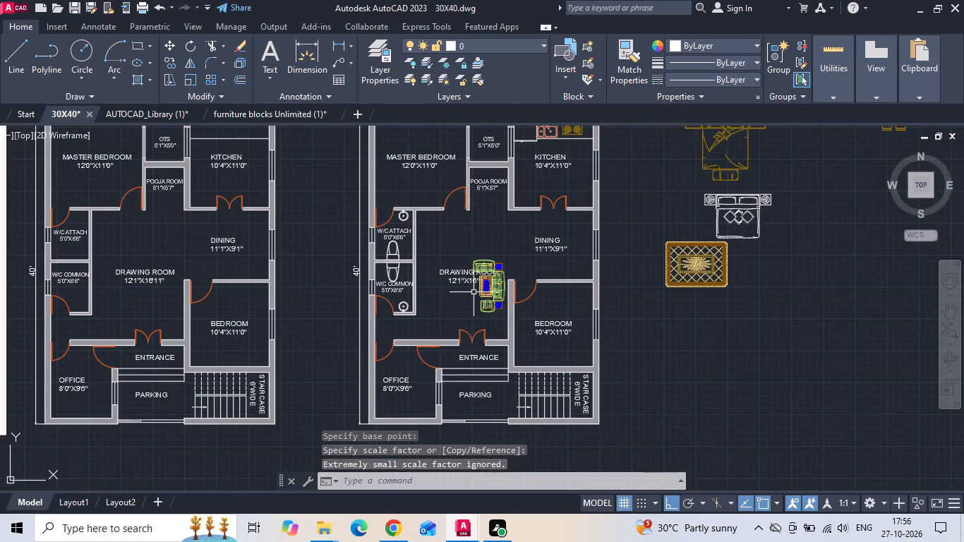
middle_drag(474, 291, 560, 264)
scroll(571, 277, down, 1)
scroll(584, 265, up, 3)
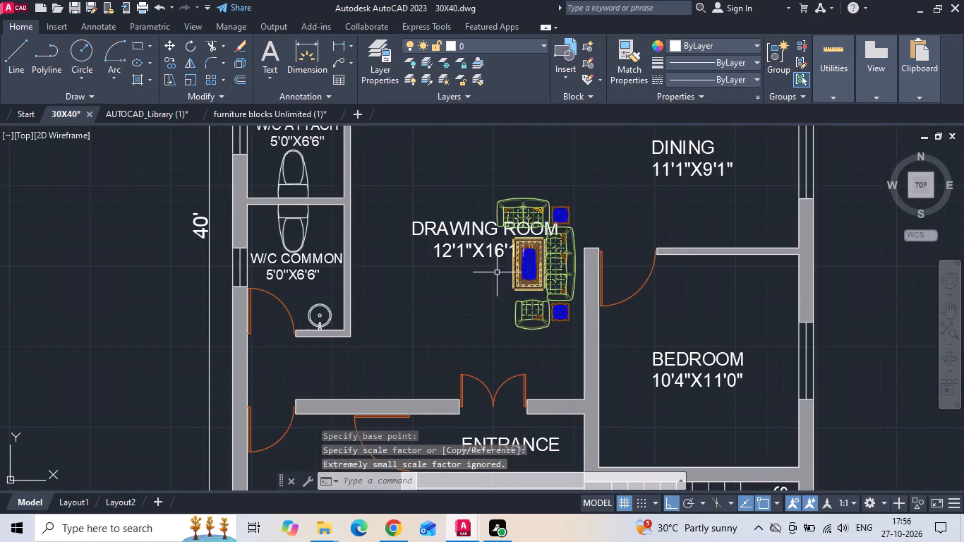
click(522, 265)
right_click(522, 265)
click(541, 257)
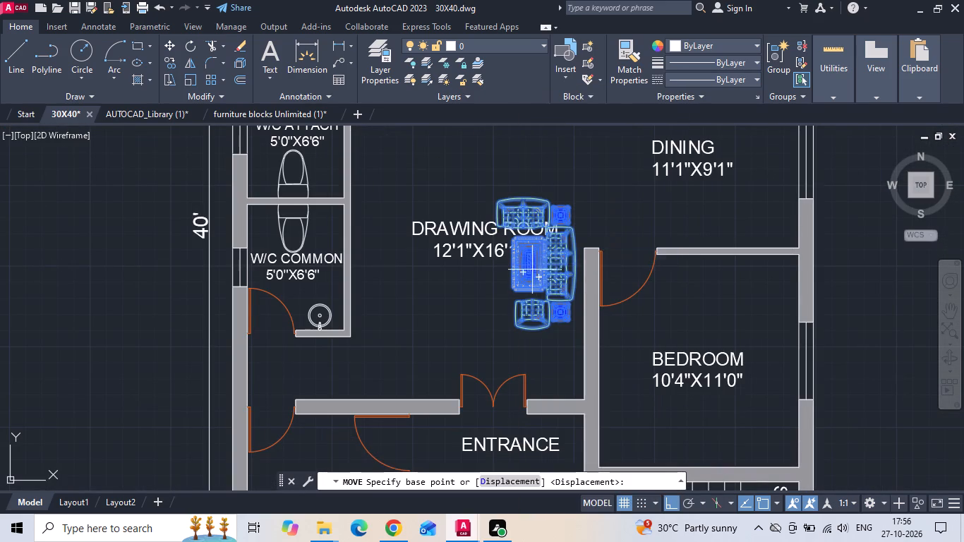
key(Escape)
Scale the drawing room sofa set up to about one and a half times its size.
click(531, 262)
right_click(530, 261)
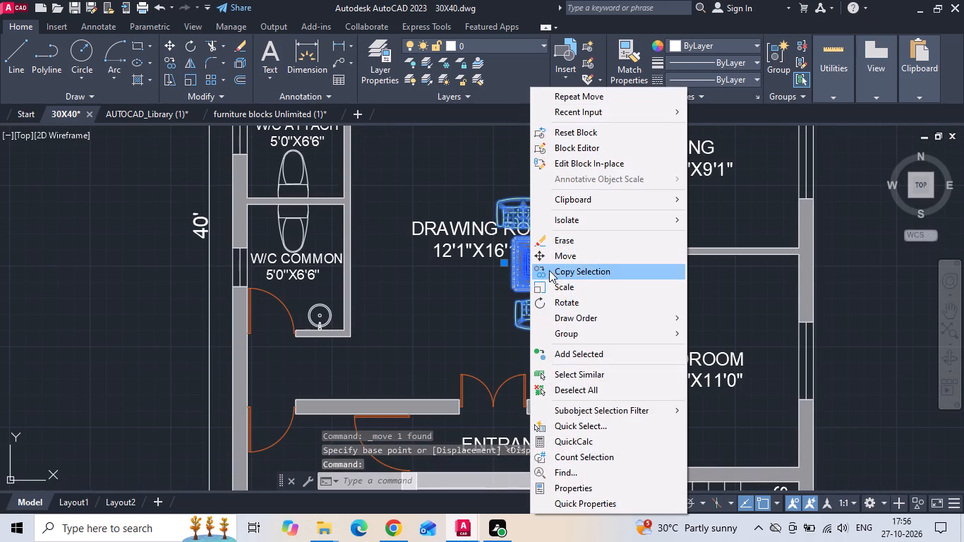
click(553, 284)
click(528, 257)
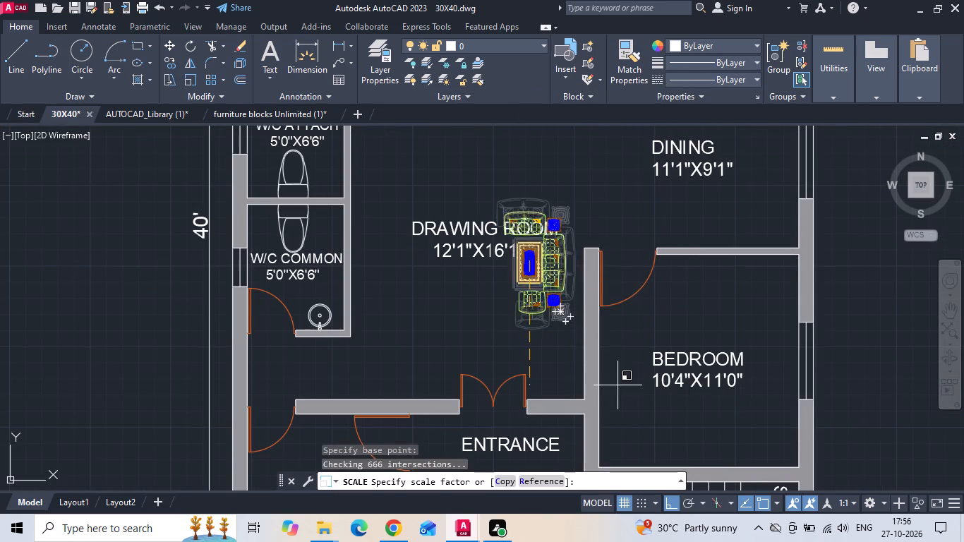
click(771, 405)
Move the sofa set away from the bedroom wall and up into the middle of the drawing room, with Ortho off.
scroll(615, 313, down, 3)
scroll(582, 282, up, 2)
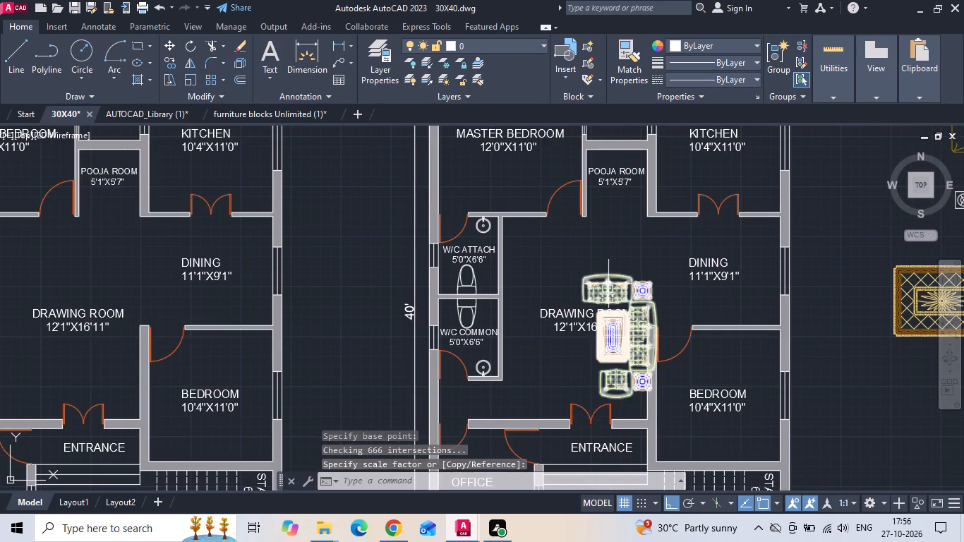
click(609, 284)
right_click(609, 284)
click(641, 254)
drag(649, 304, 646, 292)
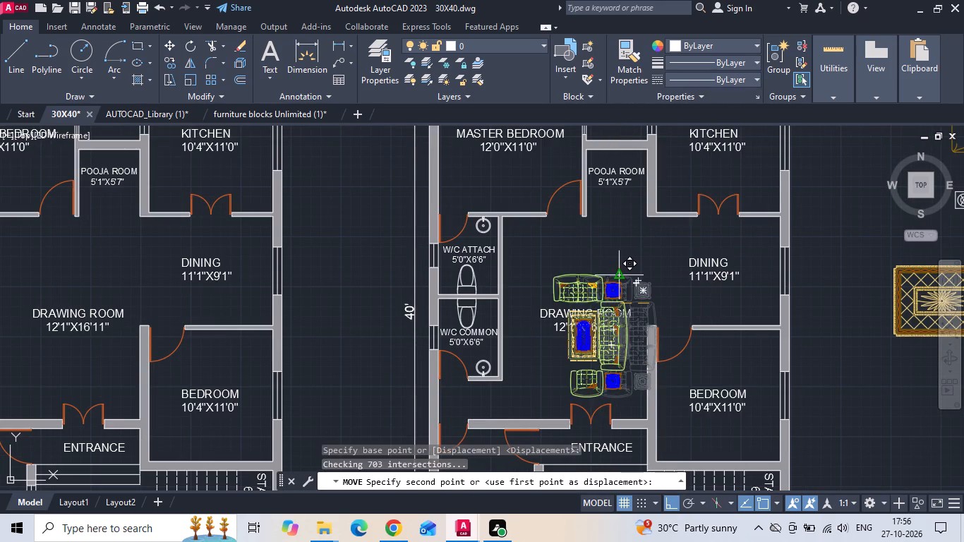
key(F8)
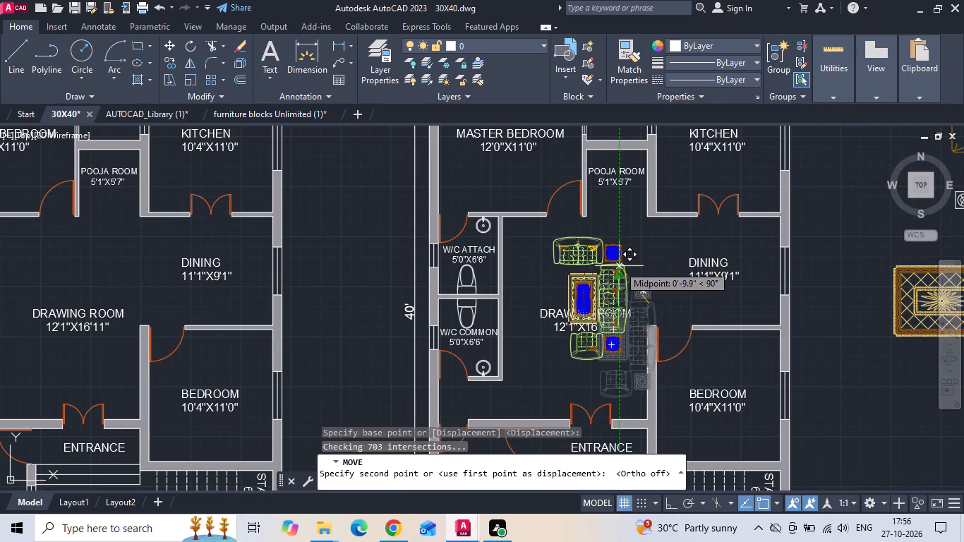
scroll(619, 266, up, 1)
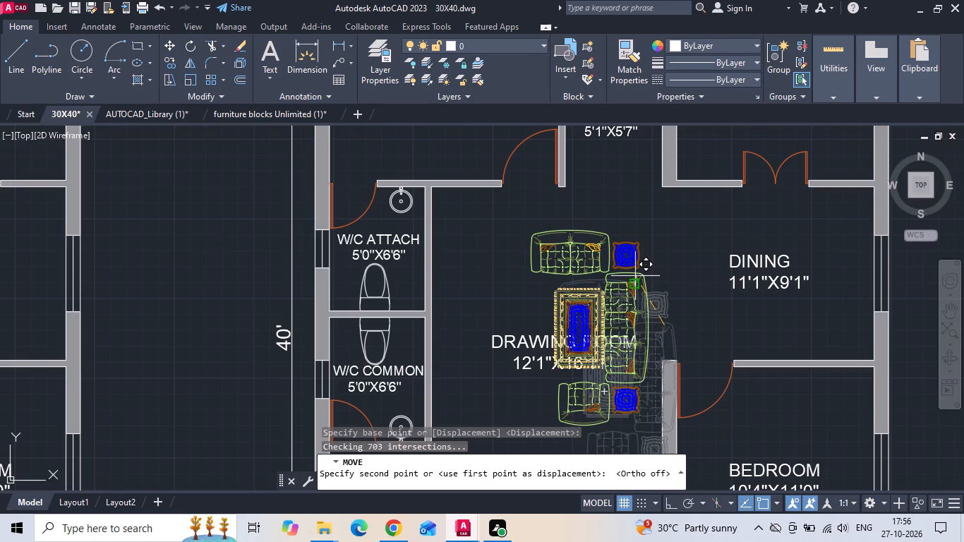
scroll(635, 276, down, 2)
scroll(635, 276, up, 2)
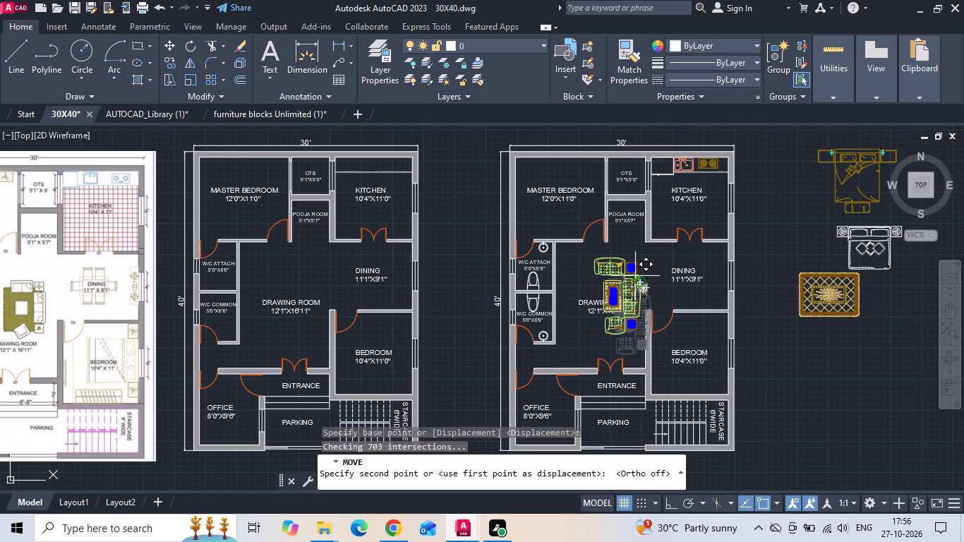
click(631, 273)
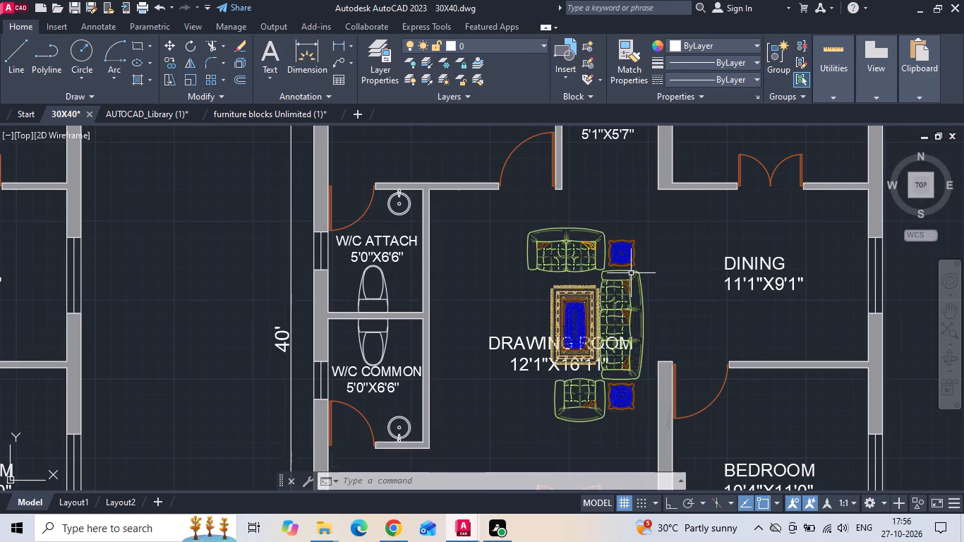
Move the DRAWING ROOM label below the sofa set, above the entrance double door.
scroll(570, 257, down, 2)
click(553, 299)
right_click(553, 298)
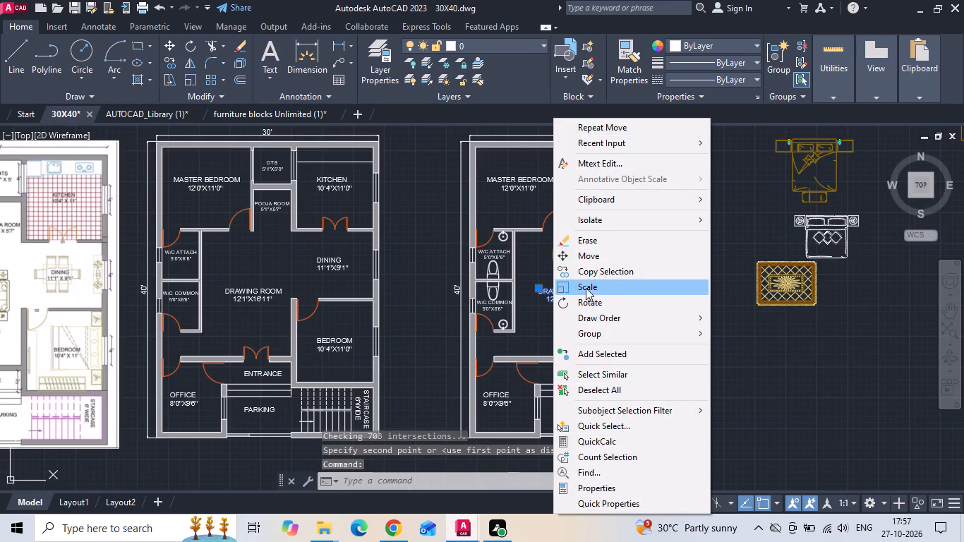
click(594, 263)
click(732, 320)
scroll(740, 352, up, 2)
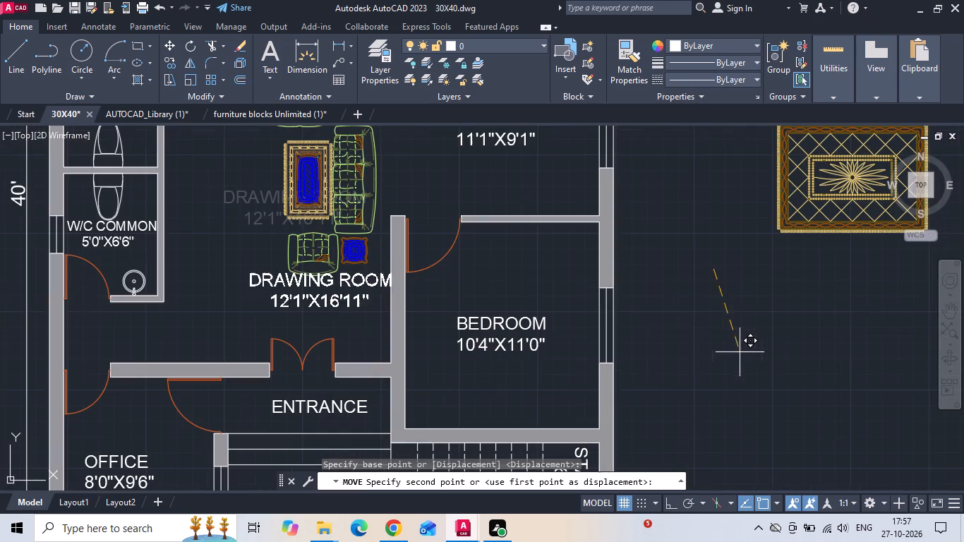
click(712, 366)
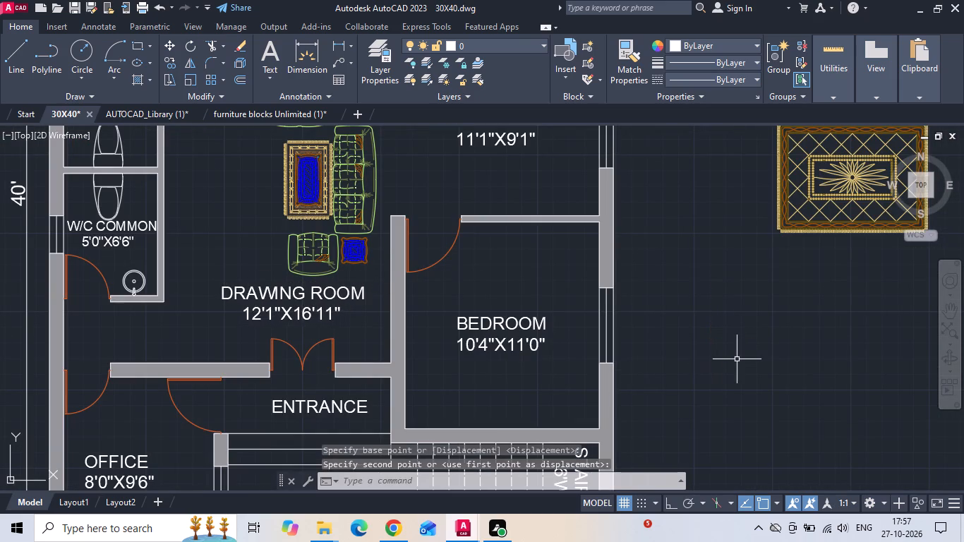
Move the six-seat dining table into the dining room of the furnished plan, over the DINING label.
scroll(736, 361, down, 2)
middle_drag(37, 321, 223, 317)
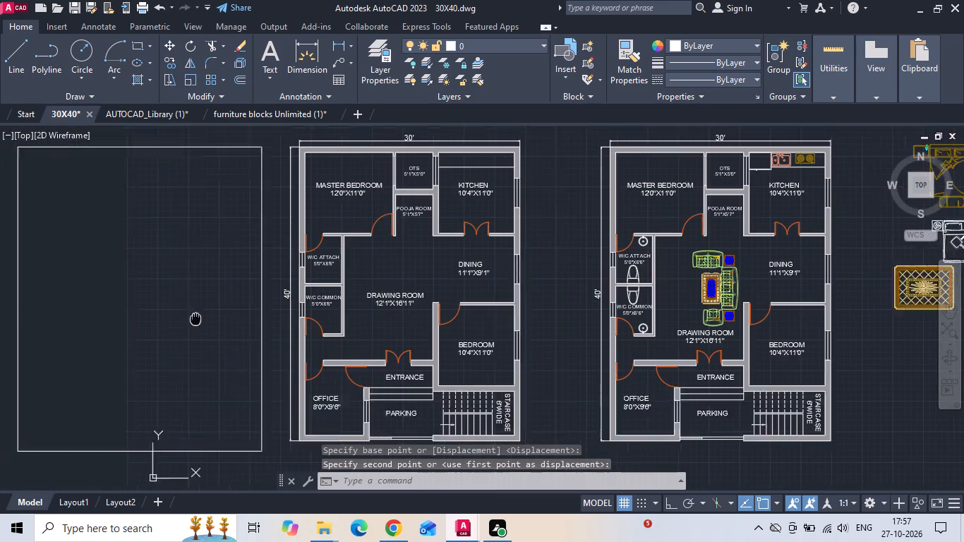
middle_drag(223, 317, 224, 316)
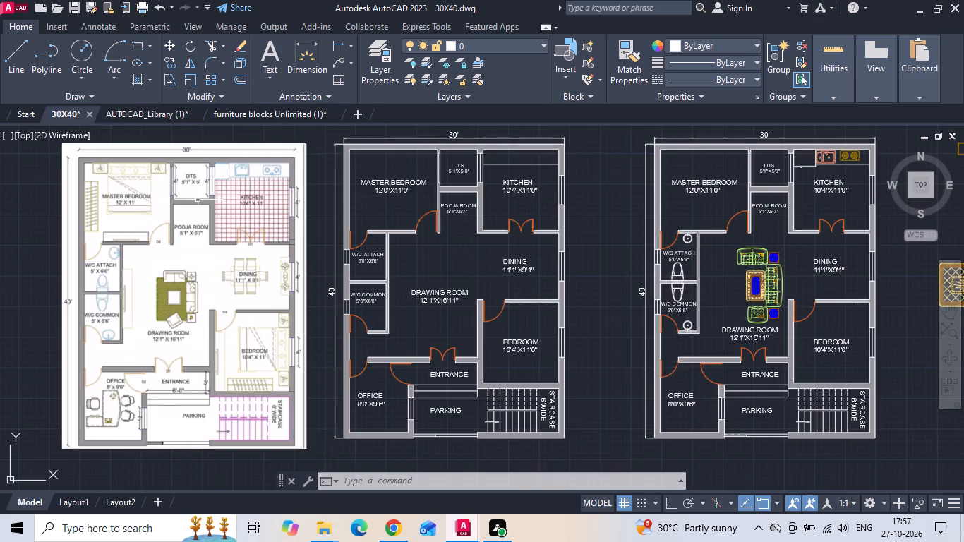
scroll(193, 229, down, 2)
scroll(544, 217, up, 1)
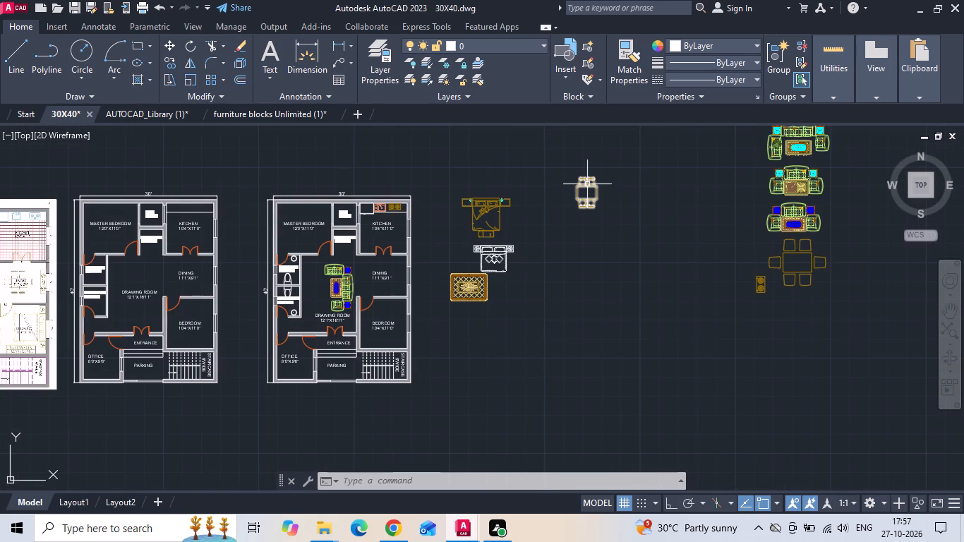
click(789, 259)
click(772, 251)
right_click(772, 251)
click(795, 261)
drag(795, 261, 783, 263)
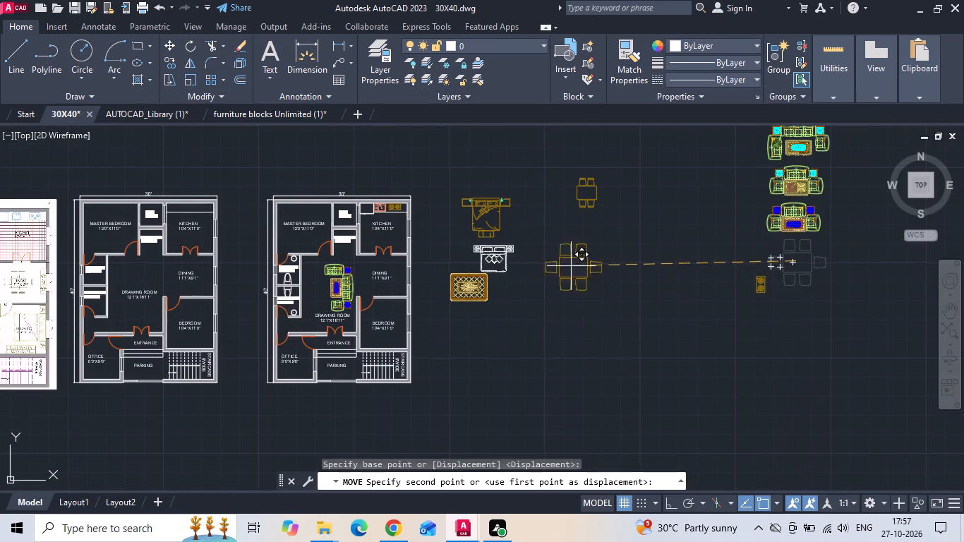
scroll(356, 270, up, 3)
click(387, 274)
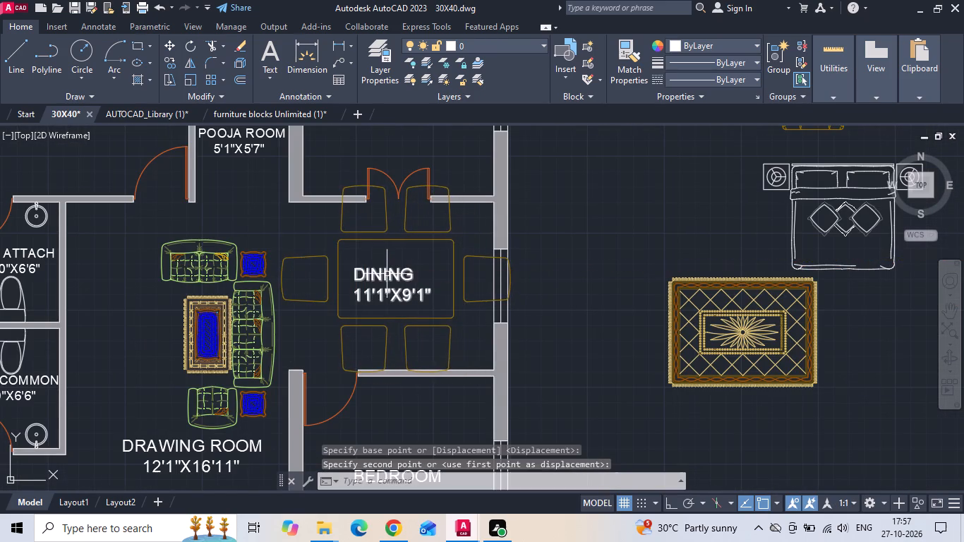
Scale the six-seat dining set down to about two thirds of its size so it fits inside the dining room.
click(366, 247)
click(334, 225)
right_click(332, 224)
click(378, 285)
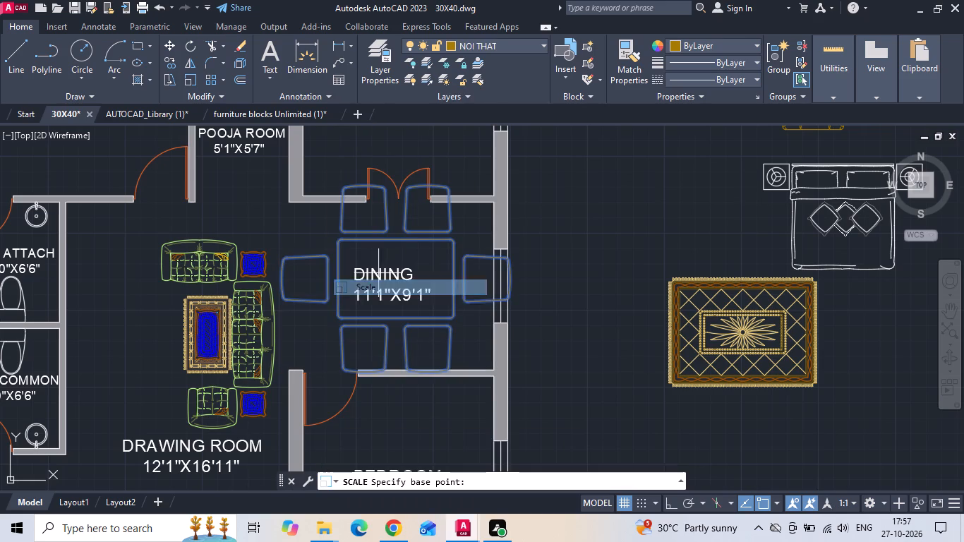
click(395, 241)
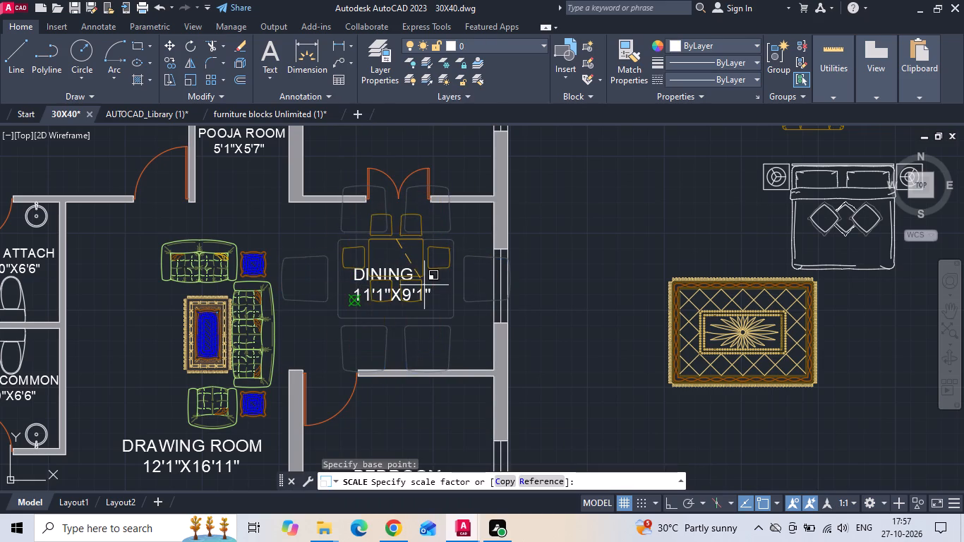
click(423, 285)
Move the dining set slightly down, away from the kitchen door, so its table surrounds the DINING label.
click(414, 236)
right_click(393, 244)
click(429, 255)
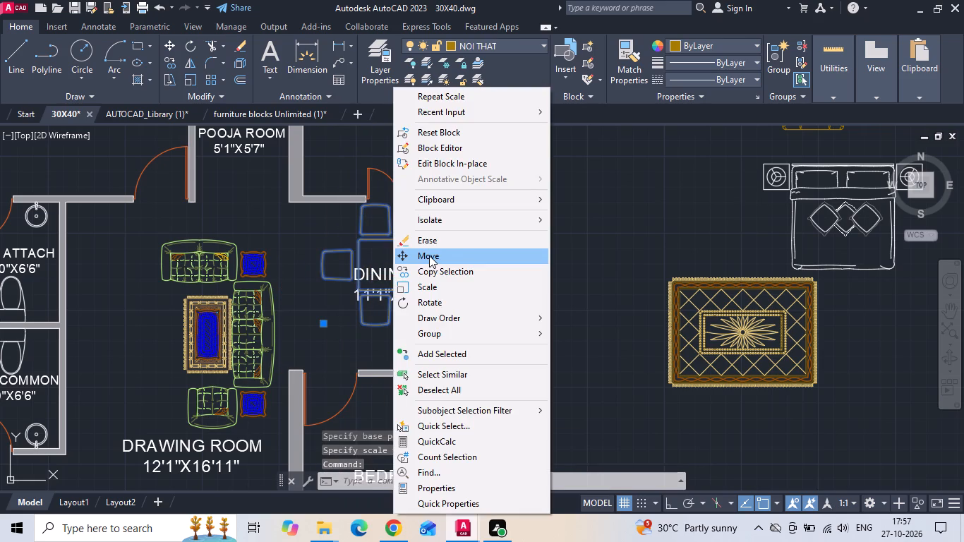
click(653, 234)
click(649, 254)
Scale the six-seat dining set down slightly more, from a base point on the table's upper edge.
scroll(651, 246, down, 2)
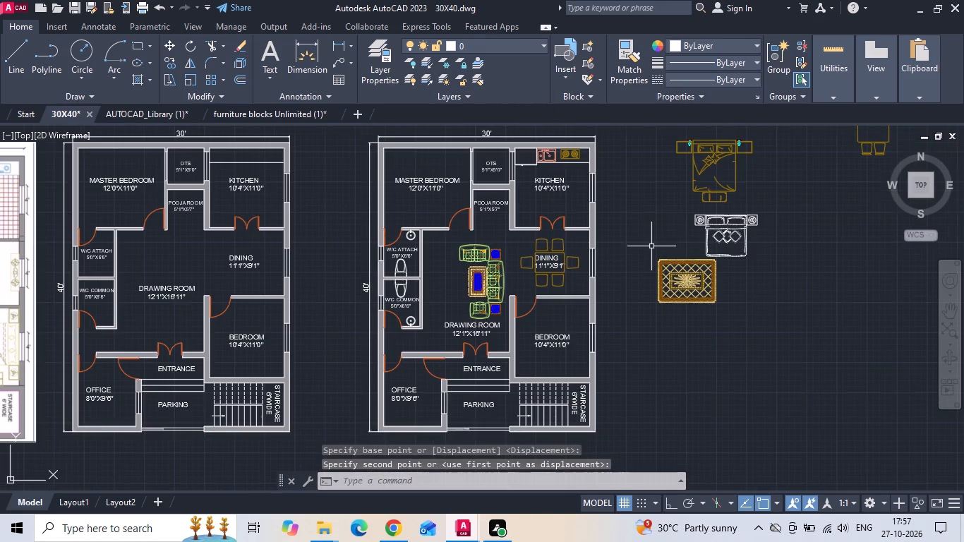
scroll(652, 246, down, 1)
scroll(590, 265, up, 4)
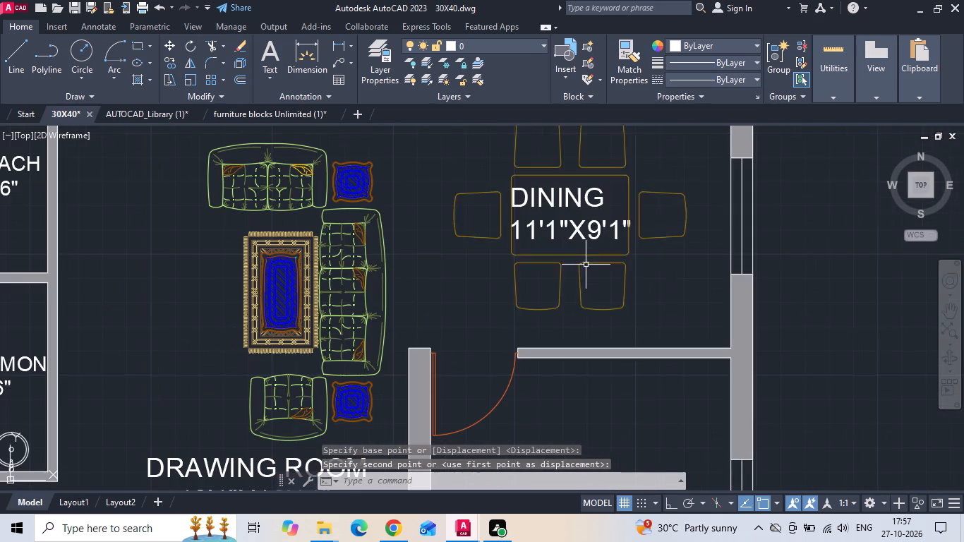
click(587, 179)
click(574, 173)
right_click(574, 172)
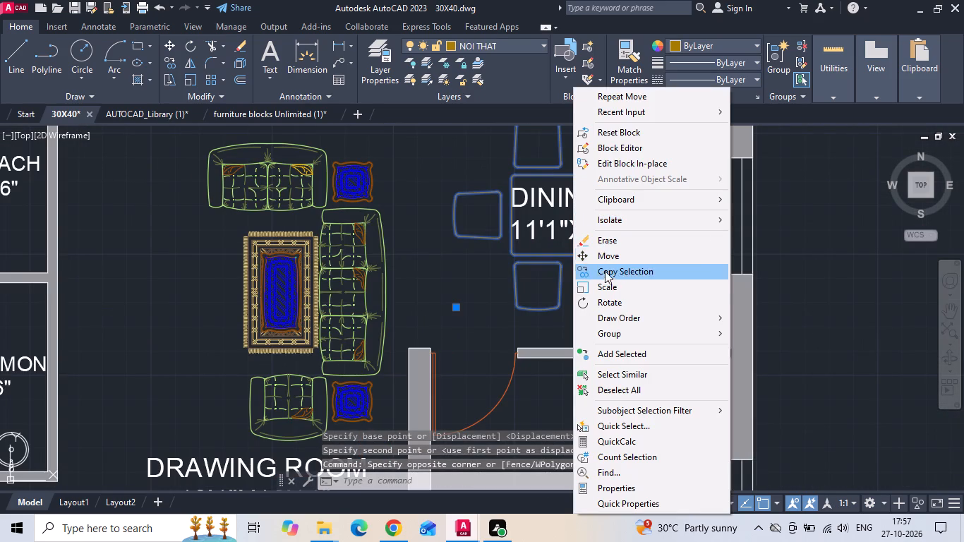
click(604, 287)
drag(567, 176, 578, 180)
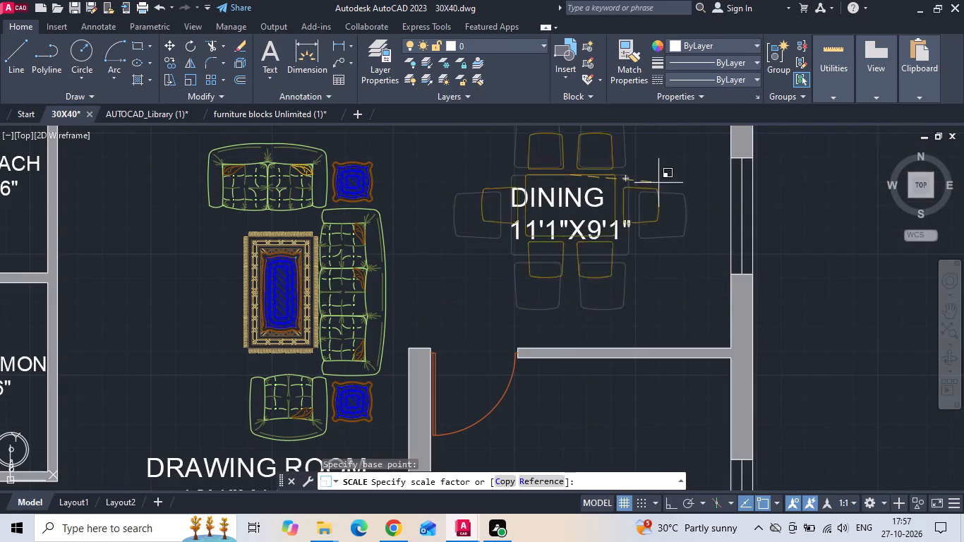
click(669, 179)
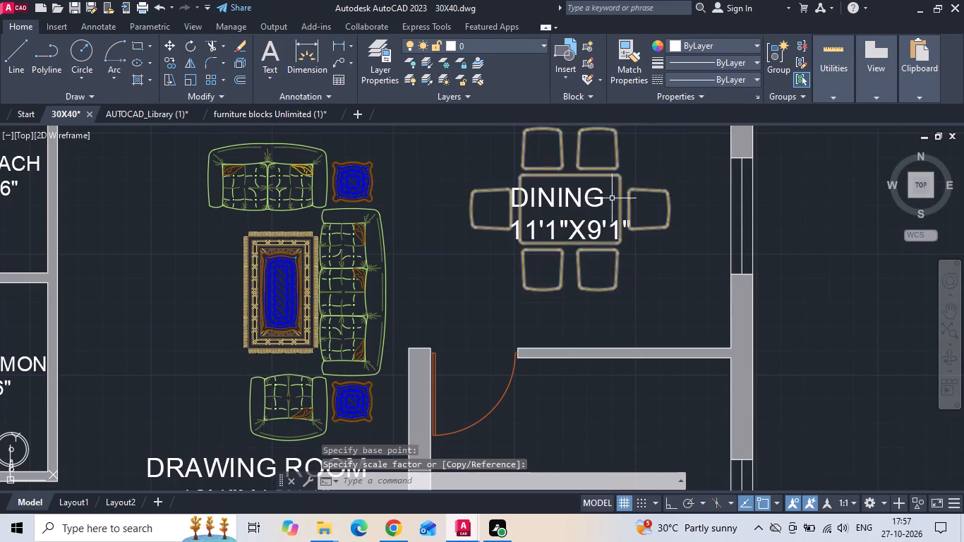
Nudge the DINING label slightly to the right over the dining table.
click(579, 203)
right_click(578, 203)
click(596, 254)
click(498, 274)
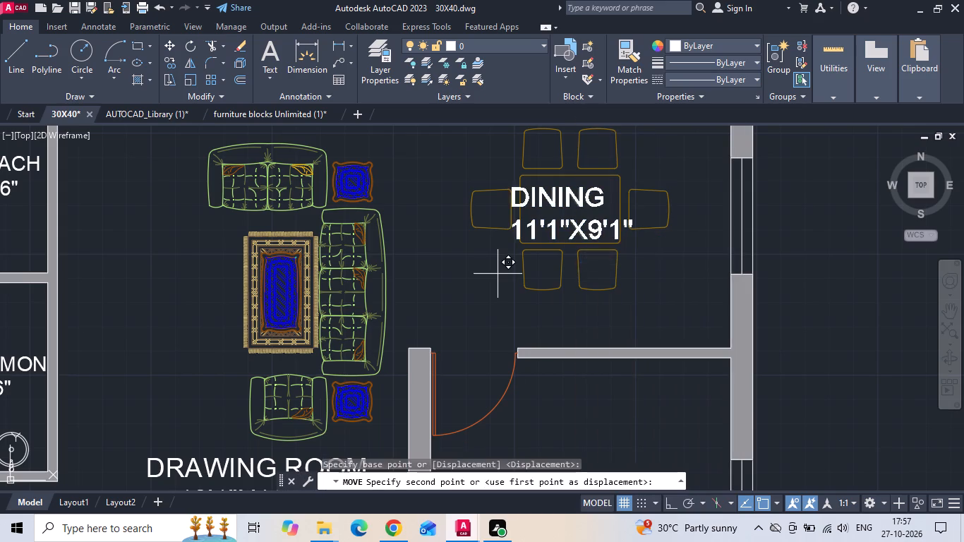
click(502, 274)
Delete the unused patterned rug beside the furnished plan, below the white double bed.
scroll(504, 270, down, 2)
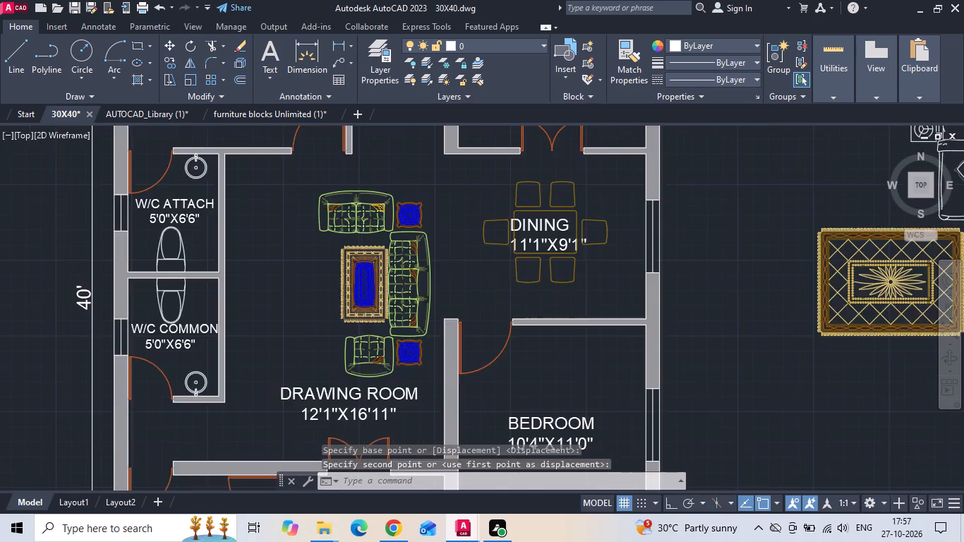
scroll(501, 270, down, 1)
middle_drag(462, 291, 525, 263)
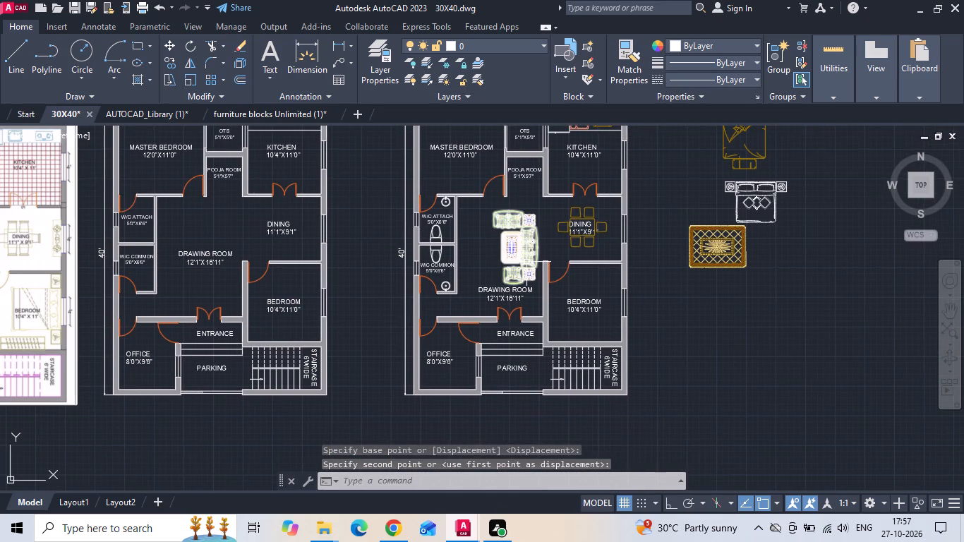
click(718, 248)
key(Delete)
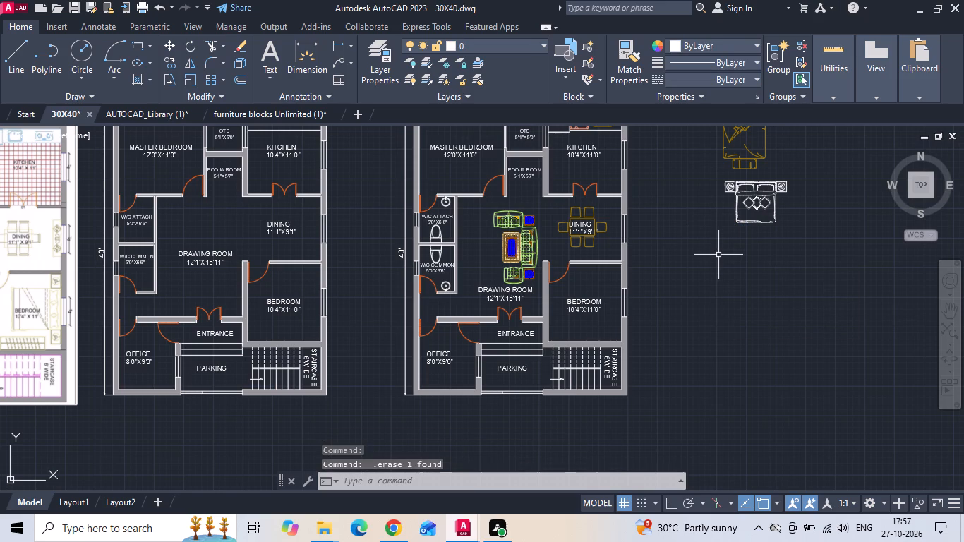
Delete the unused white double bed beside the furnished plan.
scroll(688, 296, down, 1)
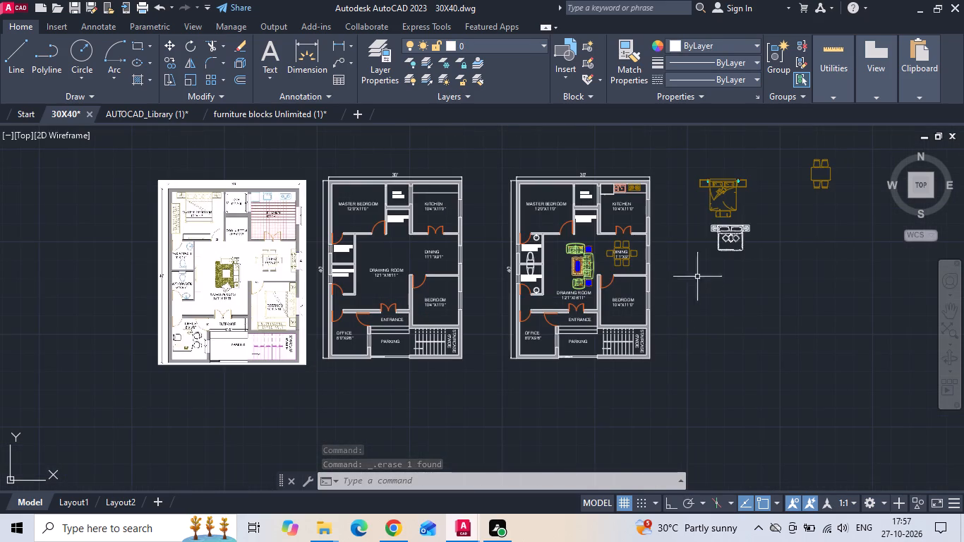
click(739, 238)
right_click(739, 238)
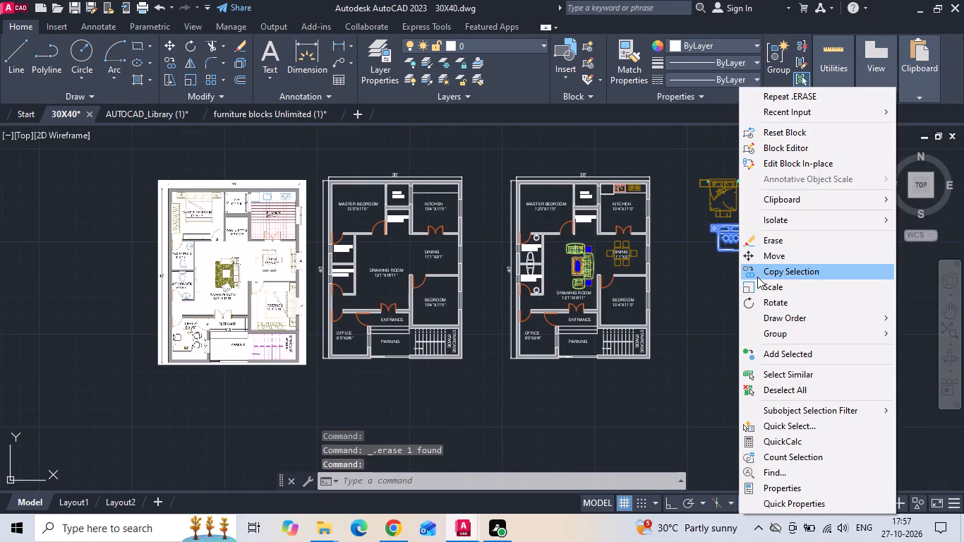
key(Escape)
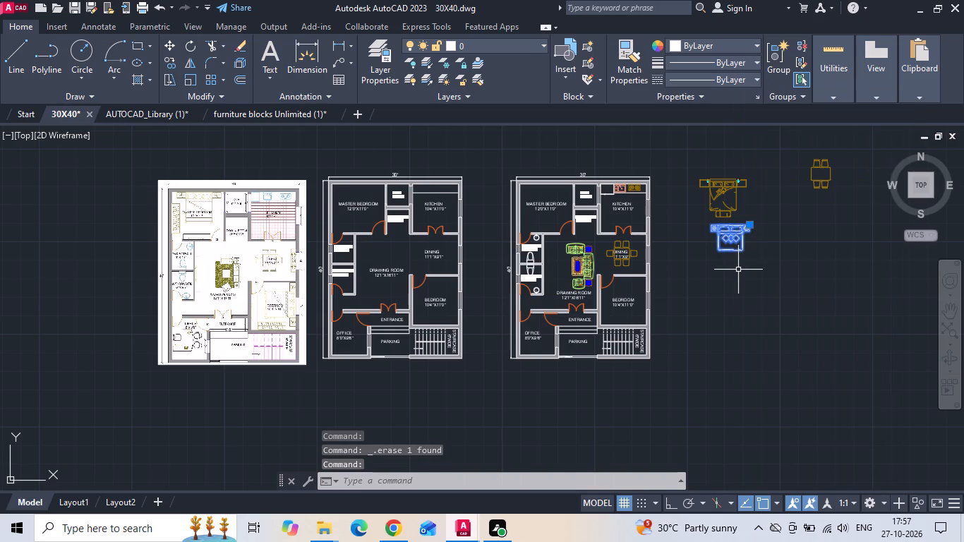
key(Delete)
Move the yellow double bed by its headboard midpoint into the furnished plan's MASTER BEDROOM, against the upper wall.
drag(725, 170, 723, 183)
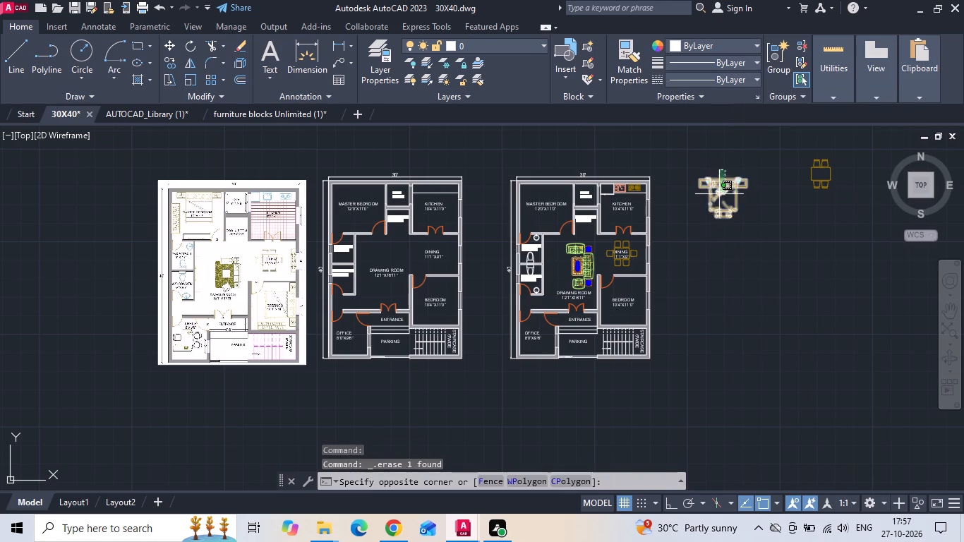
click(719, 194)
right_click(719, 194)
click(758, 254)
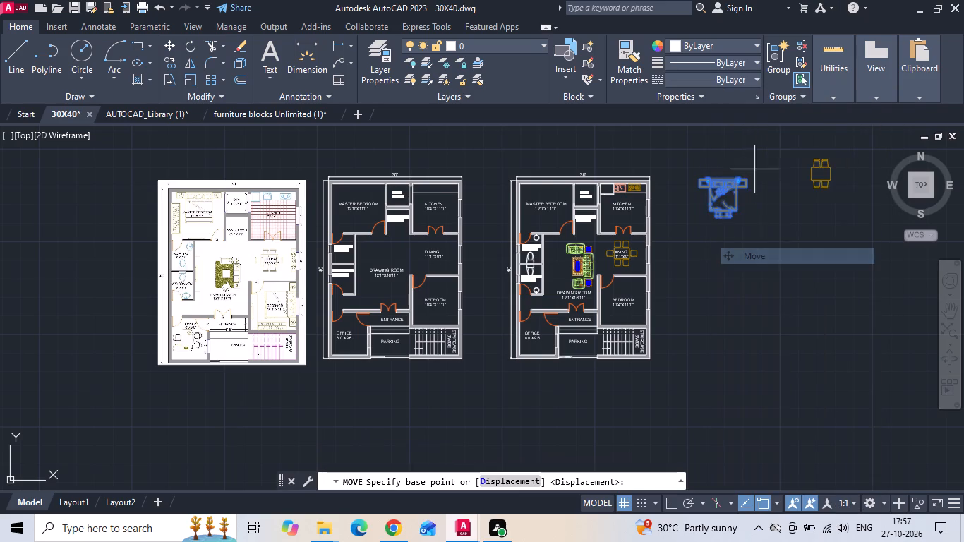
scroll(754, 168, up, 3)
scroll(627, 201, up, 1)
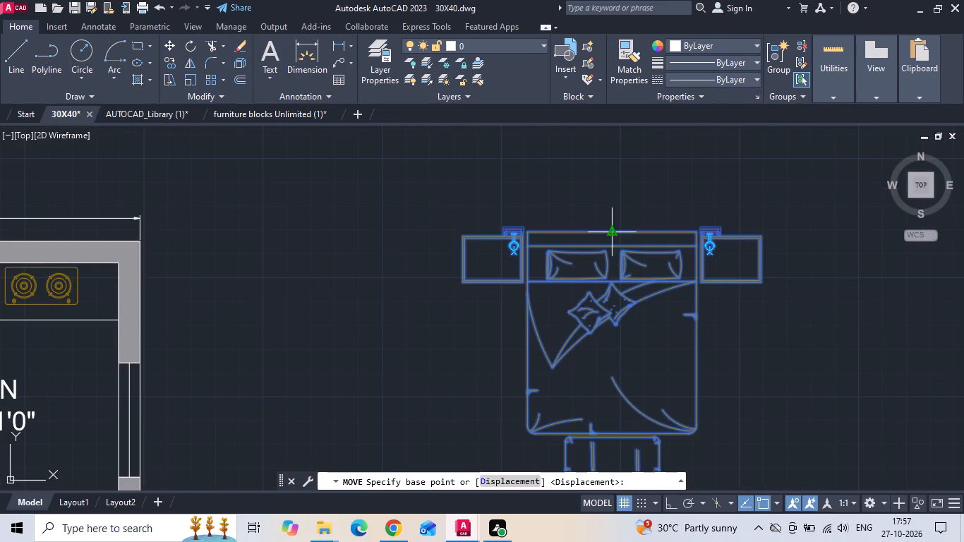
click(615, 231)
scroll(665, 254, down, 3)
scroll(0, 274, up, 2)
scroll(198, 251, down, 2)
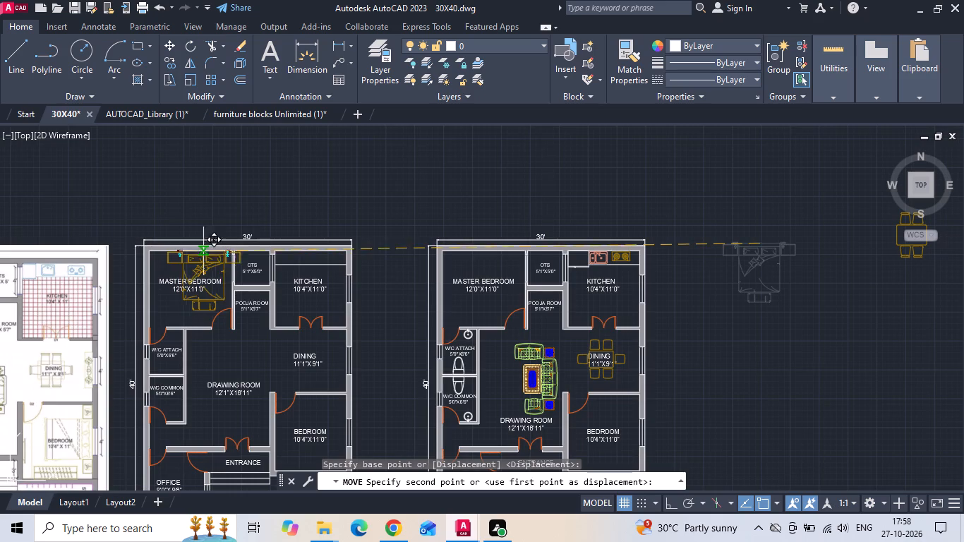
scroll(497, 244, up, 3)
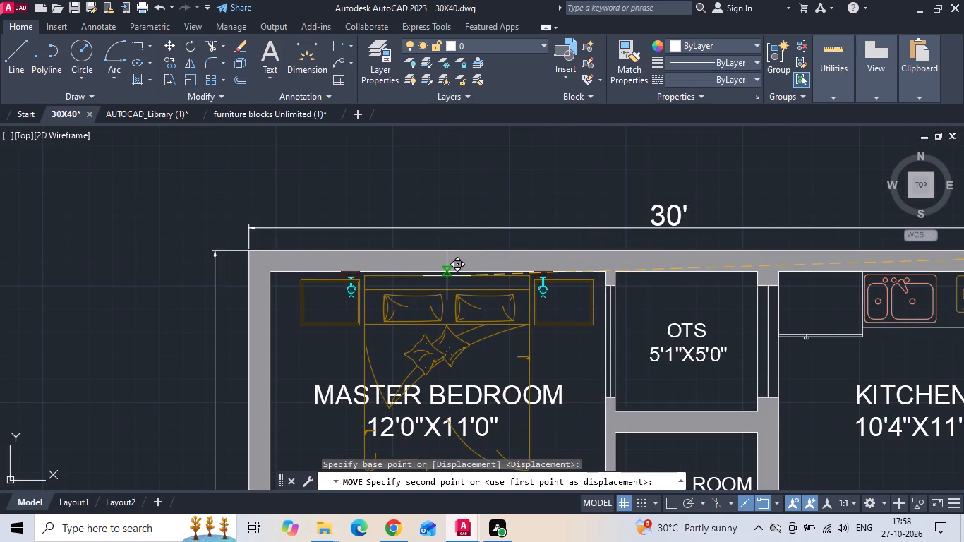
click(447, 277)
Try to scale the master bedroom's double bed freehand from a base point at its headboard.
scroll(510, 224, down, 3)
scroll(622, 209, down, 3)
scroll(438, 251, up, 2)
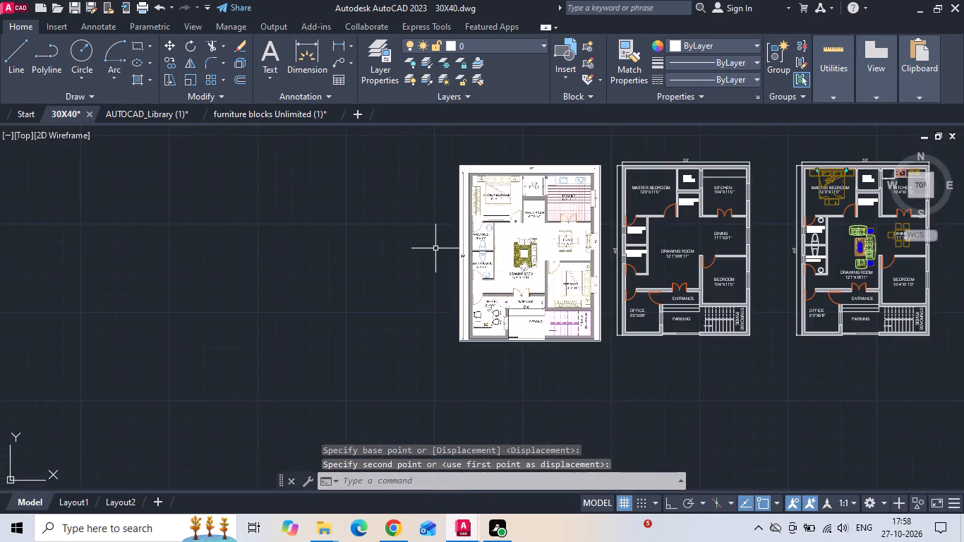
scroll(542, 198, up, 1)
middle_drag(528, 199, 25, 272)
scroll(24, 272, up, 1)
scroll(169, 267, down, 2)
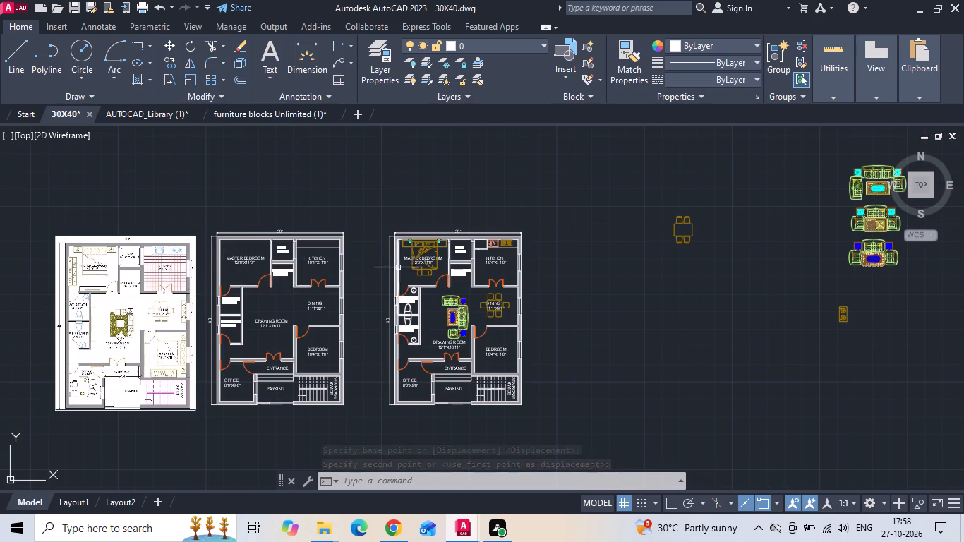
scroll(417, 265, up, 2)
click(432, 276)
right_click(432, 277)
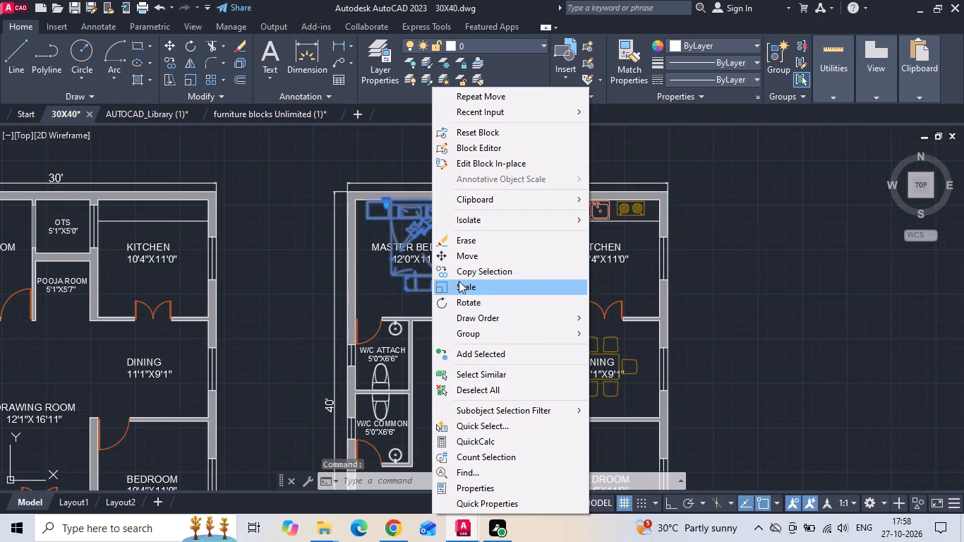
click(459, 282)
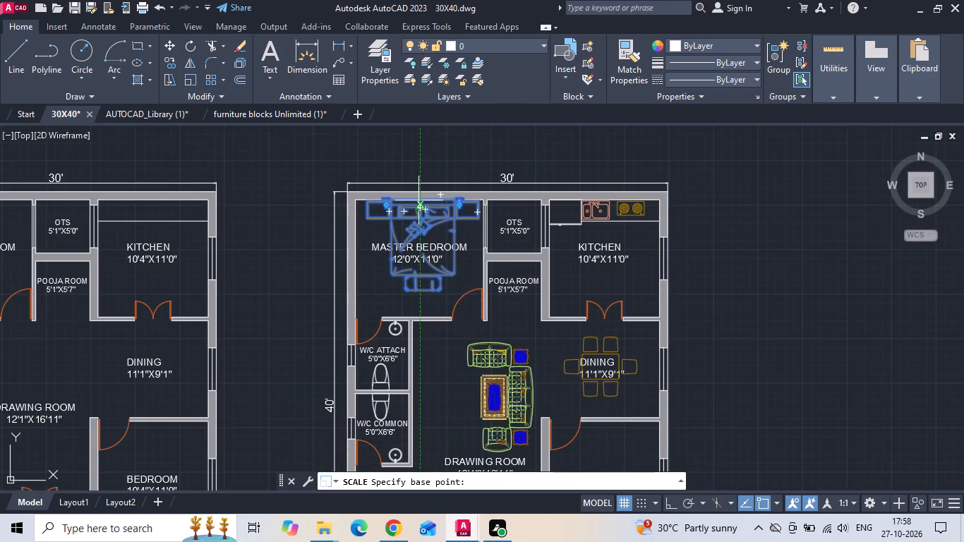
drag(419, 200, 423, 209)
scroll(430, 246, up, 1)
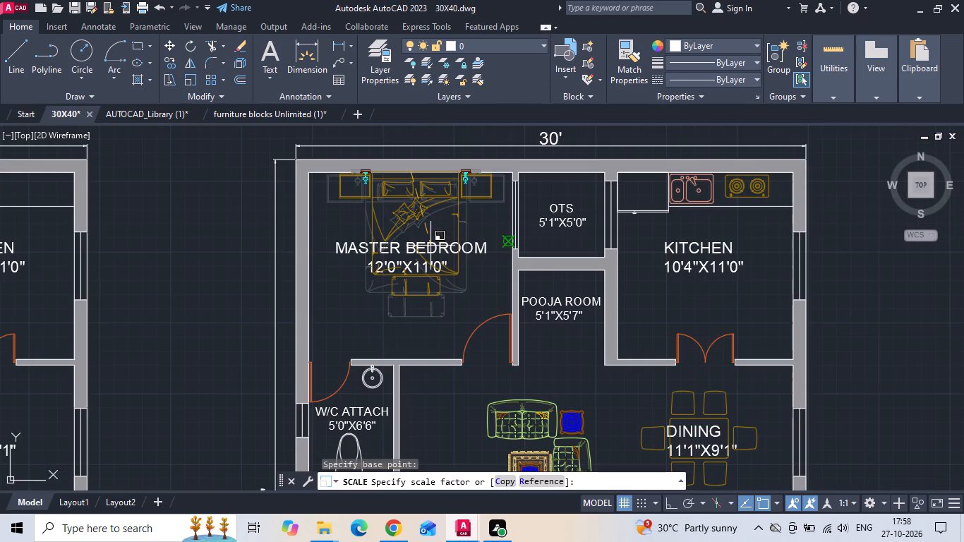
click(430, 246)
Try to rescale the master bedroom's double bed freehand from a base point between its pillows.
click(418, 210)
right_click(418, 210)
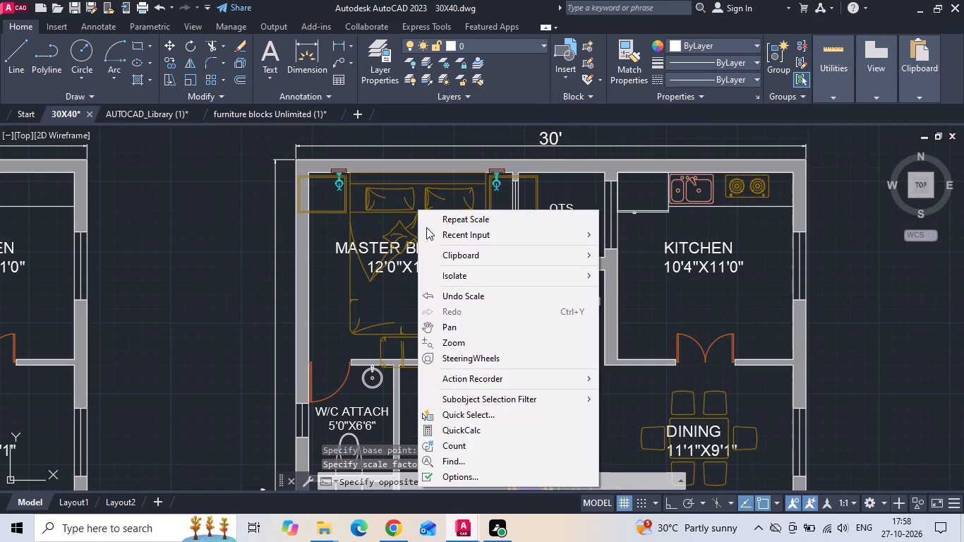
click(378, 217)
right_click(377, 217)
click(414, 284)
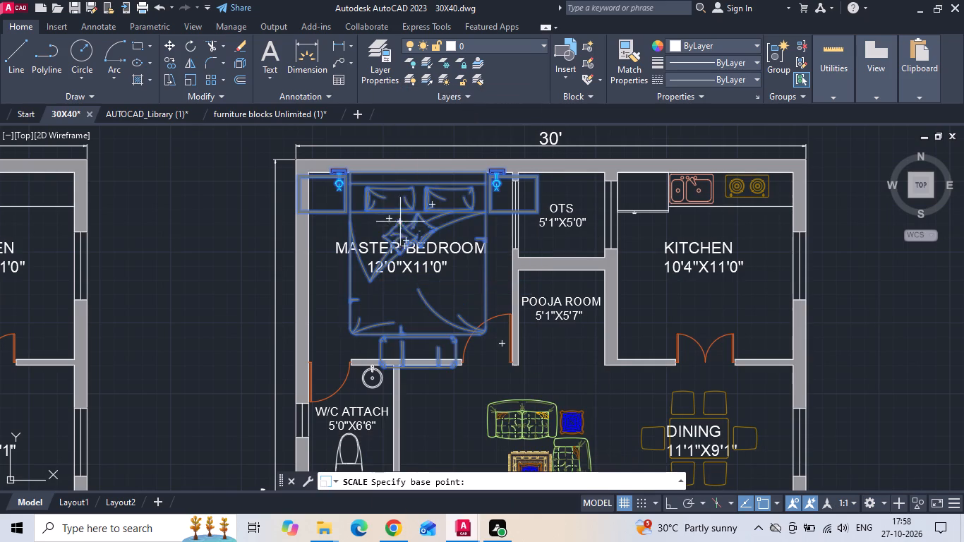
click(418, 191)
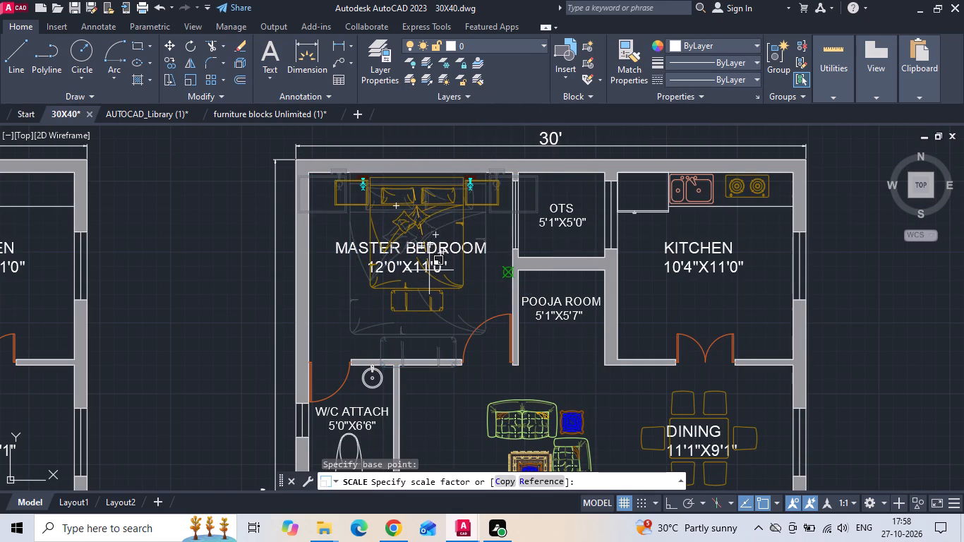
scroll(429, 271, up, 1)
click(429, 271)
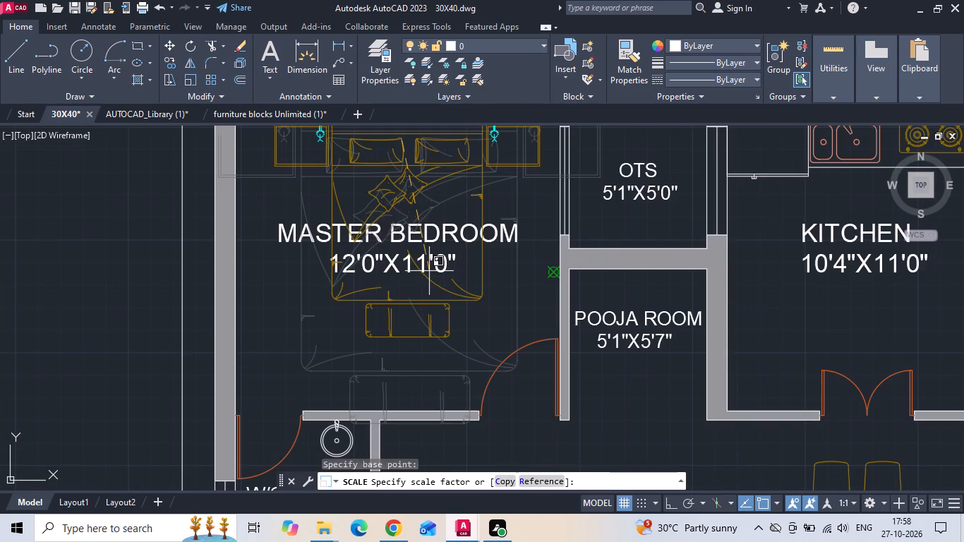
Scale the double bed down freehand from a base point near its foot so it fits within the MASTER BEDROOM.
drag(437, 320, 349, 332)
click(295, 331)
right_click(294, 328)
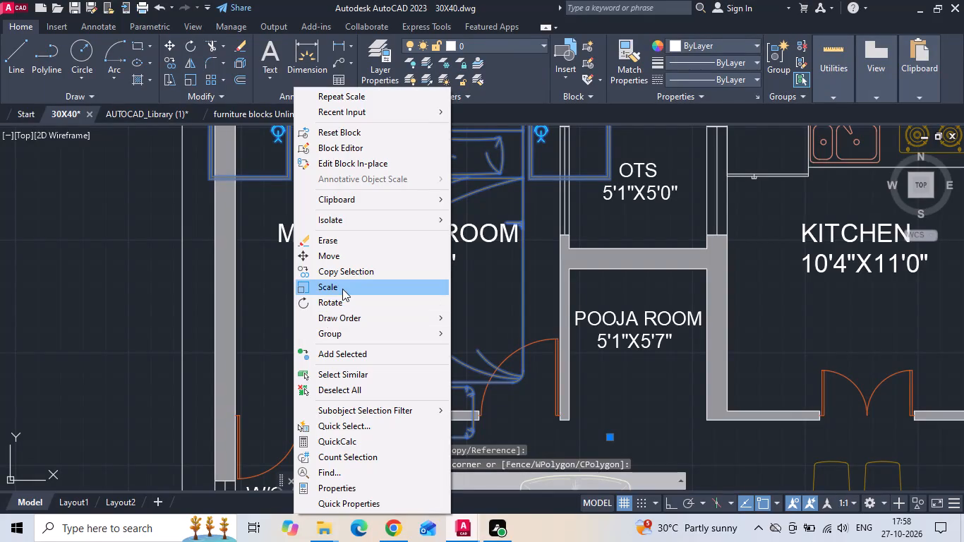
click(342, 286)
click(398, 292)
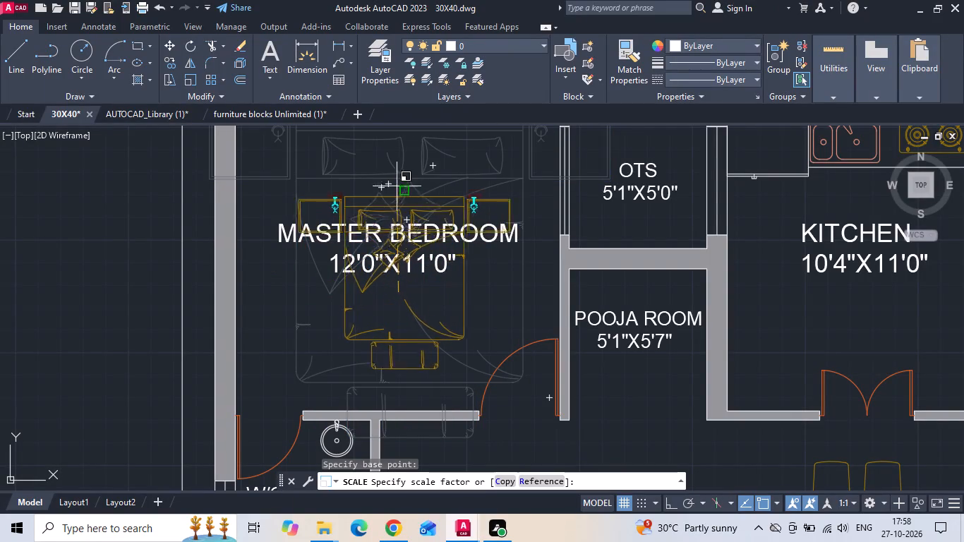
click(396, 177)
Move the scaled double bed up so its headboard and bedside tables sit against the MASTER BEDROOM's upper wall.
scroll(406, 184, down, 1)
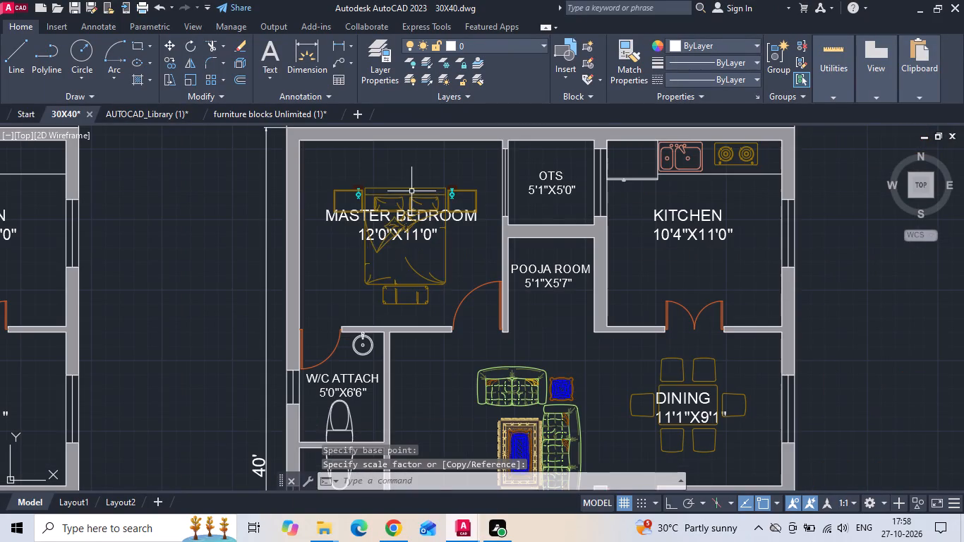
click(411, 191)
click(395, 175)
right_click(395, 175)
click(423, 252)
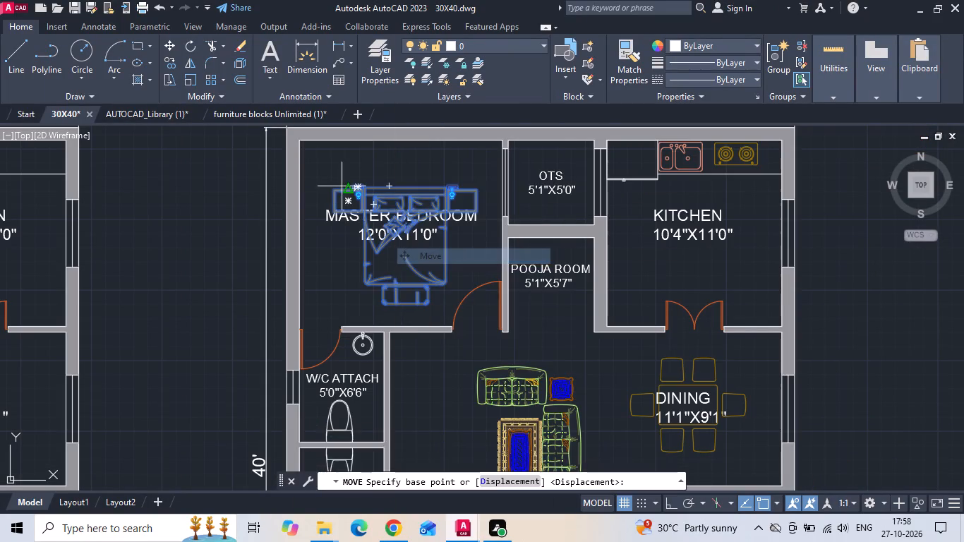
scroll(342, 186, up, 5)
click(414, 201)
scroll(417, 252, down, 3)
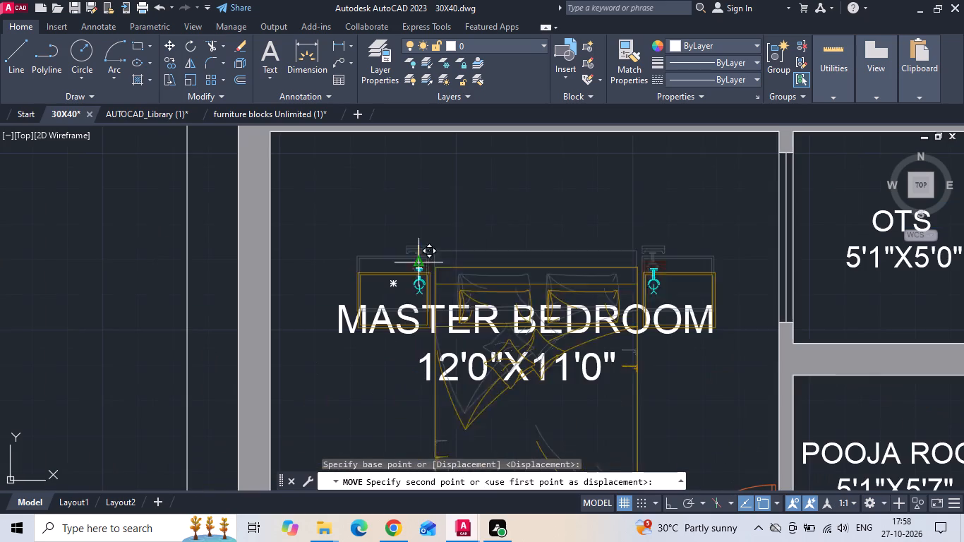
click(402, 133)
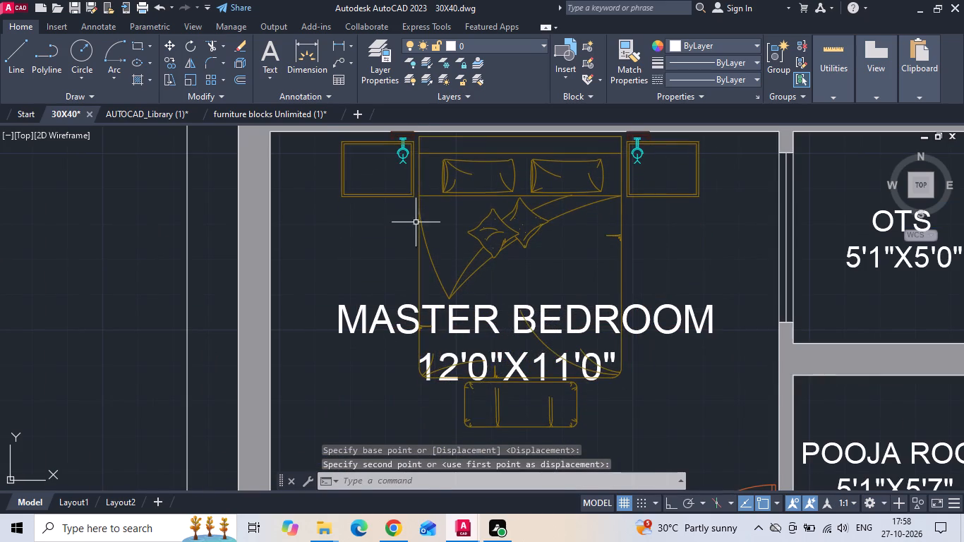
Check the master bedroom layout in the reference image and save the drawing.
scroll(421, 229, down, 2)
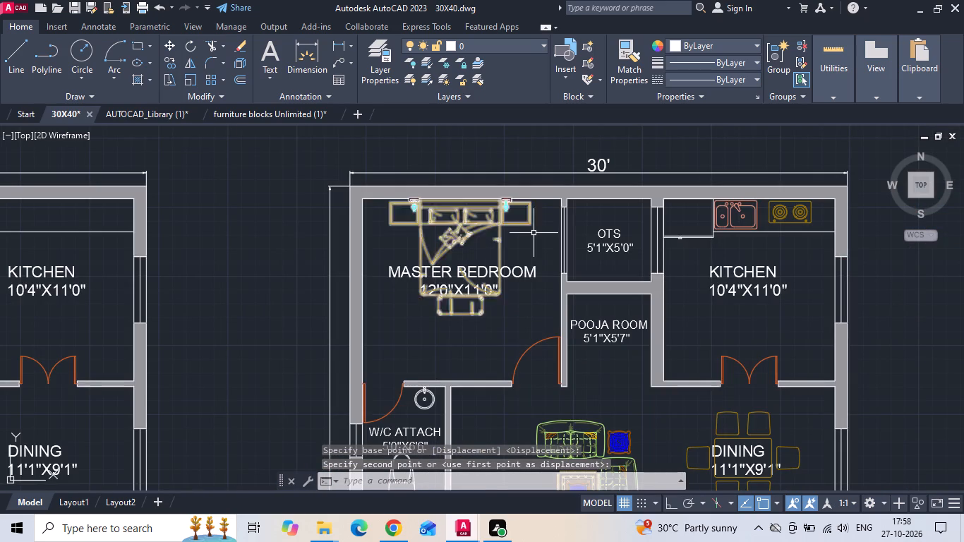
scroll(539, 243, down, 3)
scroll(188, 277, up, 3)
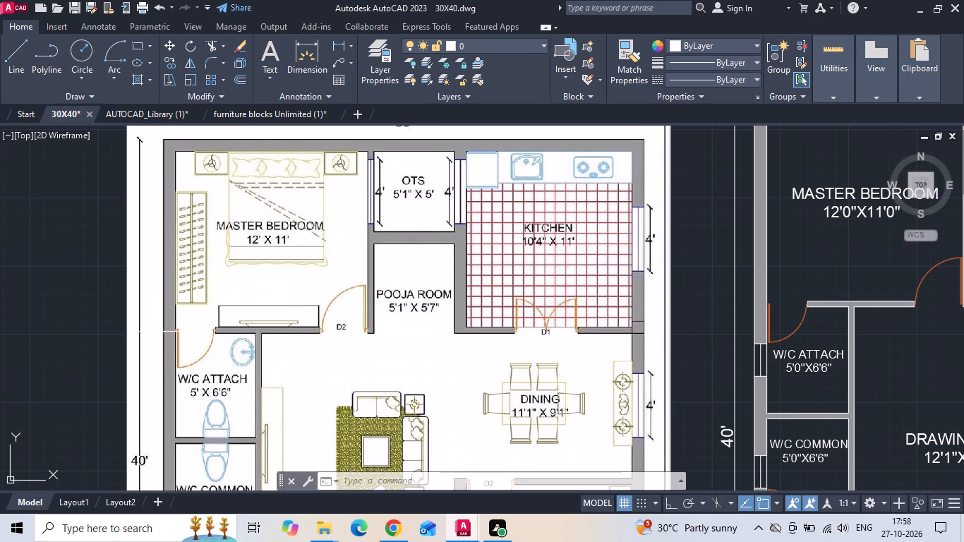
key(ctrl+s)
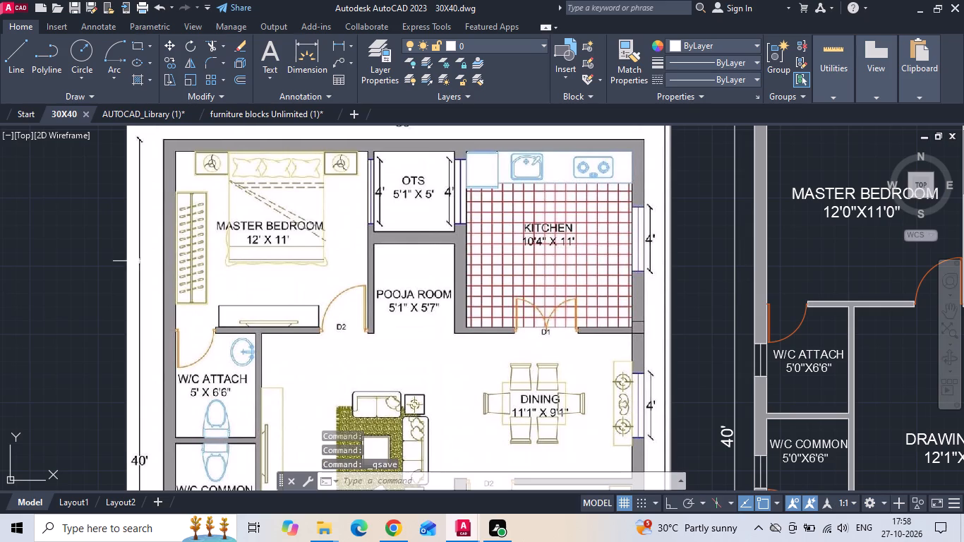
With Ortho on, move the furnished plan's MASTER BEDROOM label straight down about 3'-4", below the bed.
scroll(13, 279, down, 1)
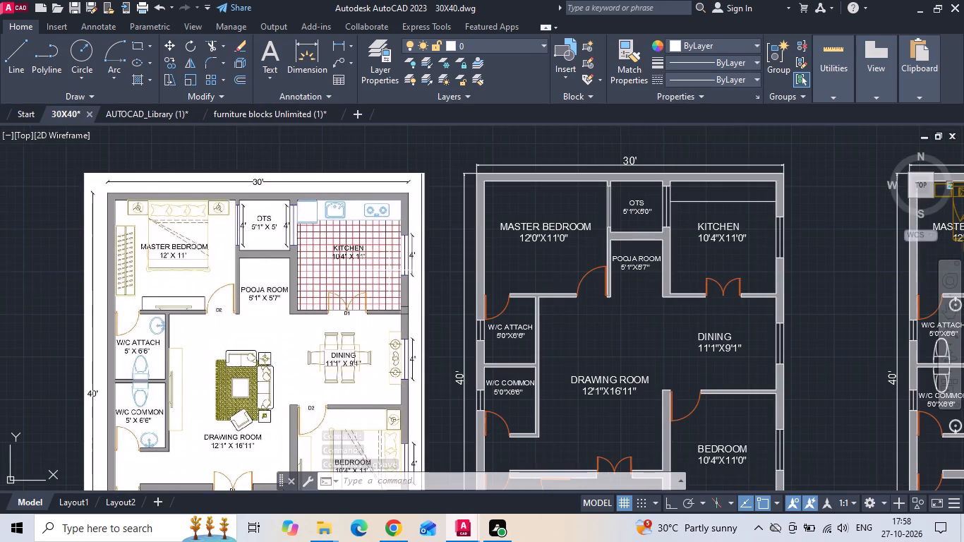
scroll(323, 266, down, 1)
scroll(781, 239, up, 2)
middle_drag(764, 235, 663, 267)
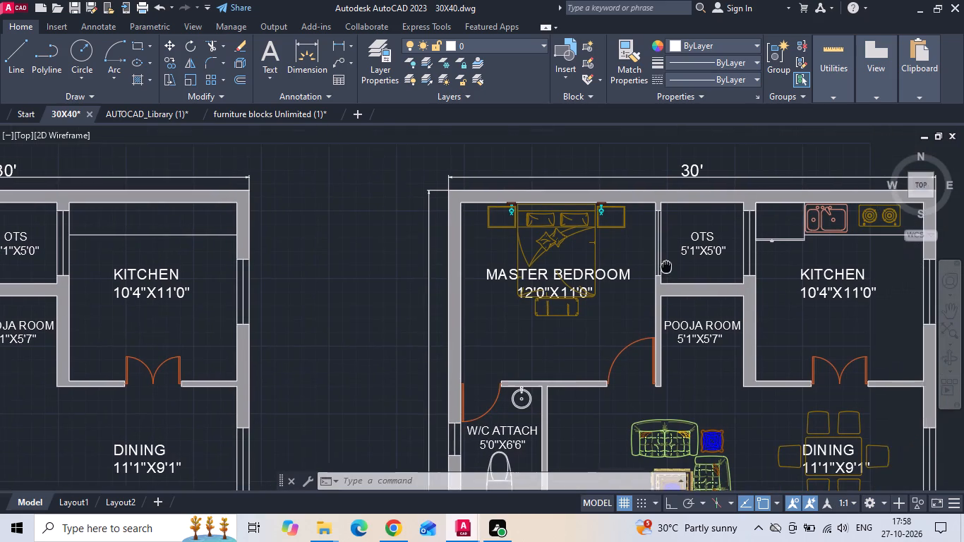
middle_drag(663, 267, 661, 267)
click(613, 277)
right_click(613, 277)
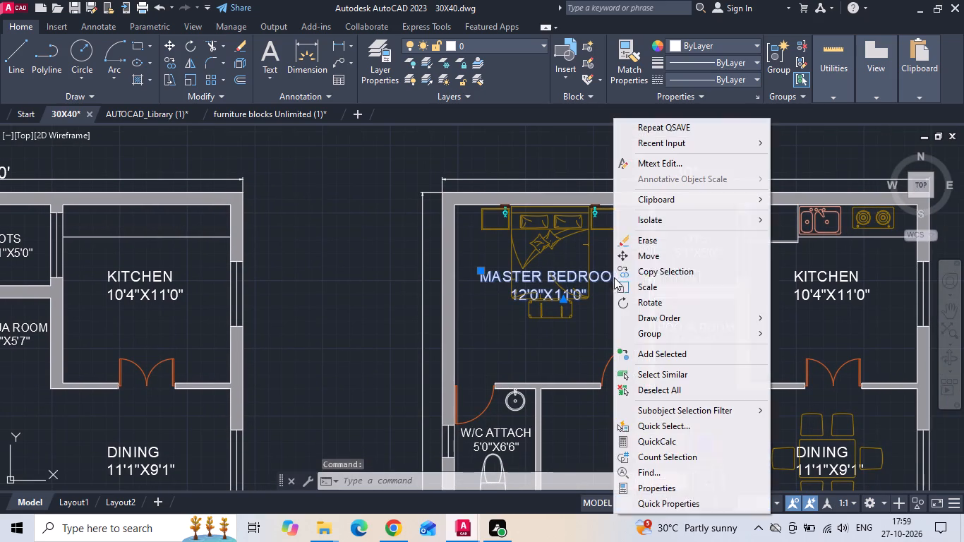
click(646, 259)
middle_drag(610, 357, 594, 286)
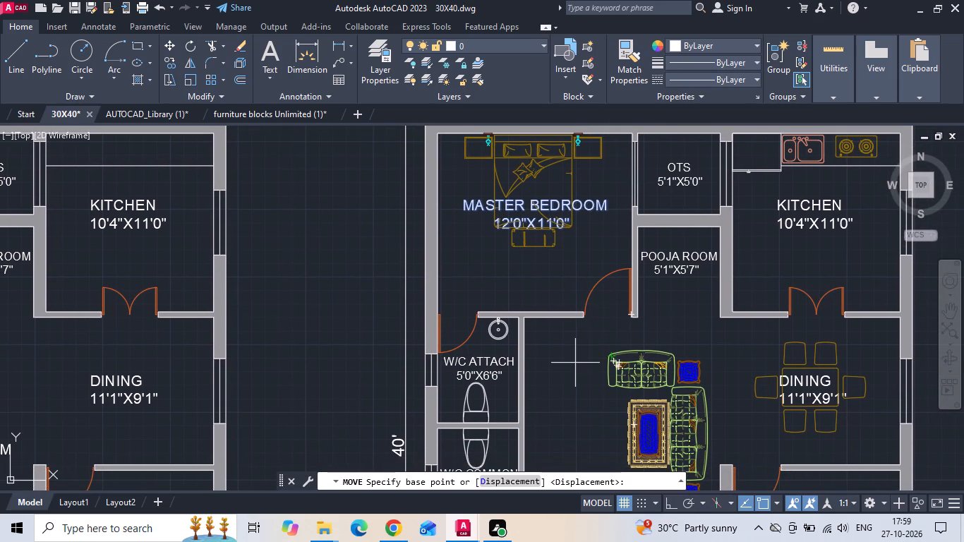
key(F8)
drag(579, 385, 580, 397)
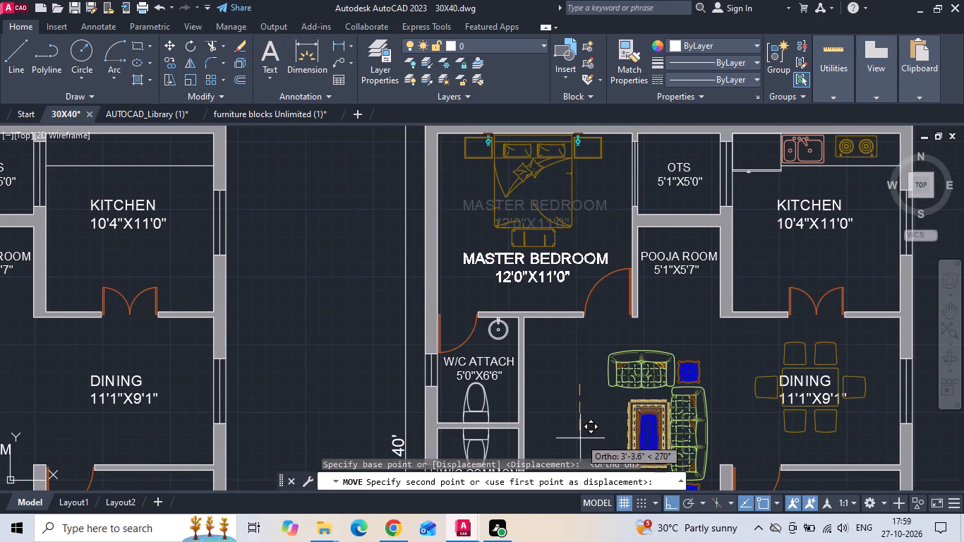
click(580, 438)
Copy the master bedroom's double bed horizontally to the empty space beside the furnished plan.
click(550, 215)
click(501, 200)
right_click(501, 200)
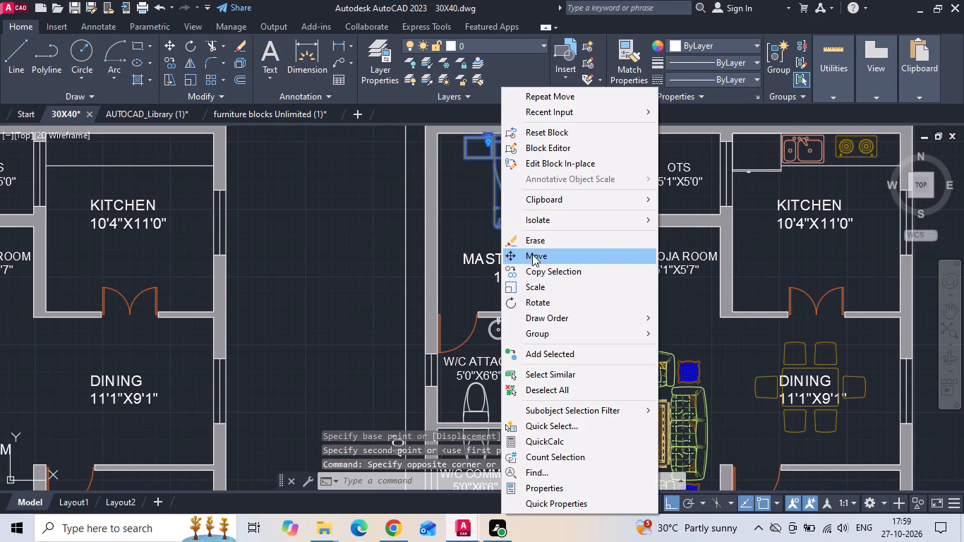
click(535, 268)
scroll(542, 176, down, 2)
drag(542, 203, 541, 232)
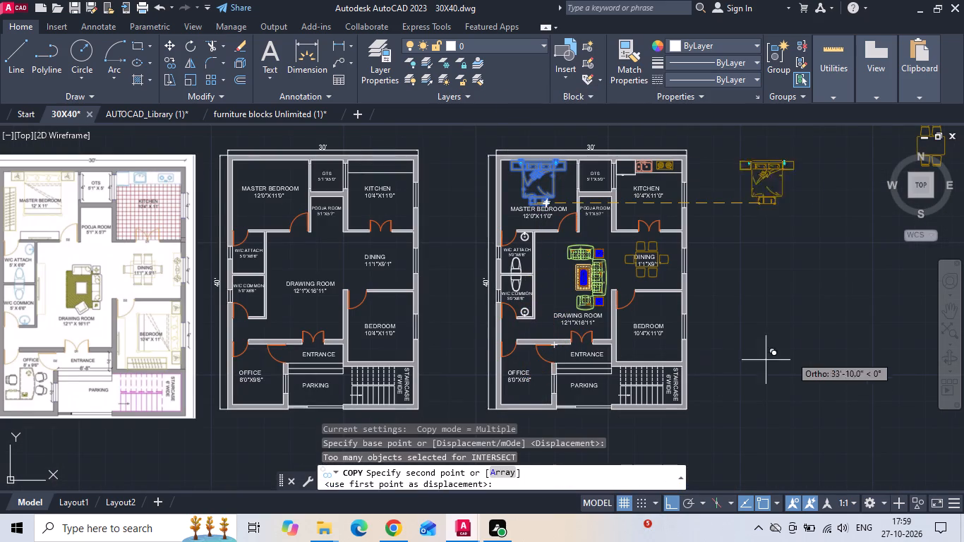
click(790, 351)
key(Escape)
Rotate the copied double bed beside the furnished plan 90° clockwise (270°), so its headboard faces right.
click(795, 179)
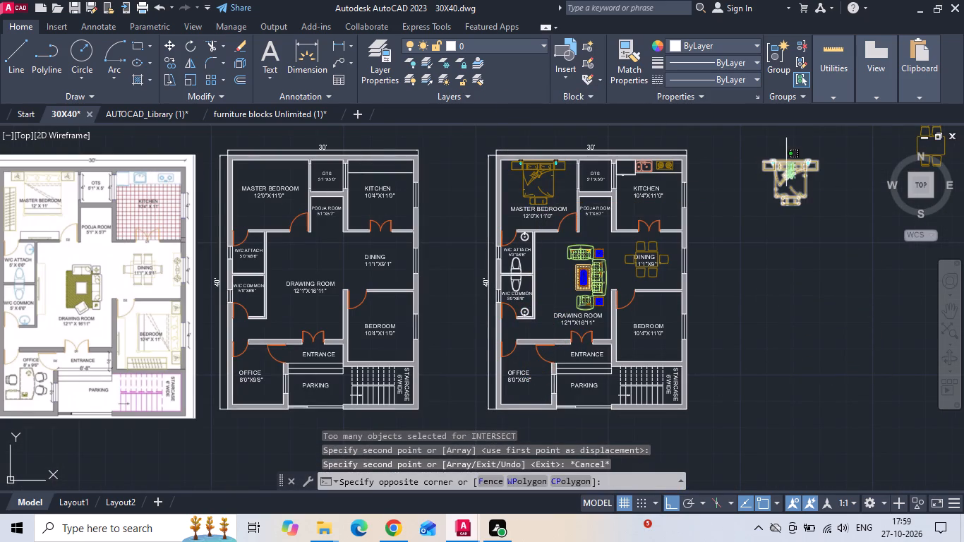
click(786, 162)
right_click(786, 162)
click(805, 299)
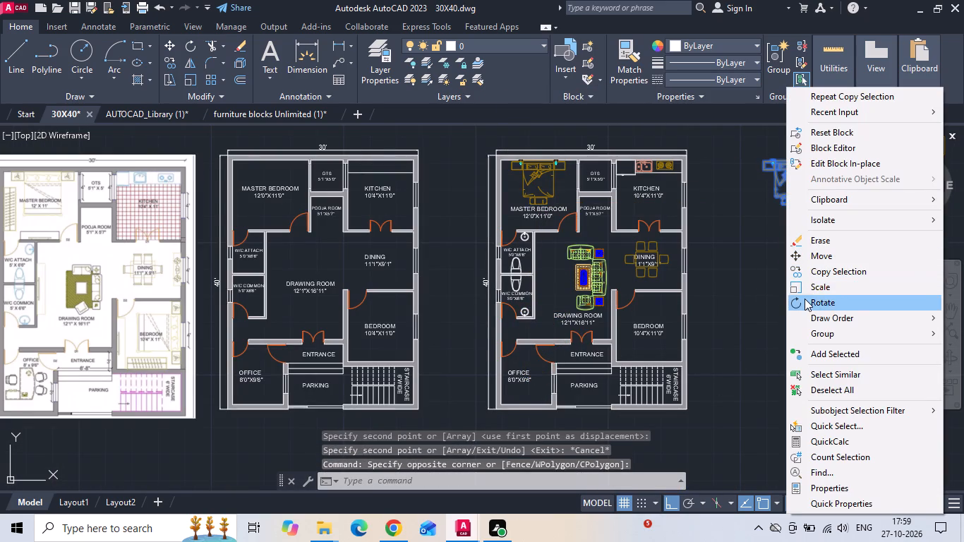
click(798, 250)
click(800, 268)
Move the rotated double bed into the furnished plan's BEDROOM, with its headboard end against the right-hand wall.
click(864, 231)
right_click(865, 229)
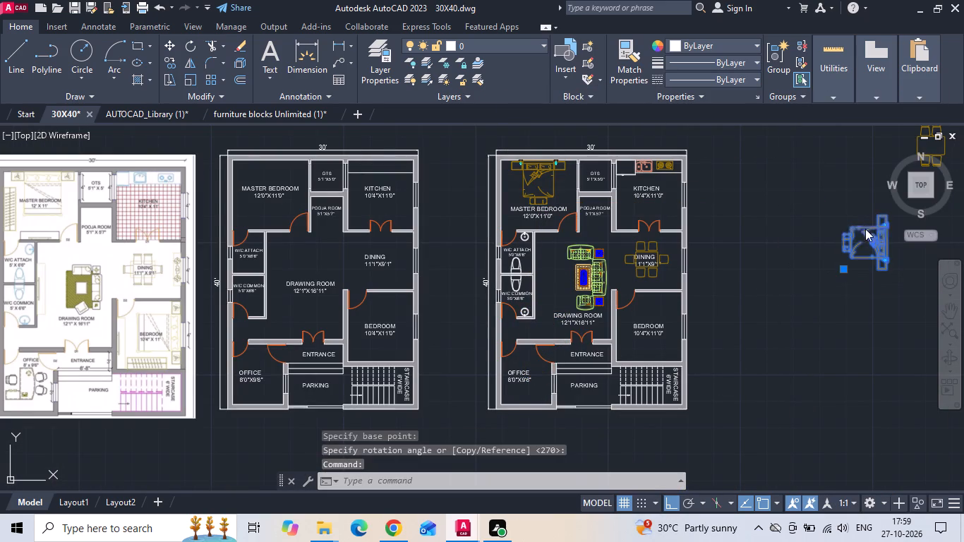
click(878, 261)
scroll(907, 293, up, 3)
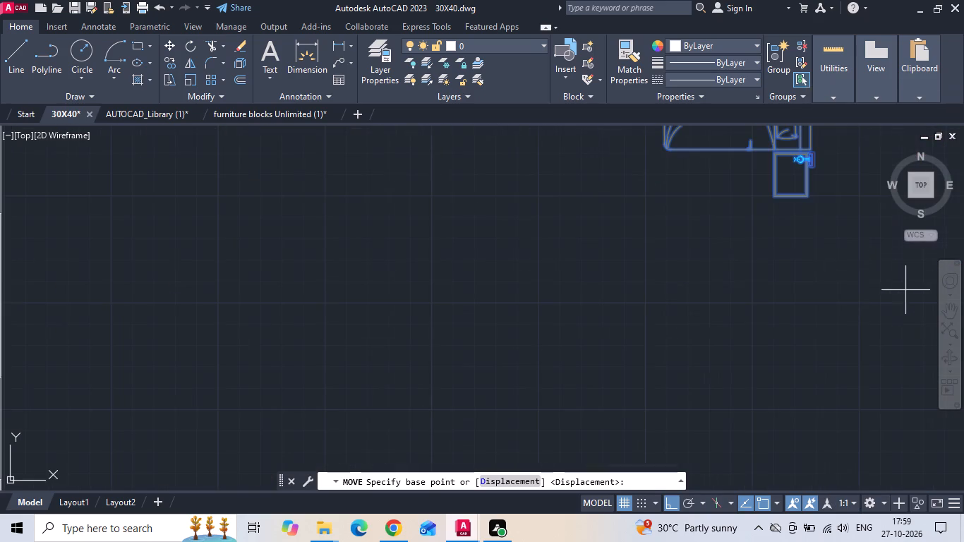
scroll(826, 146, up, 3)
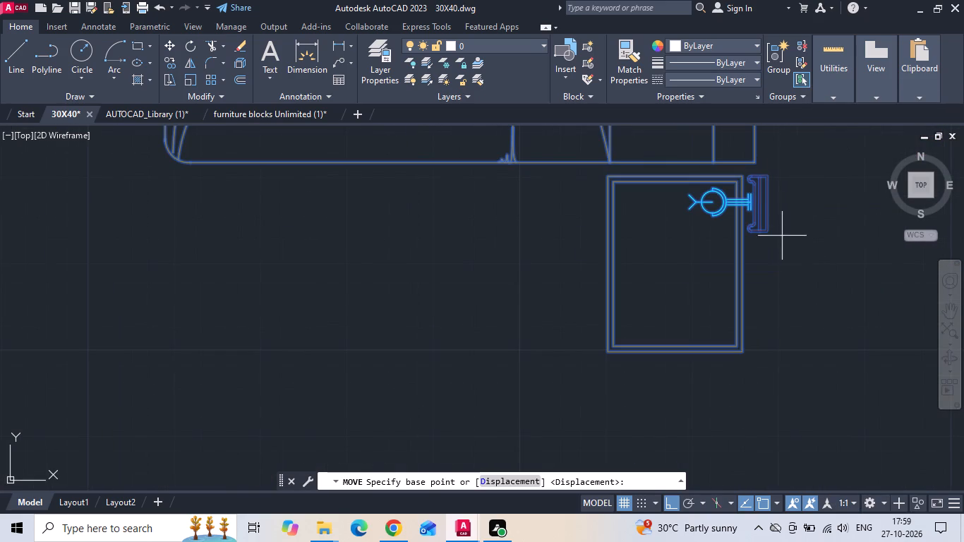
click(769, 231)
scroll(804, 224, down, 6)
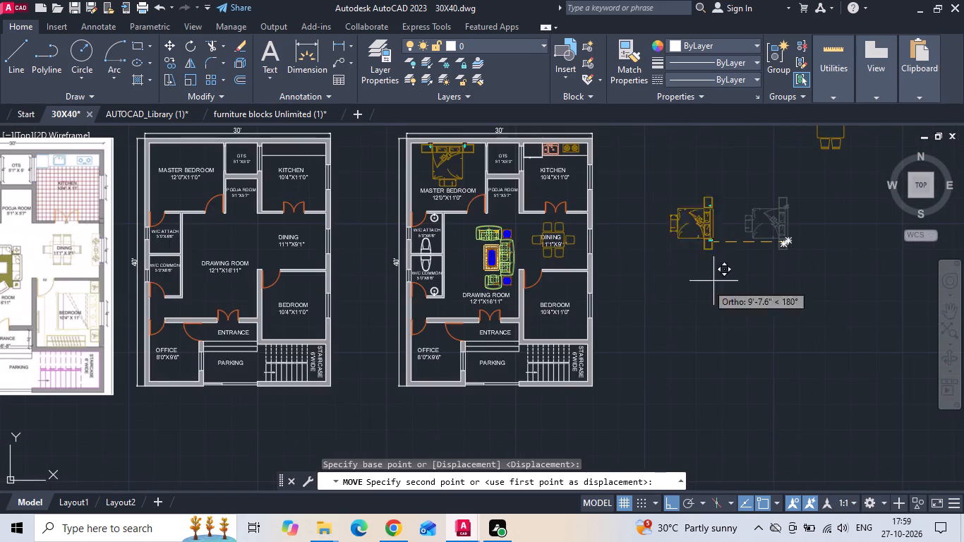
scroll(546, 337, up, 3)
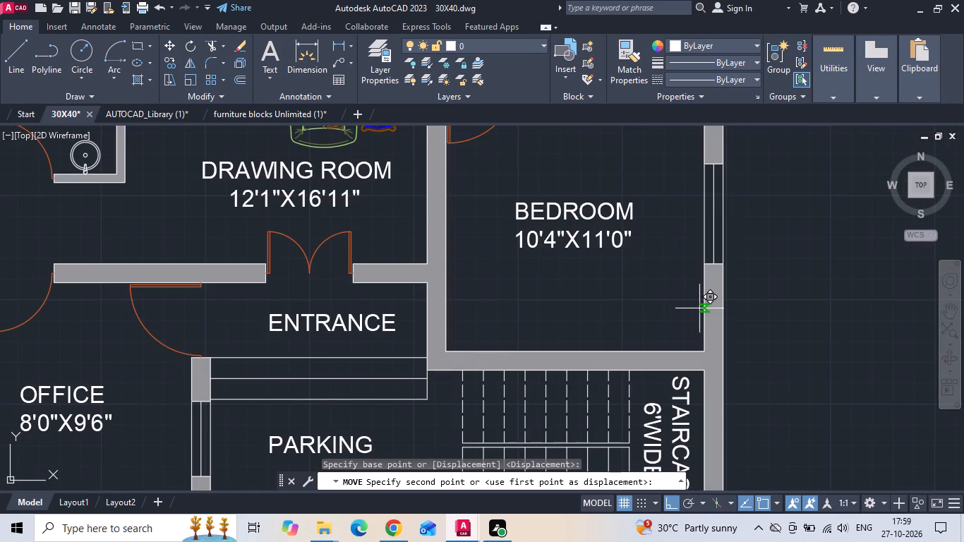
click(702, 308)
scroll(682, 340, down, 2)
scroll(726, 281, up, 1)
key(Escape)
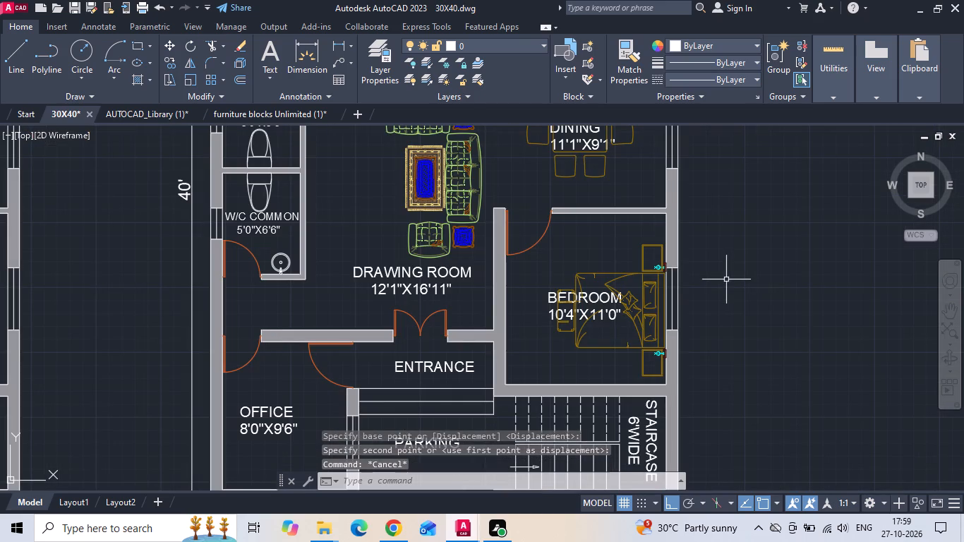
Move the BEDROOM's bed vertically up so its headboard is centred on the midpoint of the right-hand wall's window.
click(633, 276)
right_click(613, 244)
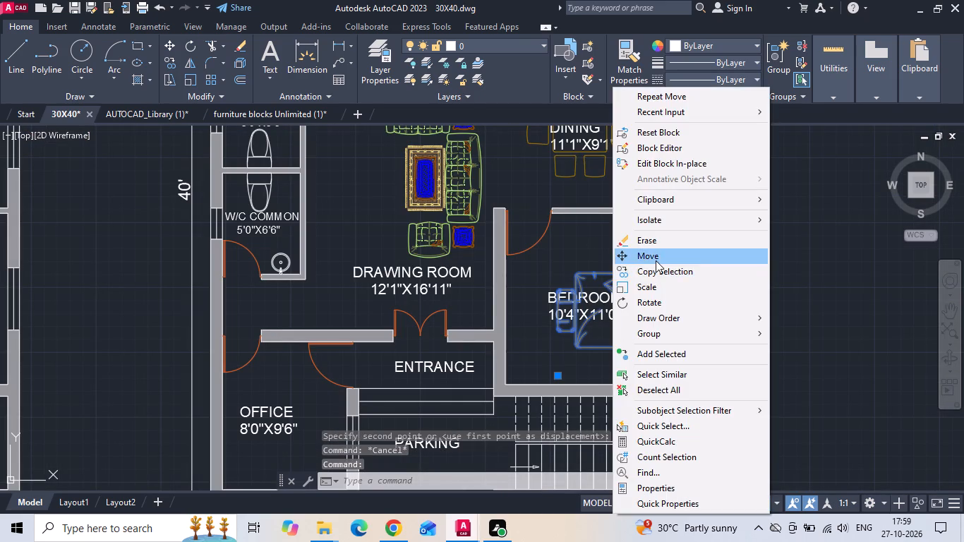
click(656, 260)
scroll(656, 323, up, 1)
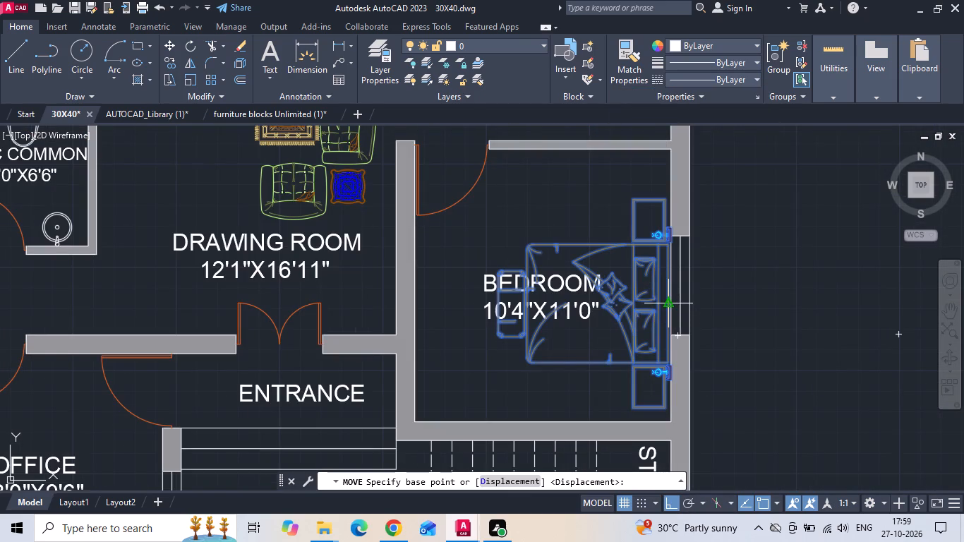
click(673, 303)
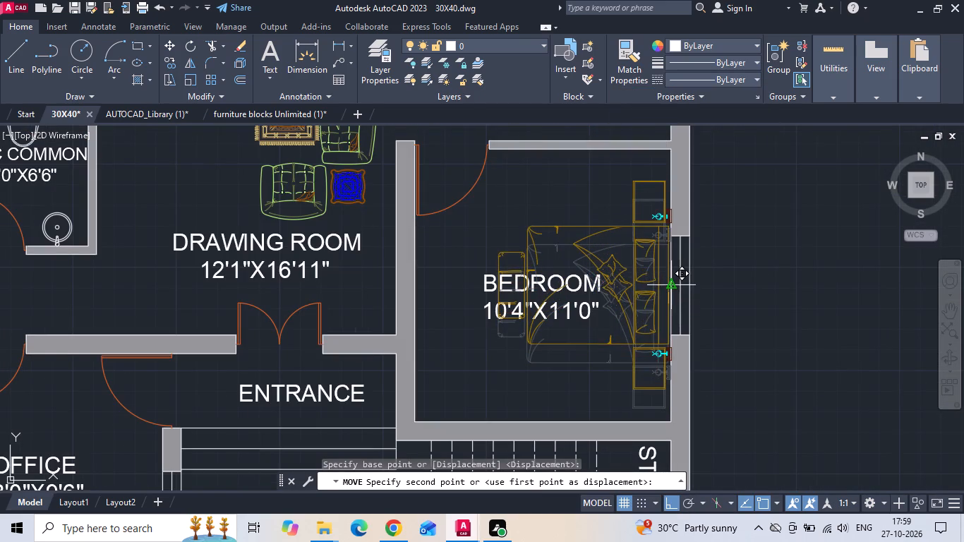
click(673, 284)
Move the BEDROOM's bed slightly left so the bedside lamp bracket sits flush with the wall's inner face.
drag(627, 240, 620, 234)
click(596, 203)
right_click(596, 202)
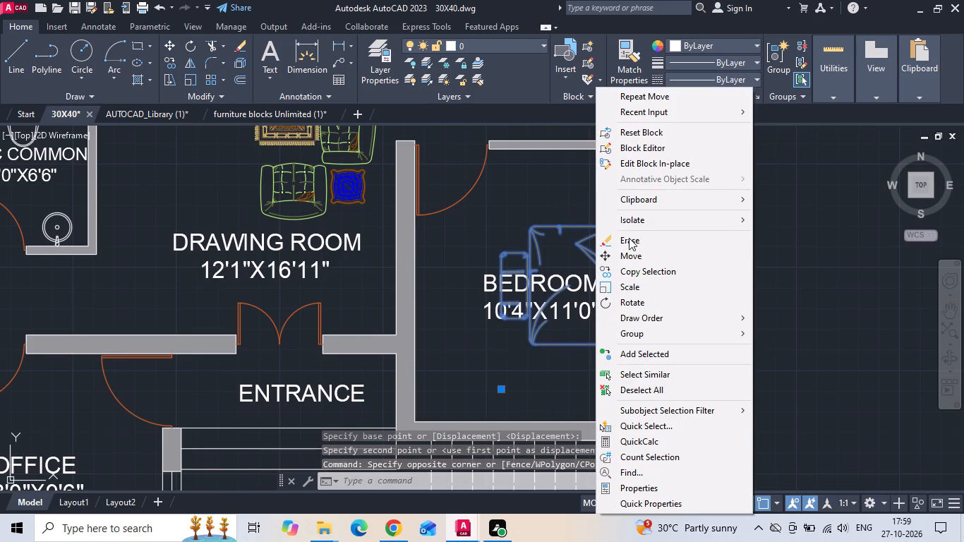
click(627, 255)
scroll(664, 212, up, 4)
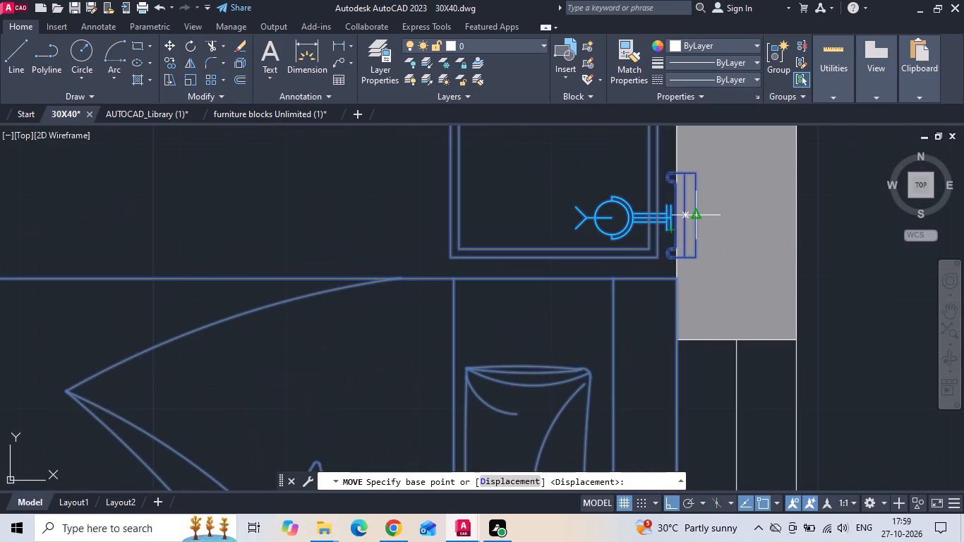
click(696, 215)
click(680, 213)
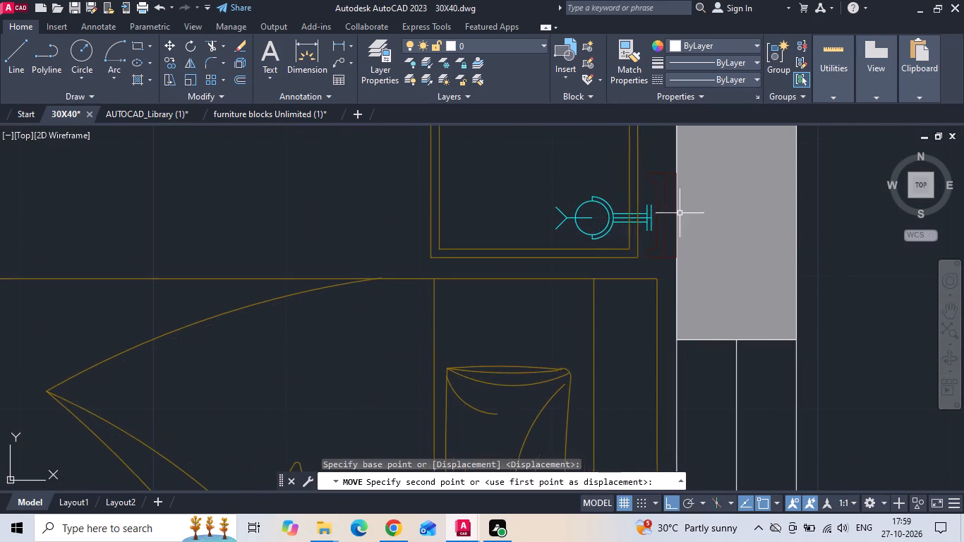
Move the furnished plan's BEDROOM label a short distance horizontally left, towards the foot of the bed.
scroll(613, 219, down, 6)
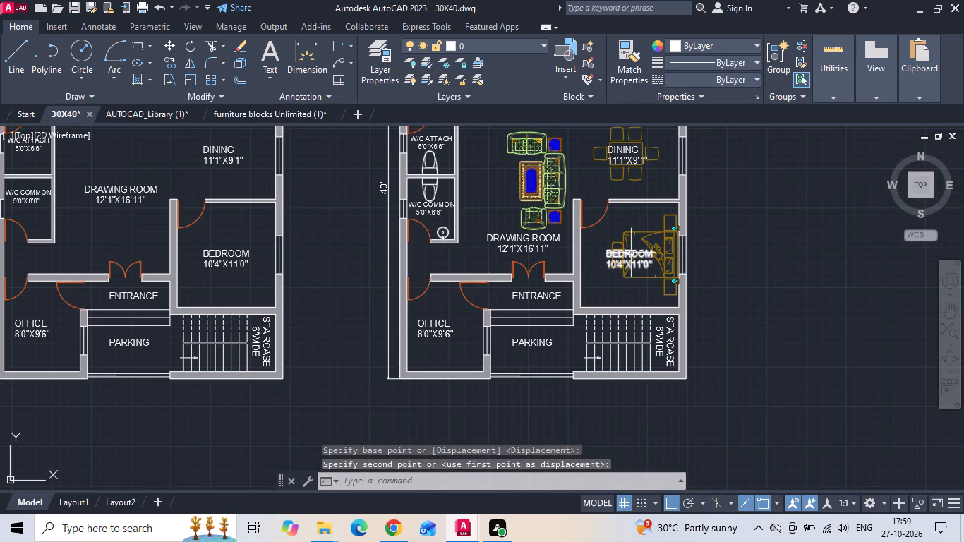
click(631, 253)
right_click(631, 253)
click(663, 254)
click(796, 247)
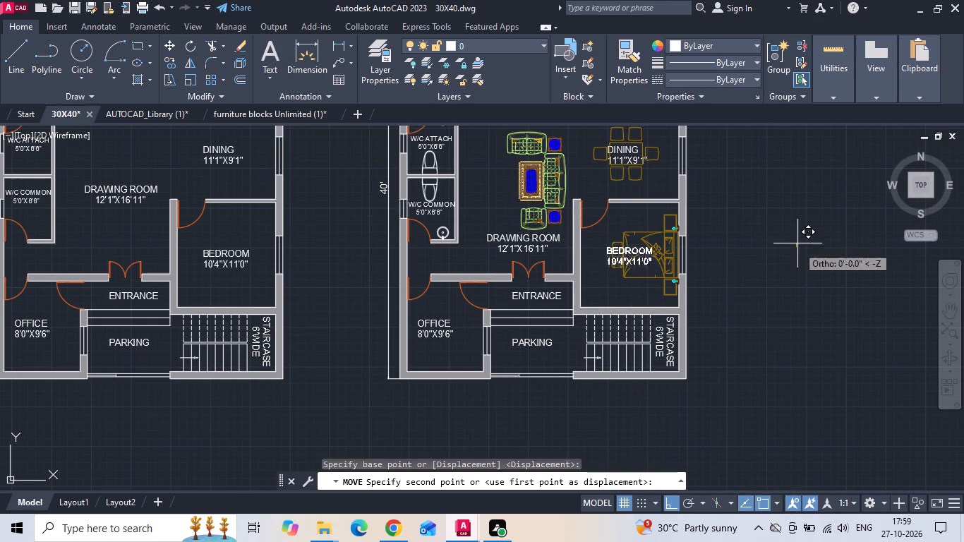
click(780, 246)
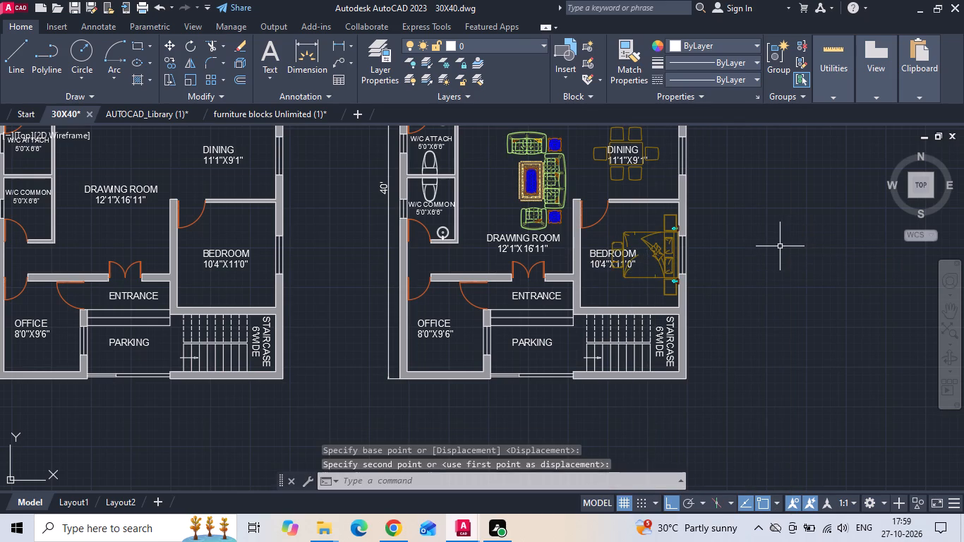
Switch to the furniture blocks Unlimited (1) drawing and look through its sofa and living-room seating blocks.
scroll(751, 311, down, 2)
scroll(751, 318, up, 1)
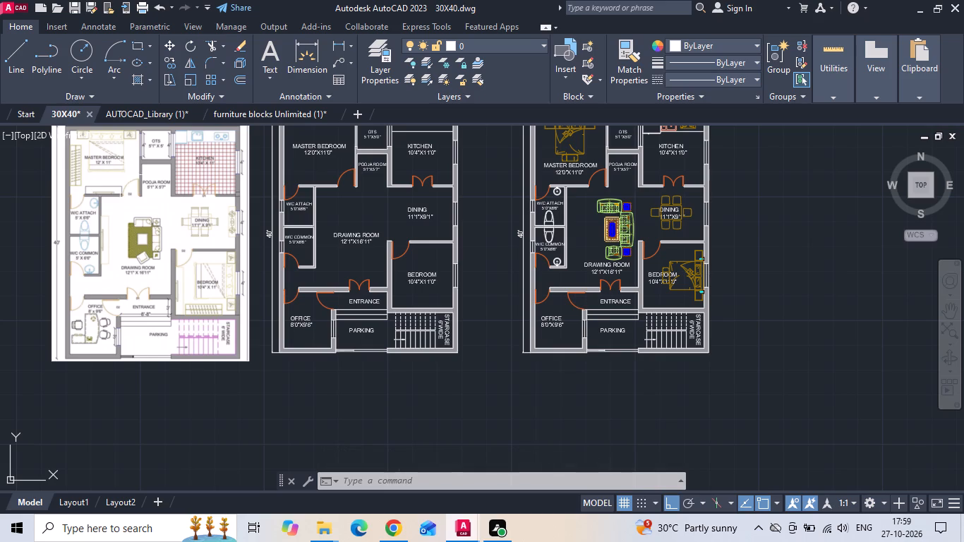
click(237, 112)
scroll(318, 316, down, 1)
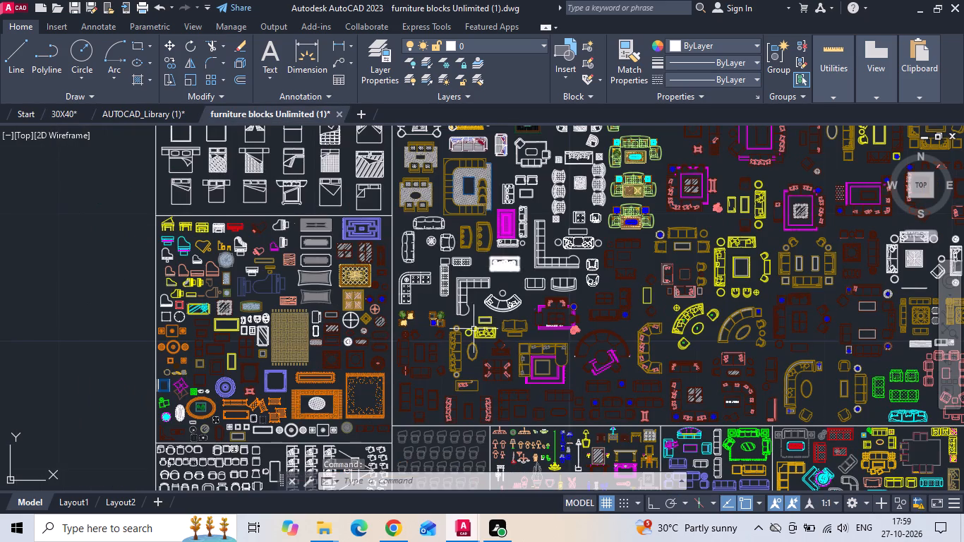
scroll(460, 333, up, 3)
scroll(327, 320, down, 2)
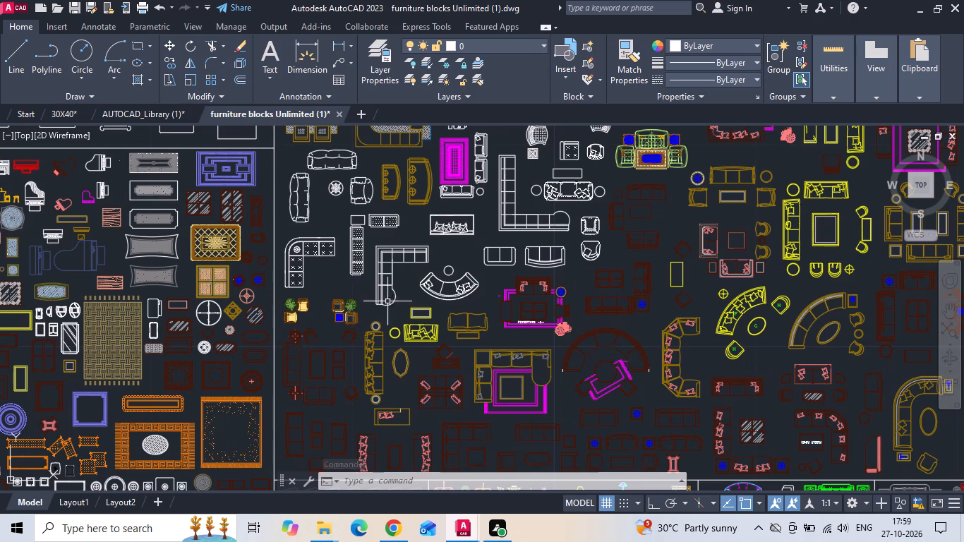
middle_drag(452, 248, 414, 462)
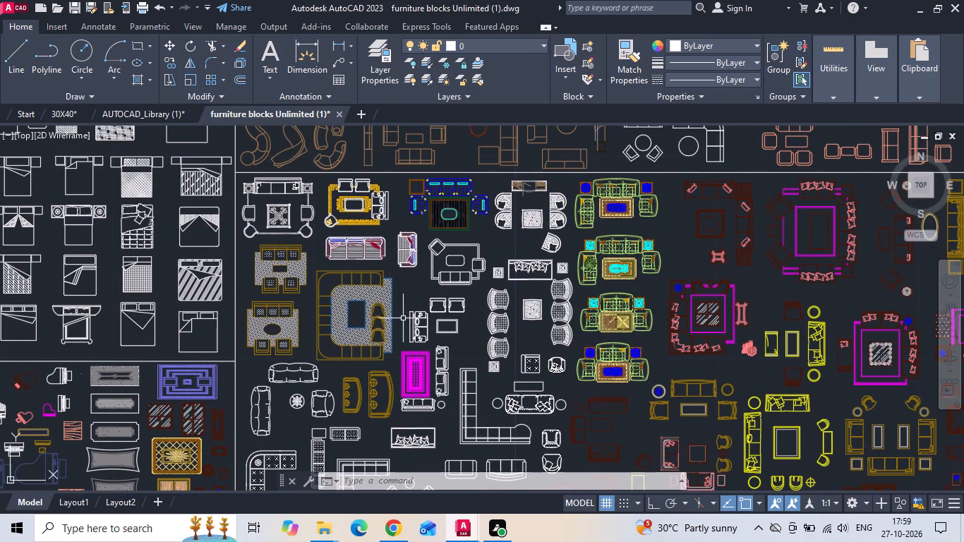
middle_drag(684, 317, 508, 232)
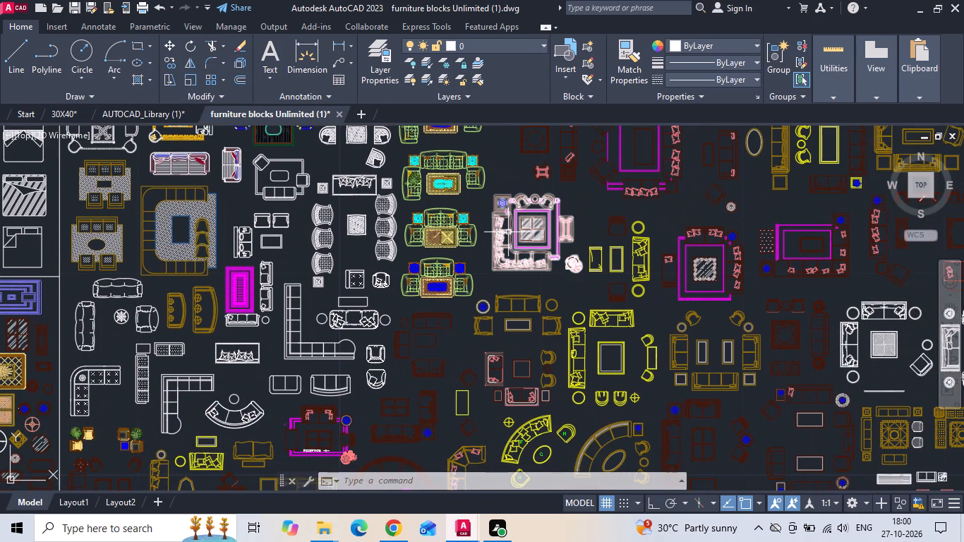
middle_drag(493, 376, 468, 258)
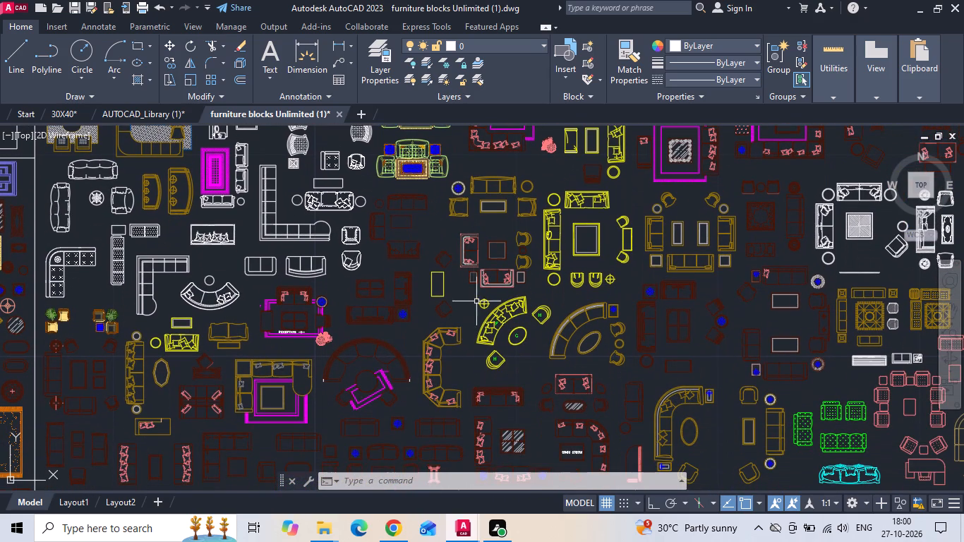
middle_drag(477, 423, 495, 305)
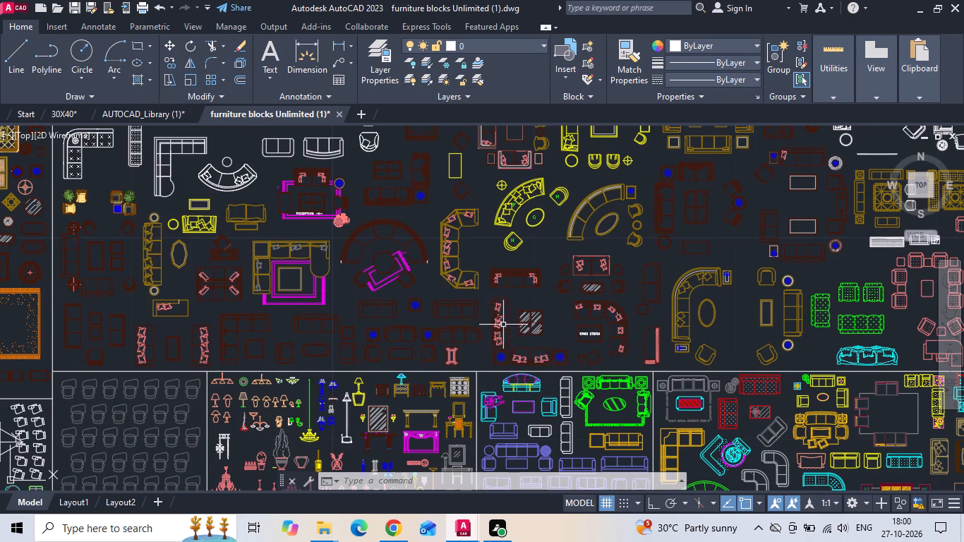
scroll(503, 325, up, 1)
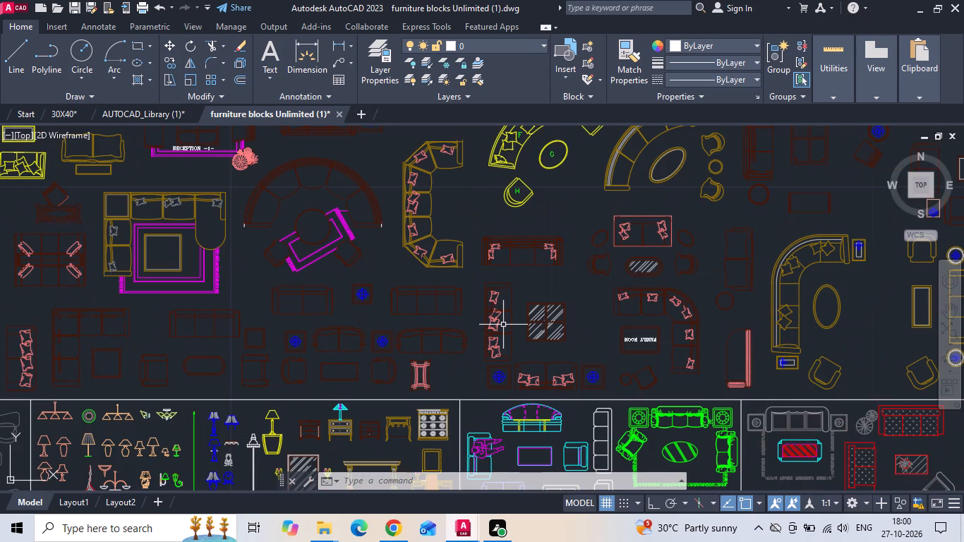
scroll(492, 325, down, 1)
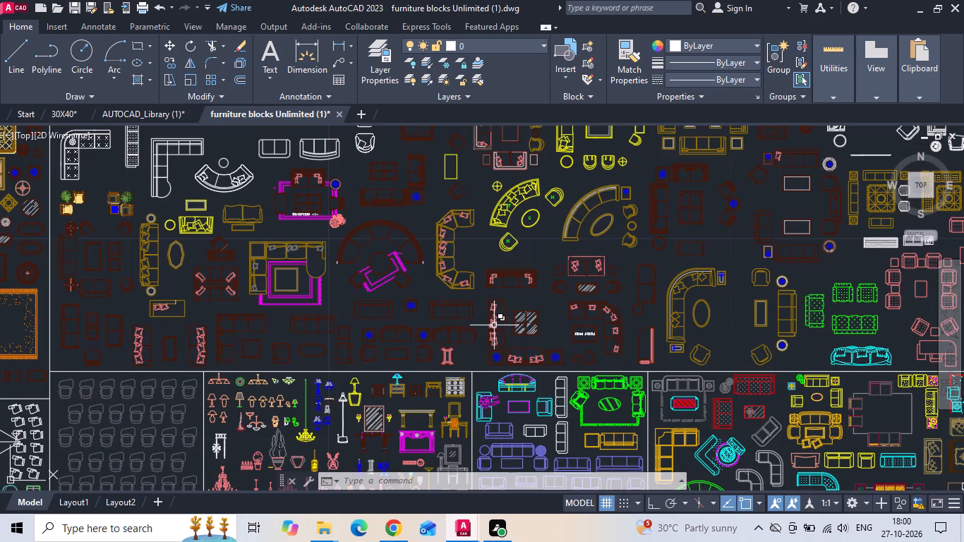
middle_drag(586, 328, 428, 299)
middle_drag(566, 293, 359, 324)
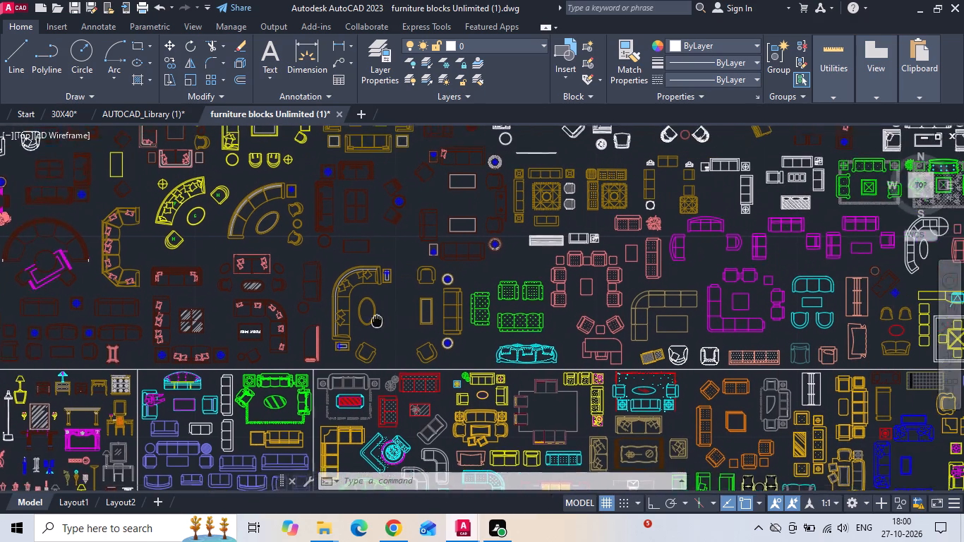
middle_drag(359, 324, 329, 330)
middle_drag(667, 300, 452, 353)
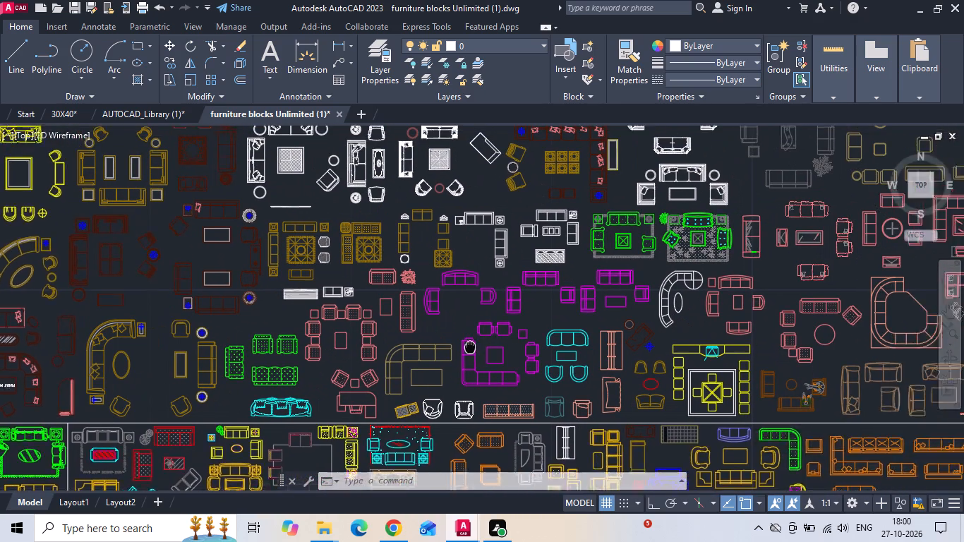
middle_drag(452, 353, 400, 366)
middle_drag(661, 340, 647, 340)
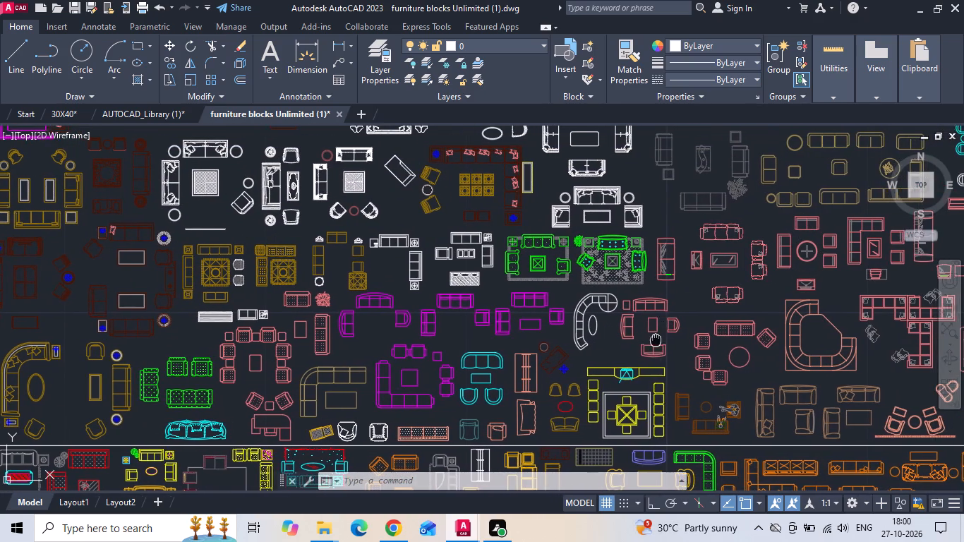
middle_drag(647, 340, 384, 404)
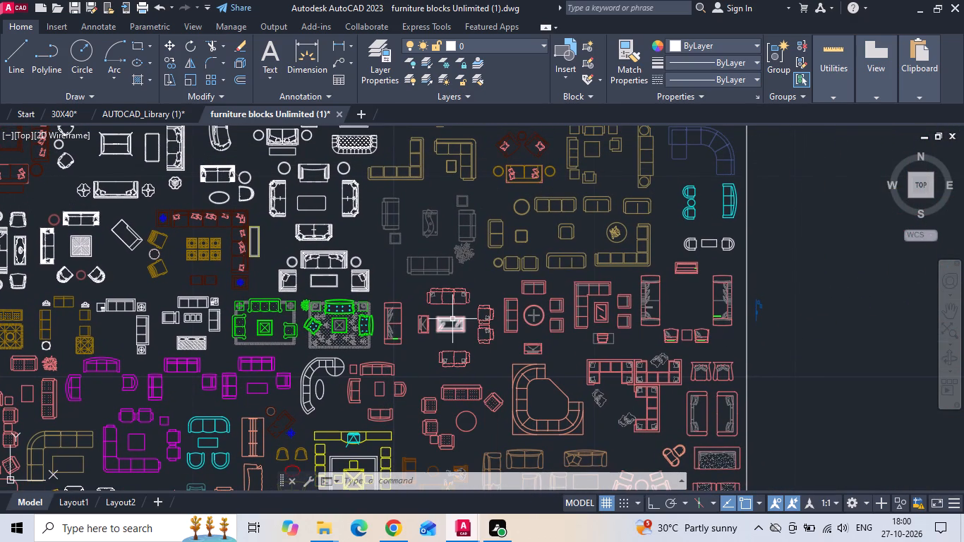
middle_drag(555, 349, 594, 337)
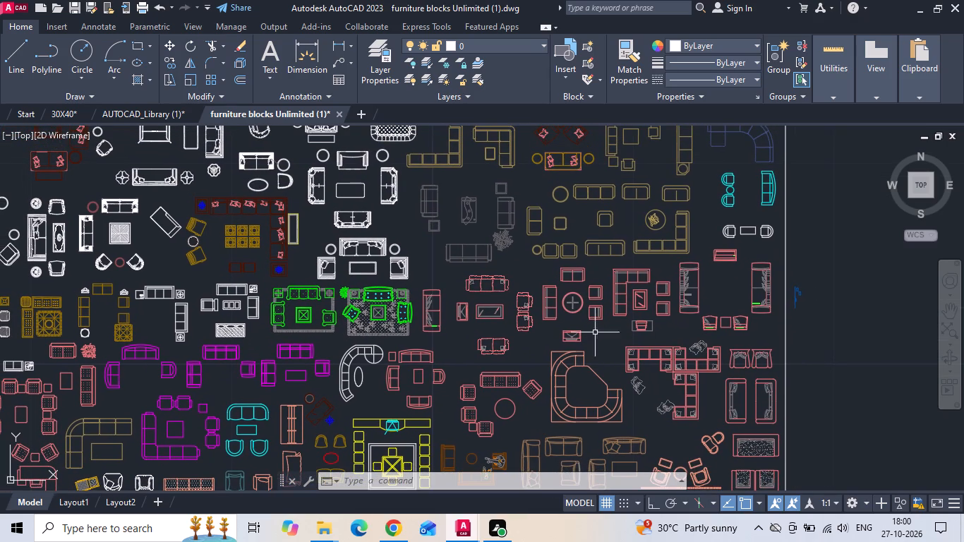
middle_drag(606, 271, 630, 414)
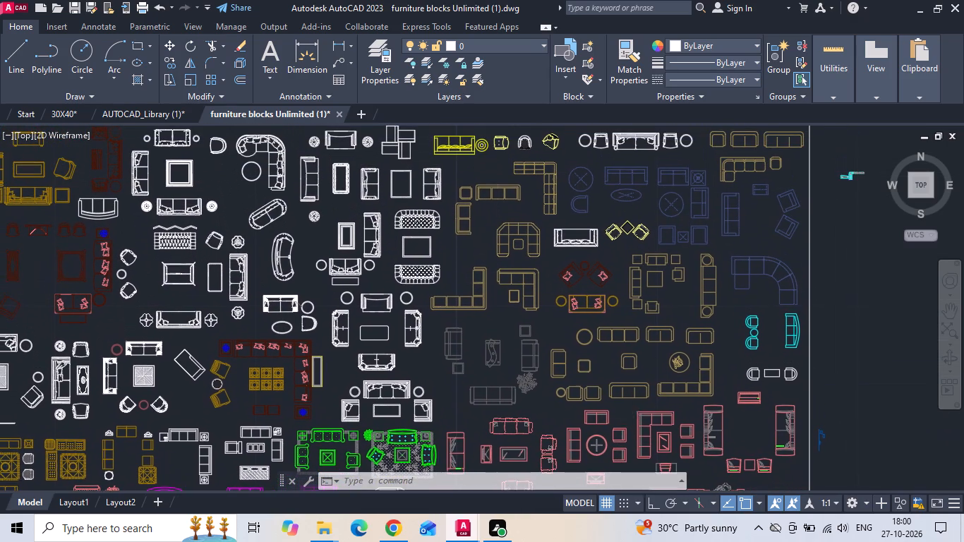
middle_drag(579, 314, 606, 359)
scroll(604, 391, down, 1)
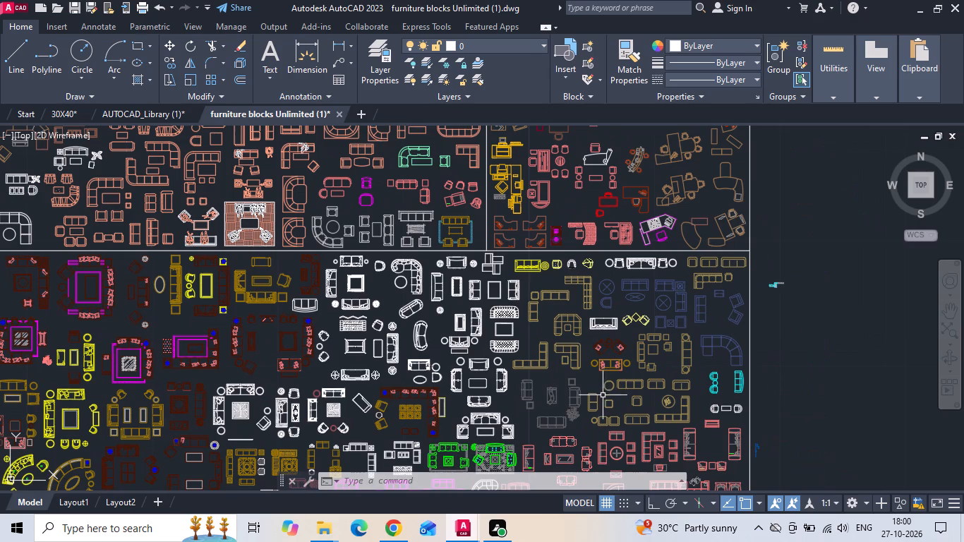
middle_drag(469, 306, 474, 414)
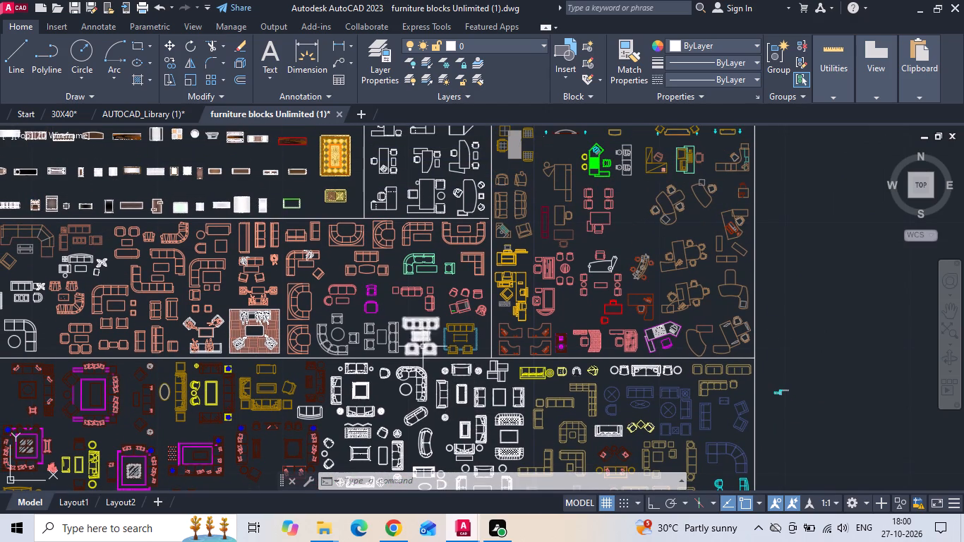
middle_drag(382, 307, 661, 305)
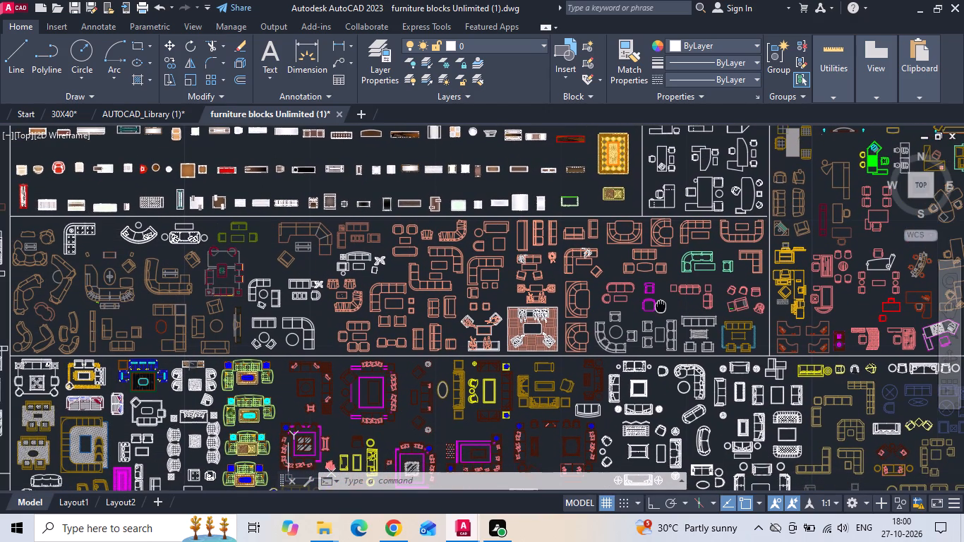
middle_drag(661, 305, 393, 335)
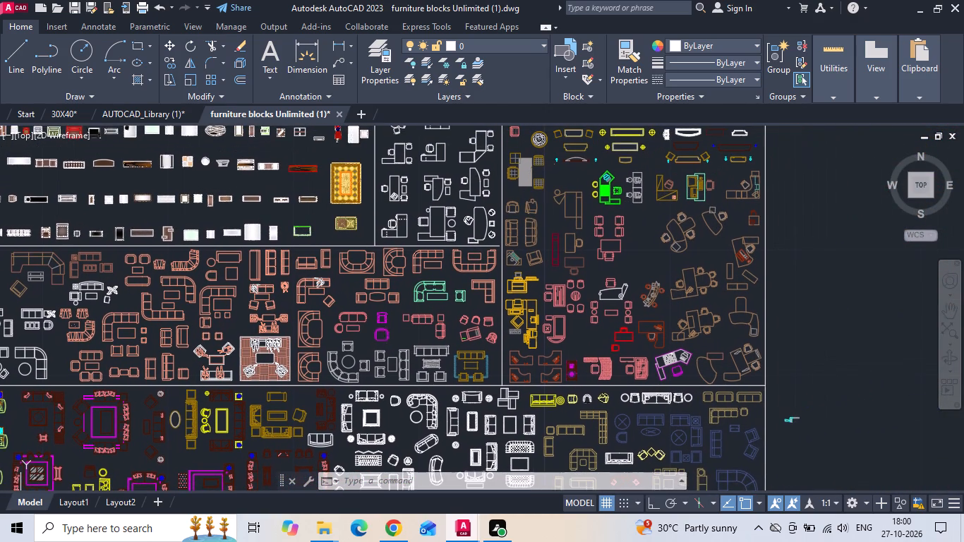
Examine the office desk and workstation blocks in the furniture library, continuing up to the television and electronics blocks.
scroll(682, 349, up, 1)
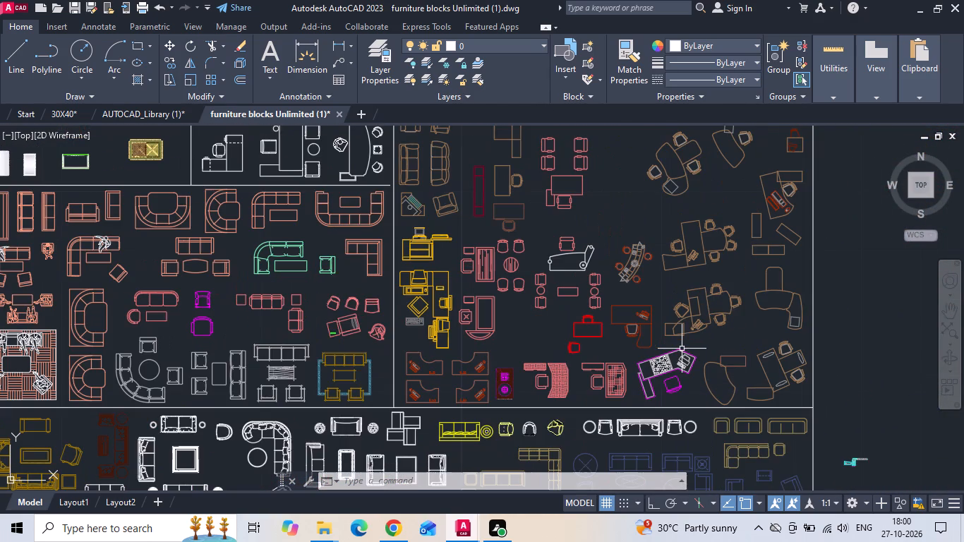
middle_drag(562, 299, 507, 419)
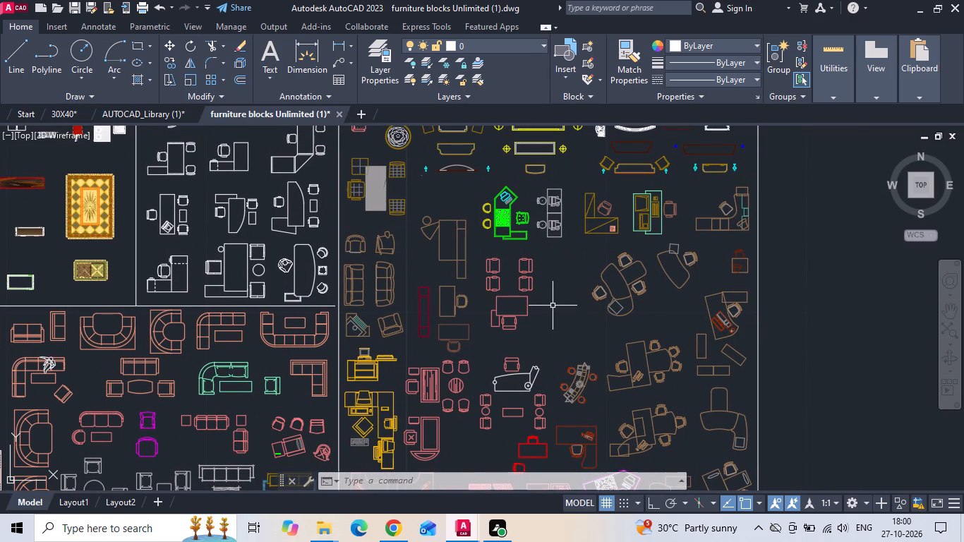
middle_drag(550, 309, 548, 319)
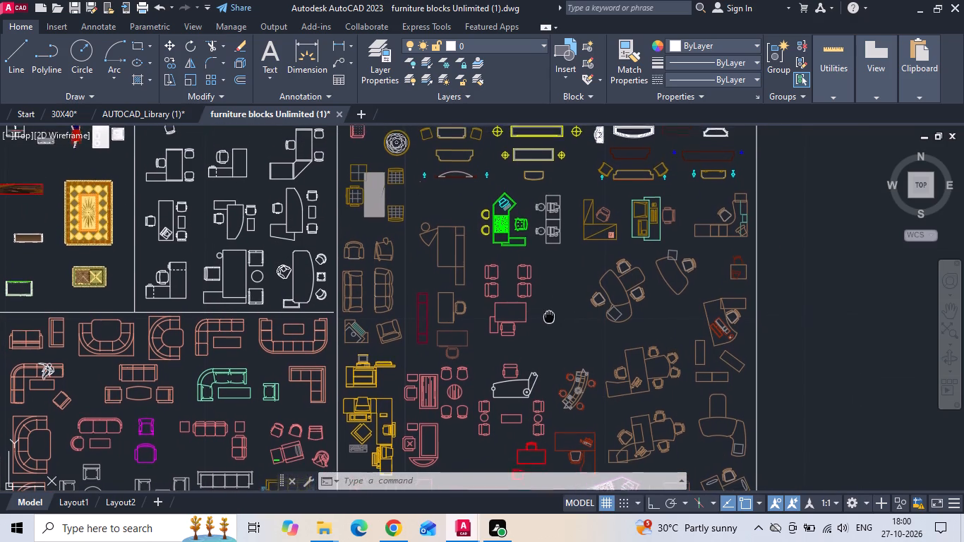
middle_drag(548, 319, 524, 385)
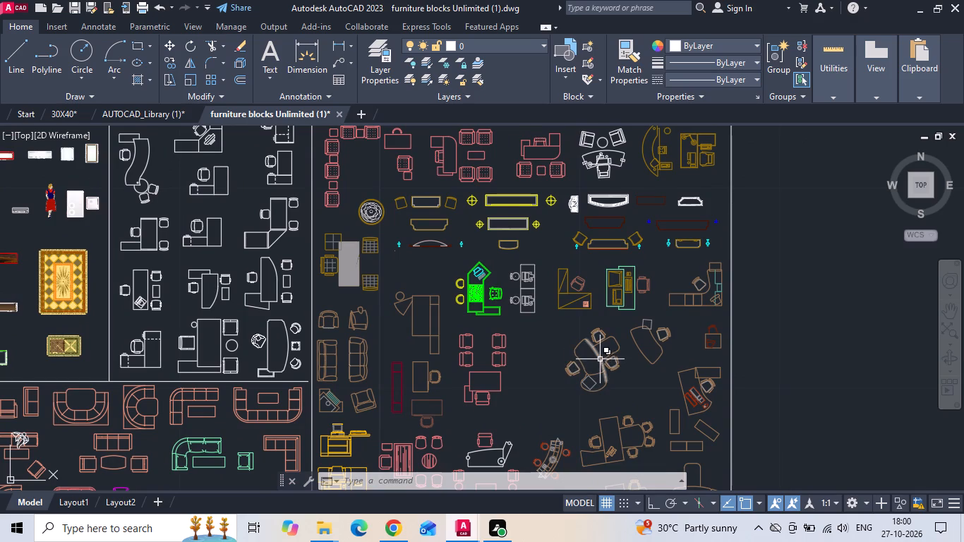
middle_drag(599, 374, 597, 426)
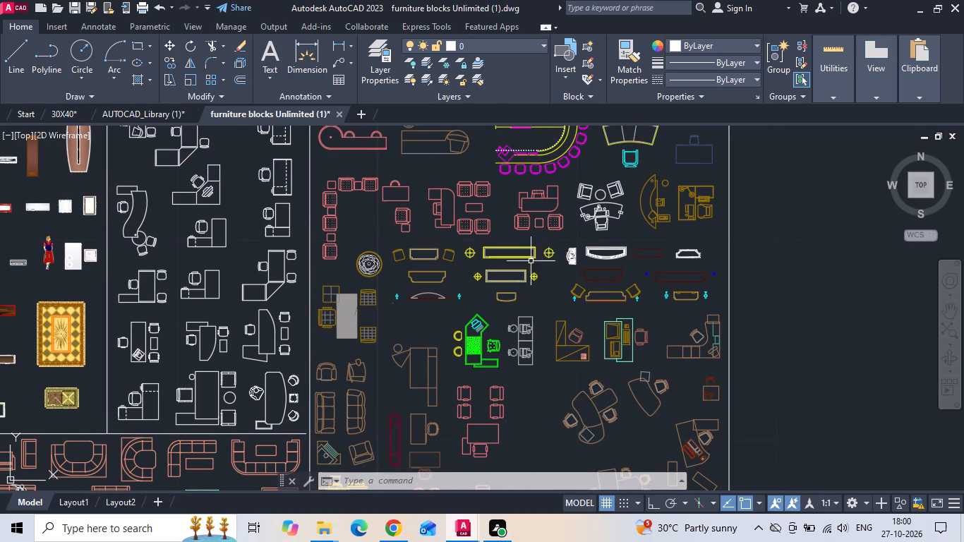
middle_drag(529, 267, 493, 399)
middle_drag(464, 312, 470, 420)
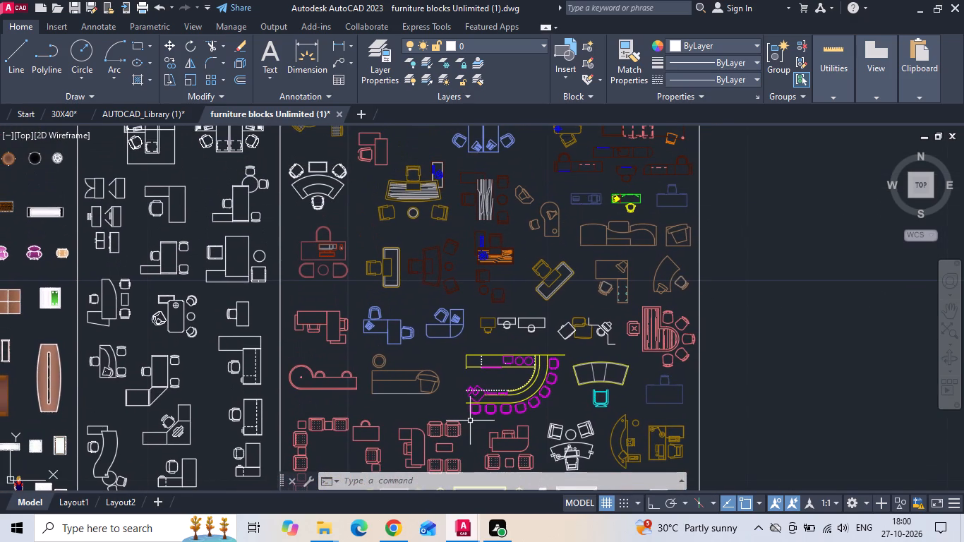
middle_drag(474, 290, 476, 332)
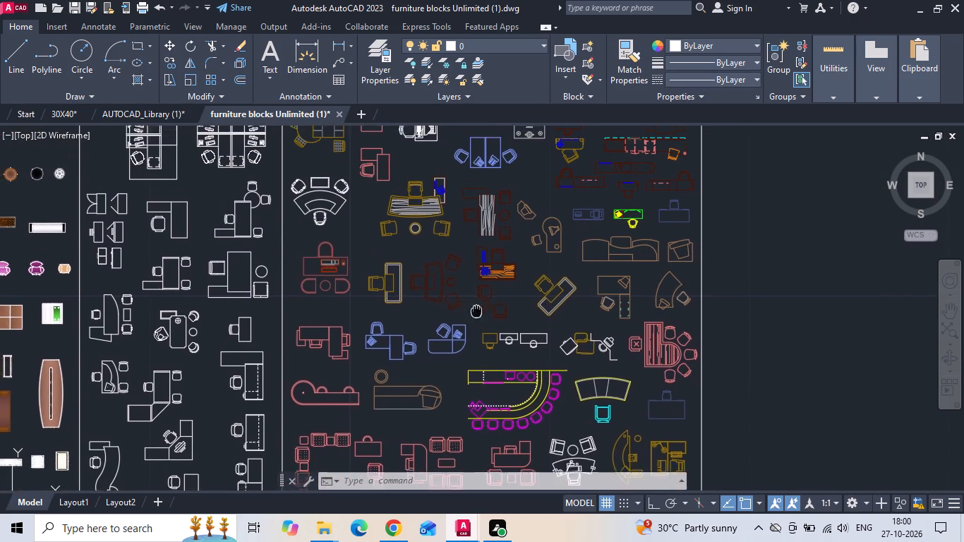
middle_drag(476, 332, 476, 440)
middle_drag(402, 301, 439, 424)
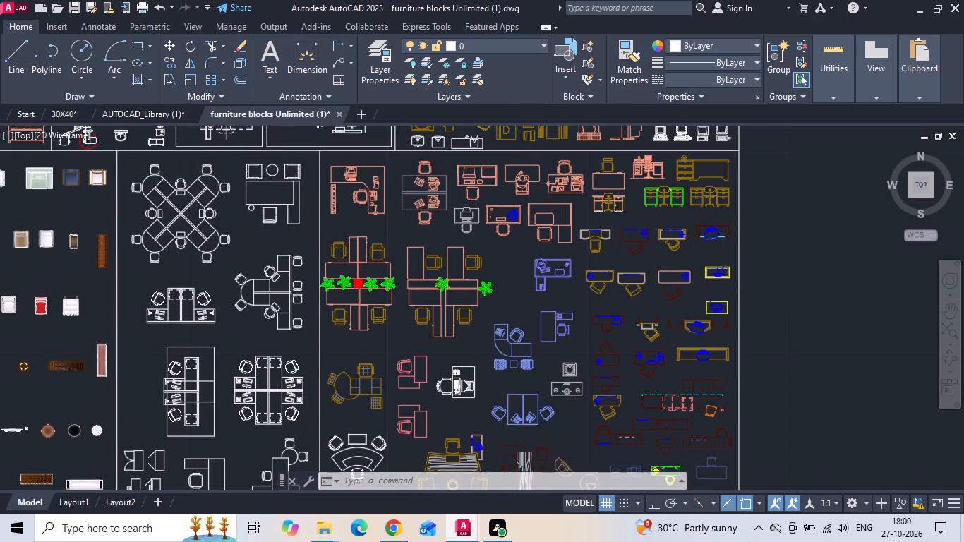
middle_drag(494, 285, 496, 315)
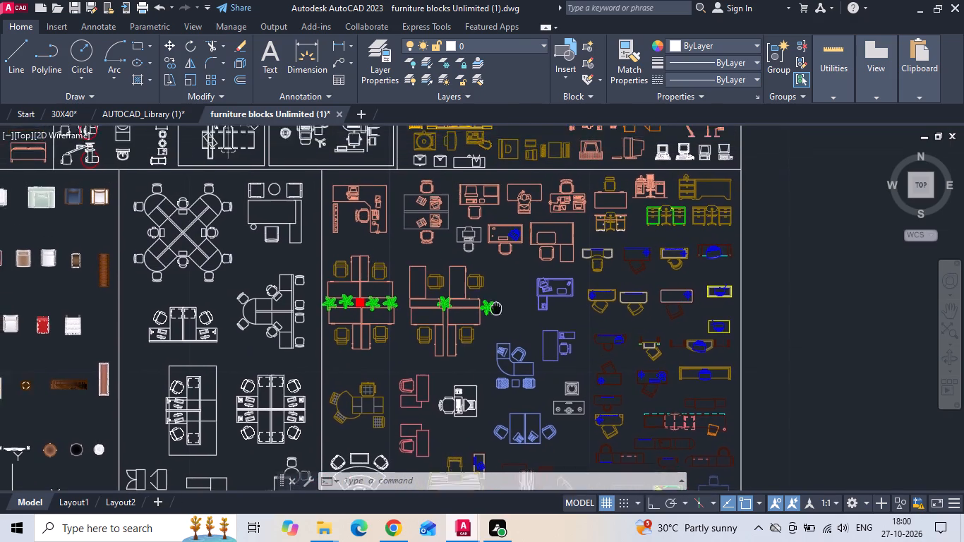
middle_drag(496, 315, 496, 437)
middle_drag(517, 255, 518, 437)
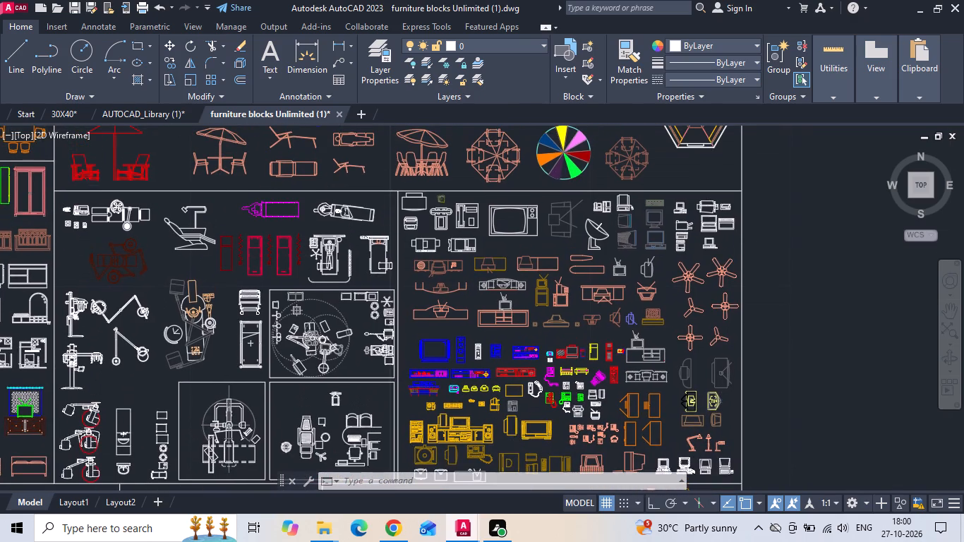
Examine the library's other block groups, including rugs, chairs, decor, sofas and ceiling patterns, and return to the office furniture.
scroll(511, 387, down, 2)
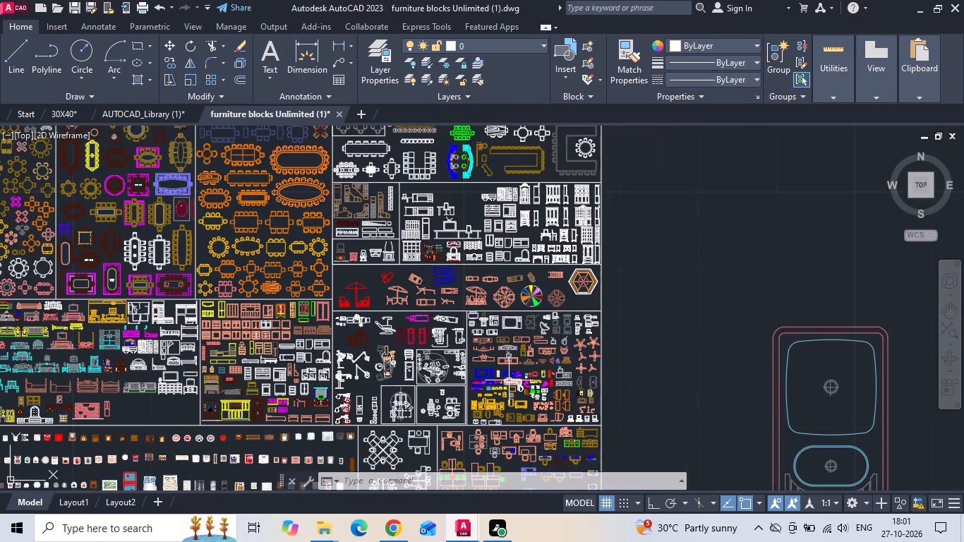
scroll(509, 380, down, 1)
middle_drag(344, 418, 471, 196)
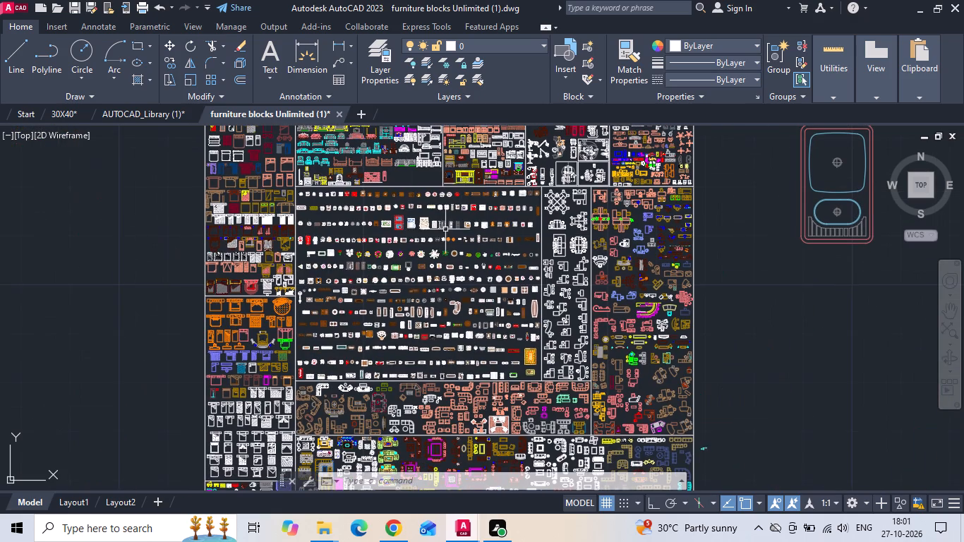
middle_drag(290, 410, 306, 212)
scroll(273, 335, up, 3)
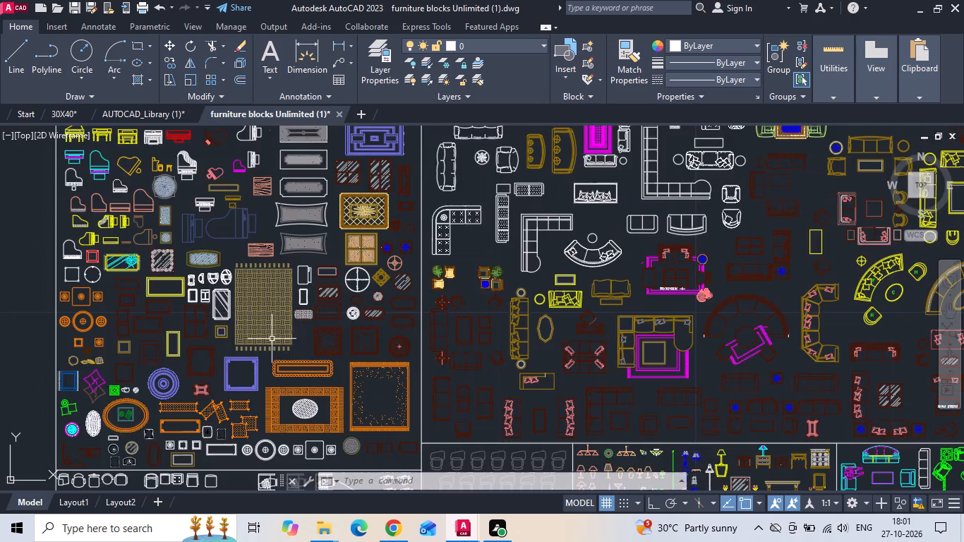
scroll(277, 250, down, 3)
scroll(275, 359, up, 3)
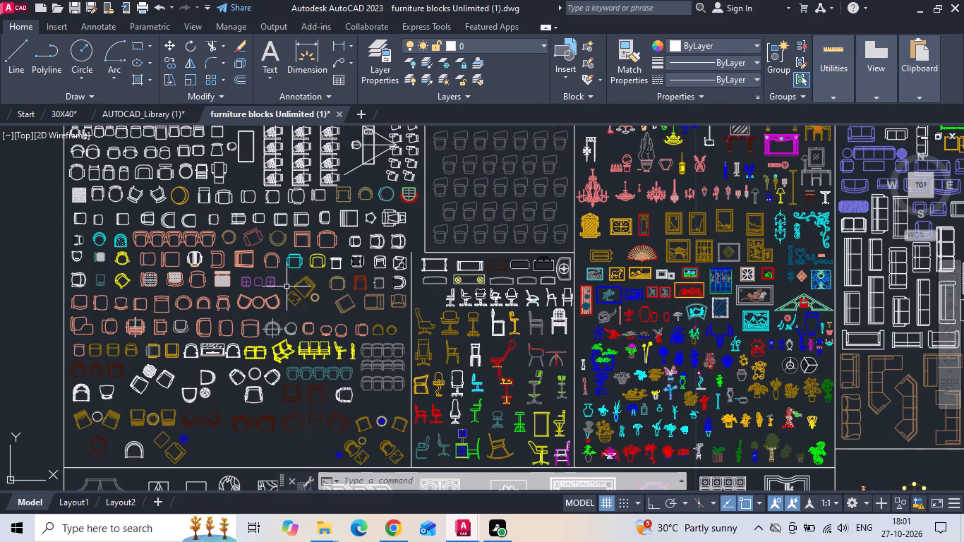
scroll(260, 236, down, 1)
middle_drag(301, 363, 200, 262)
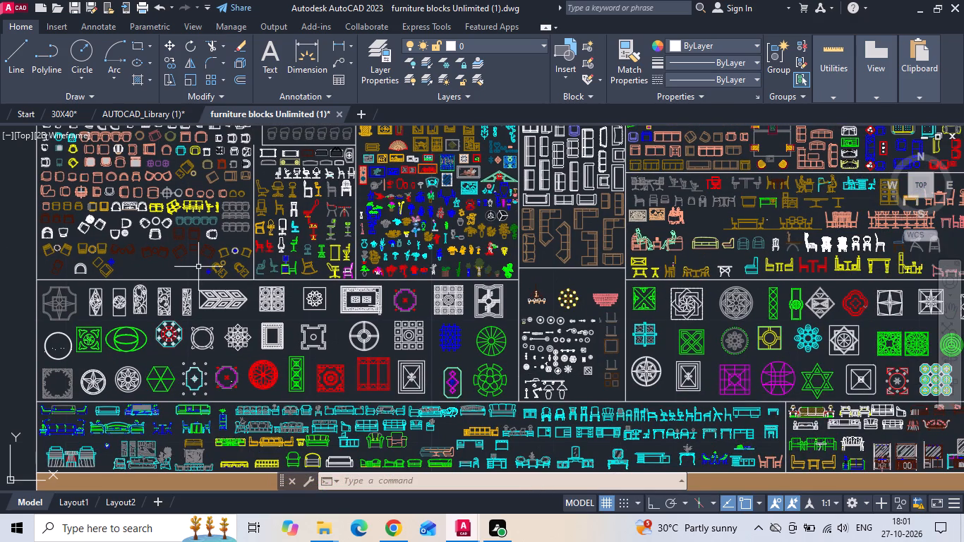
scroll(198, 281, down, 1)
middle_drag(800, 155, 711, 234)
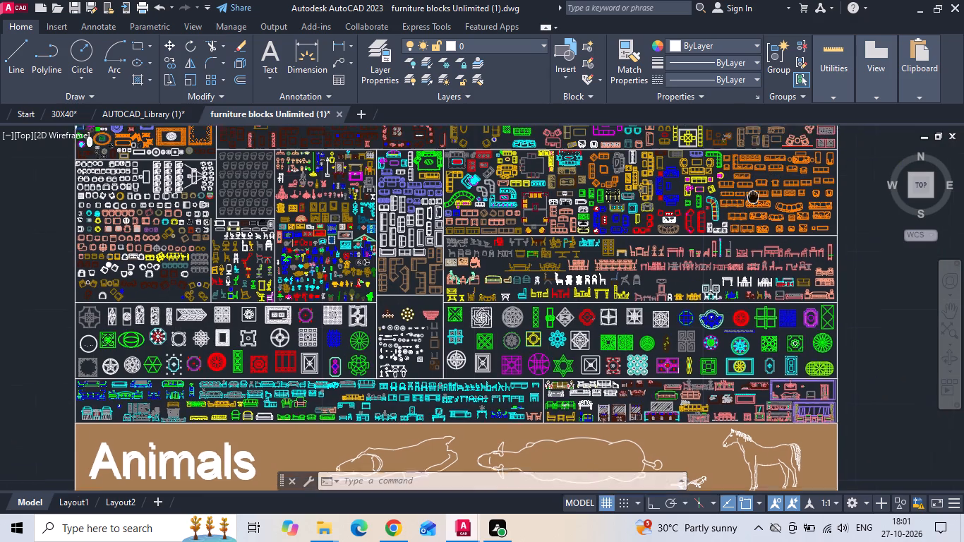
middle_drag(711, 234, 610, 303)
scroll(610, 303, up, 2)
middle_drag(566, 265, 510, 496)
middle_drag(523, 246, 513, 423)
scroll(513, 424, down, 1)
scroll(476, 220, up, 2)
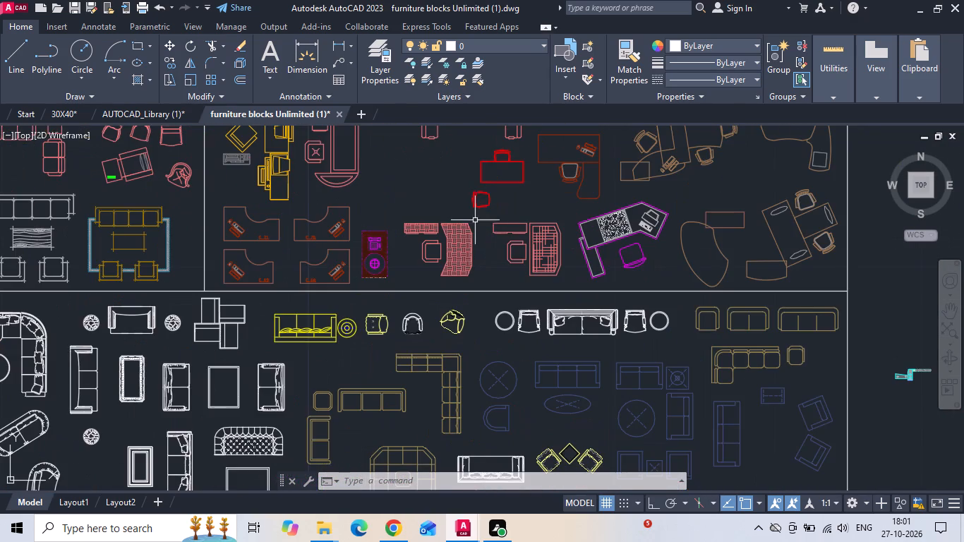
Look through the office desk and workstation blocks for a desk set suitable for the plan's OFFICE room.
middle_drag(478, 235, 501, 320)
scroll(501, 325, up, 1)
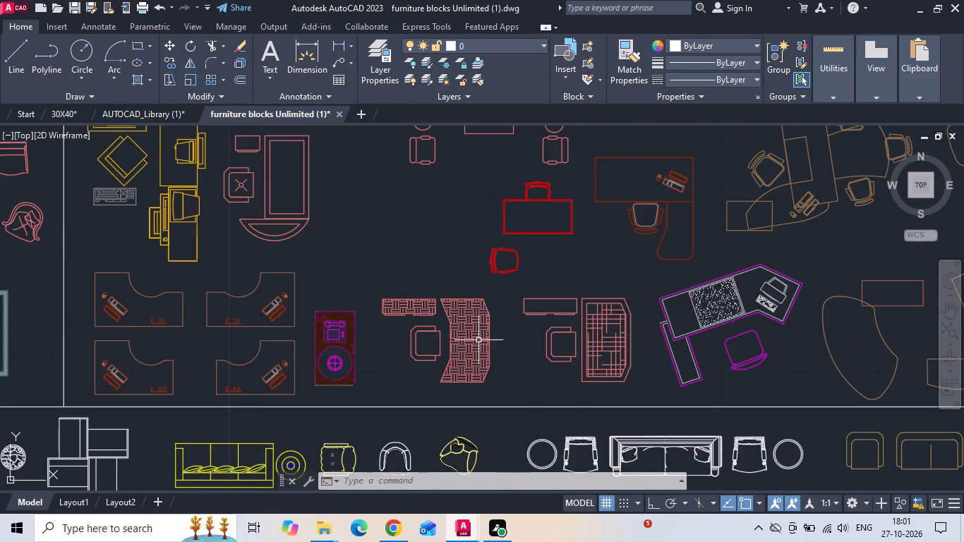
scroll(471, 379, down, 1)
middle_drag(422, 284, 453, 370)
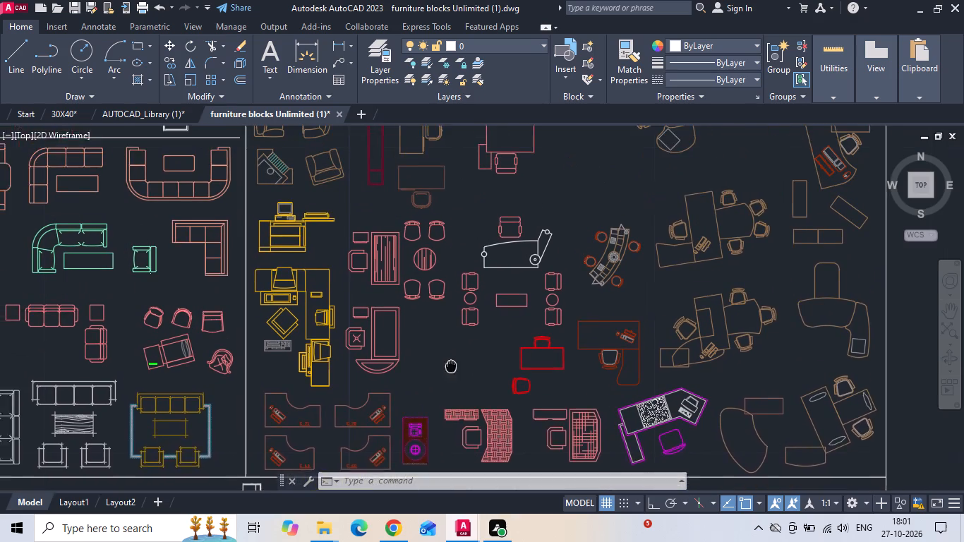
middle_drag(453, 370, 466, 416)
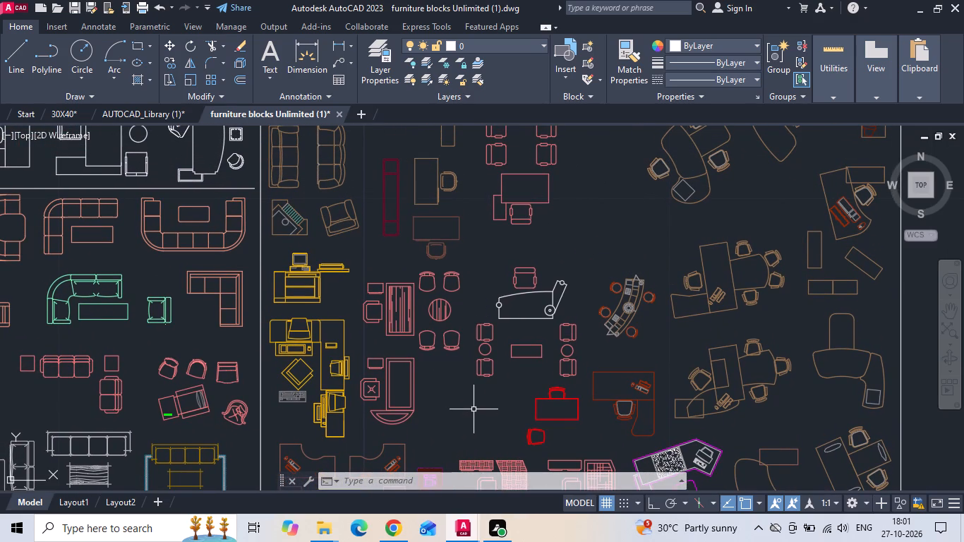
scroll(474, 420, down, 1)
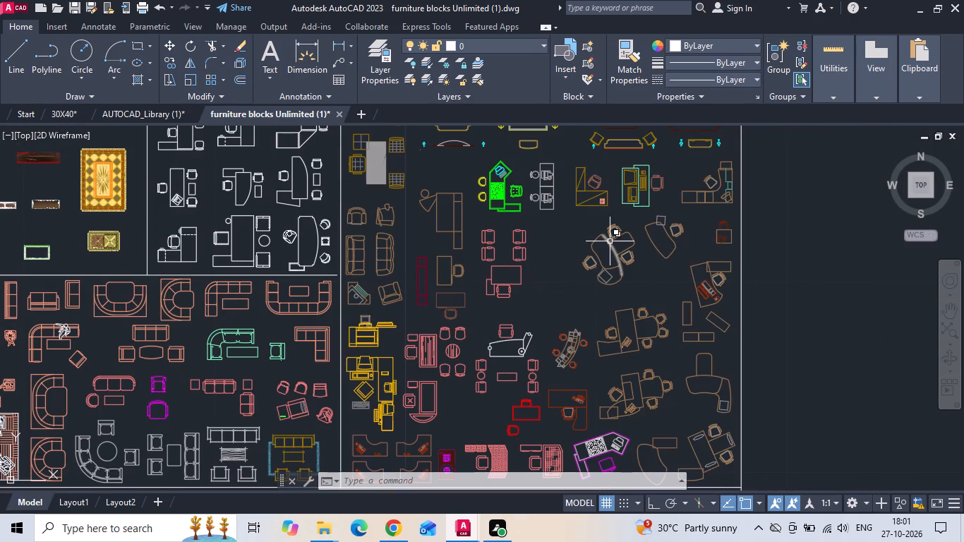
middle_drag(577, 249, 566, 301)
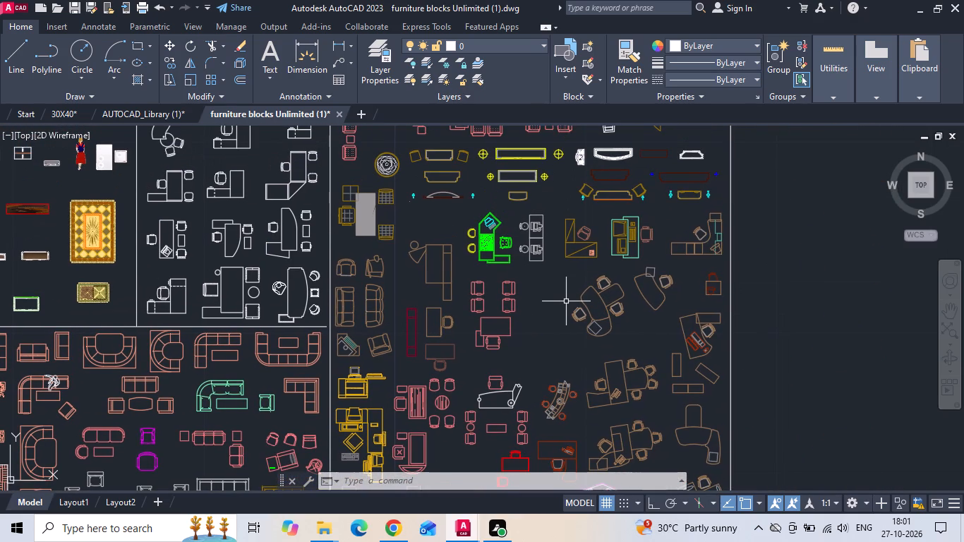
middle_drag(563, 315, 538, 418)
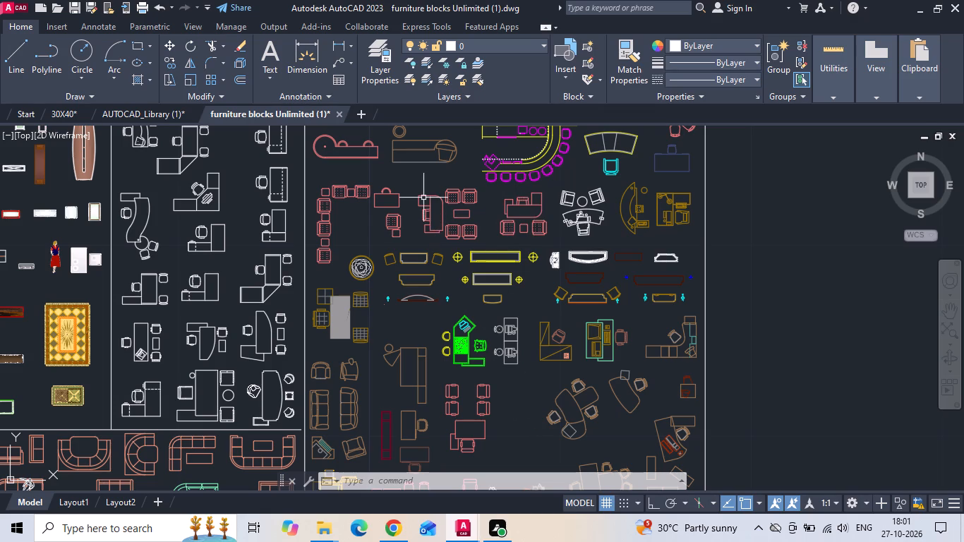
middle_drag(419, 215, 411, 363)
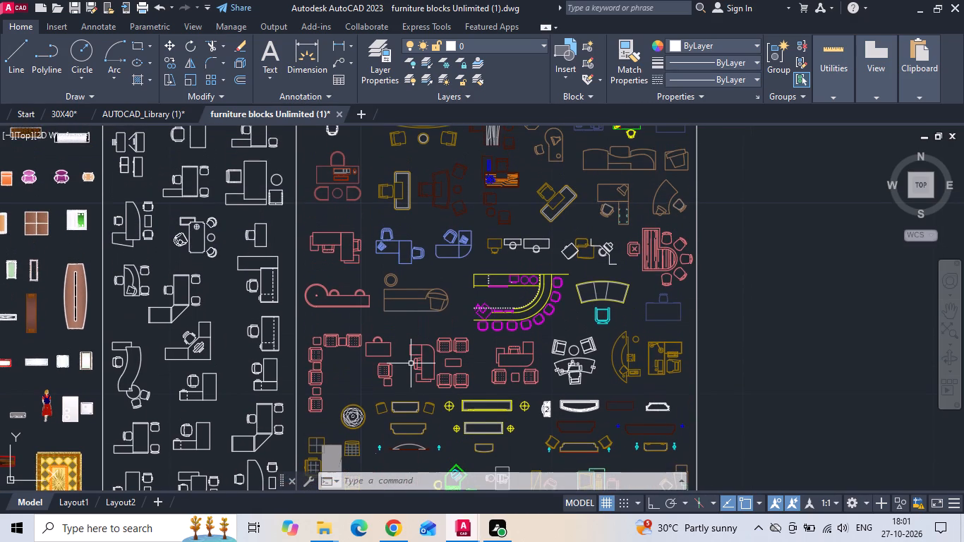
middle_drag(391, 263, 378, 306)
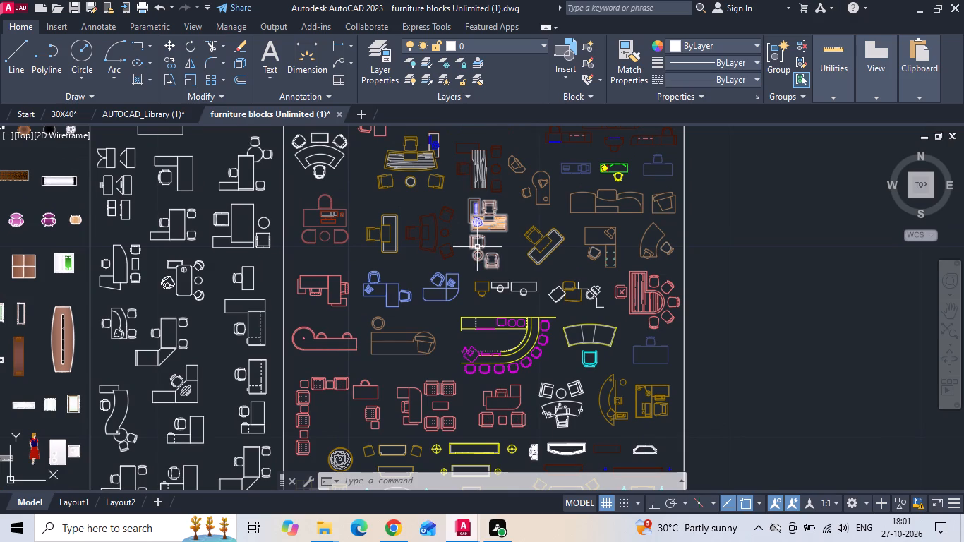
middle_drag(480, 274, 495, 378)
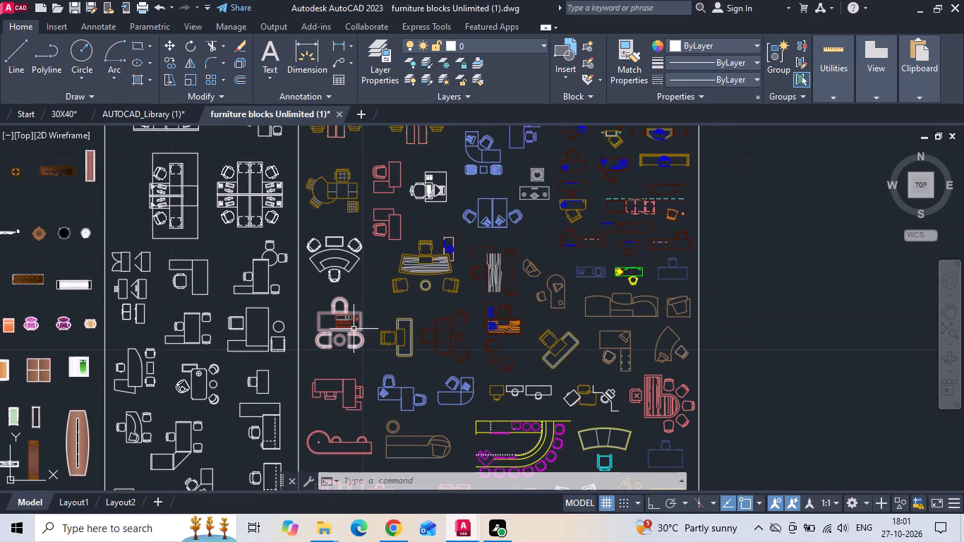
middle_drag(342, 285, 342, 414)
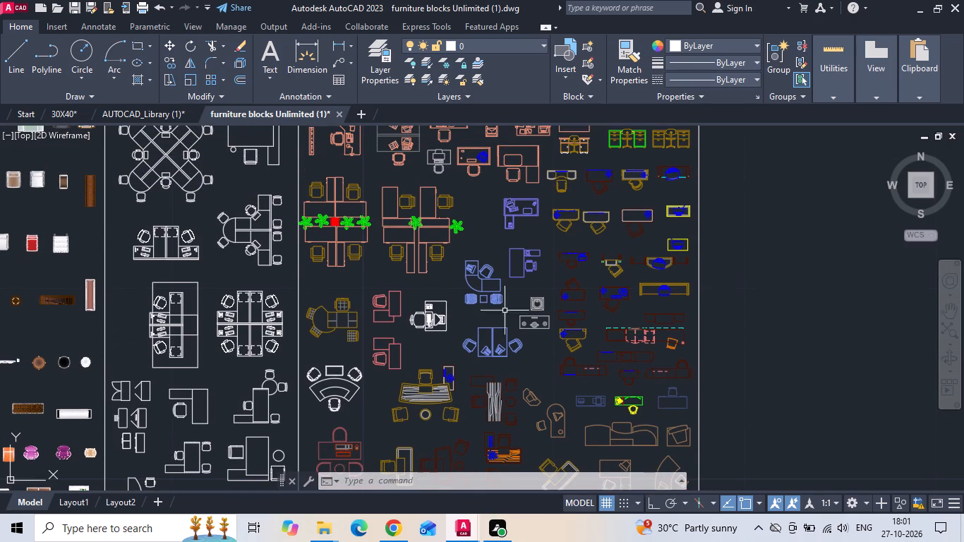
Copy the blue curved desk set and a white office desk set with chairs into the 30X40 drawing, beside the furnished plan.
click(487, 268)
middle_drag(488, 272, 489, 295)
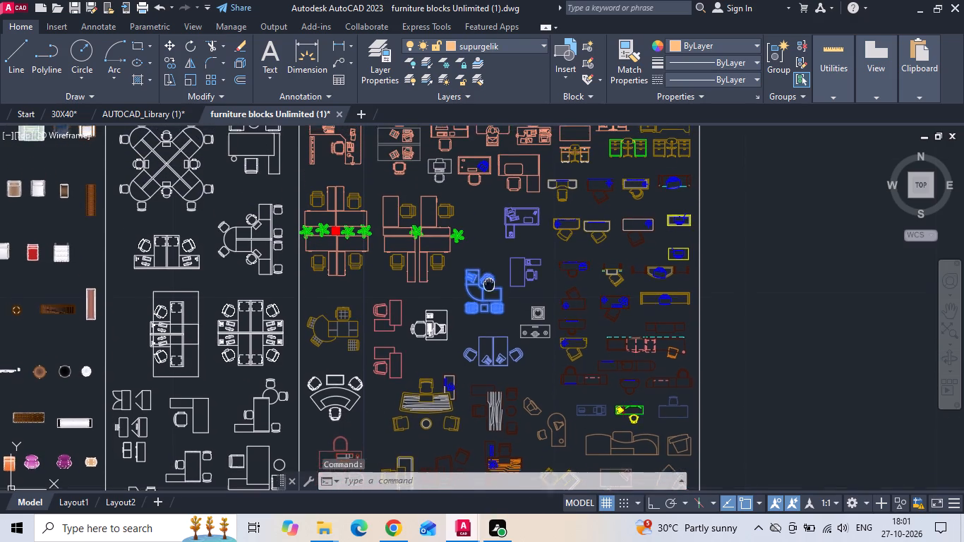
middle_drag(489, 295, 489, 363)
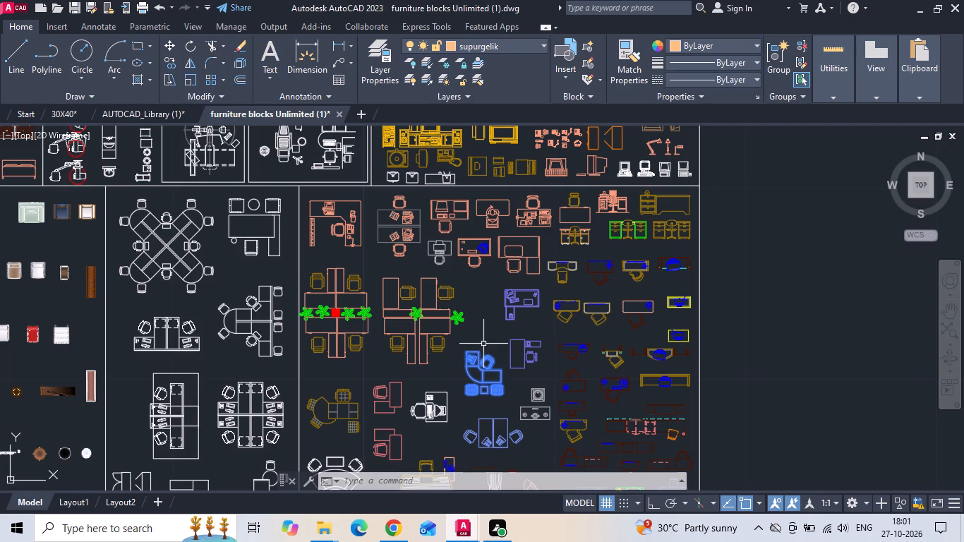
scroll(535, 275, down, 1)
scroll(359, 419, up, 1)
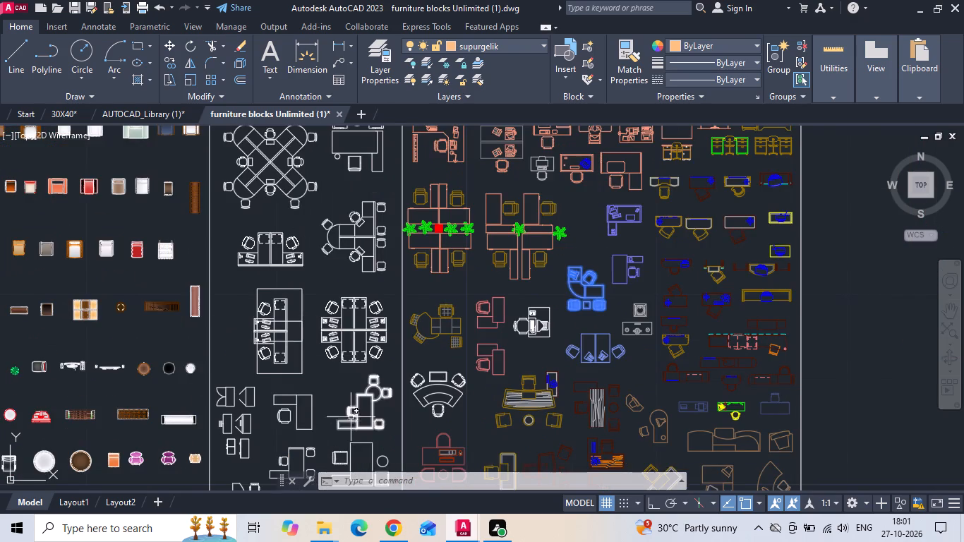
middle_drag(359, 393, 423, 270)
middle_drag(397, 369, 466, 241)
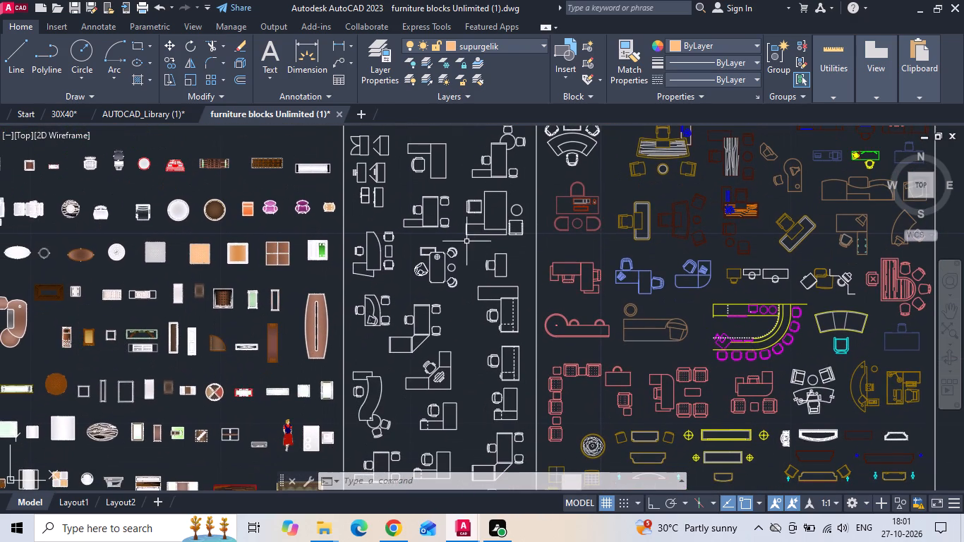
click(443, 272)
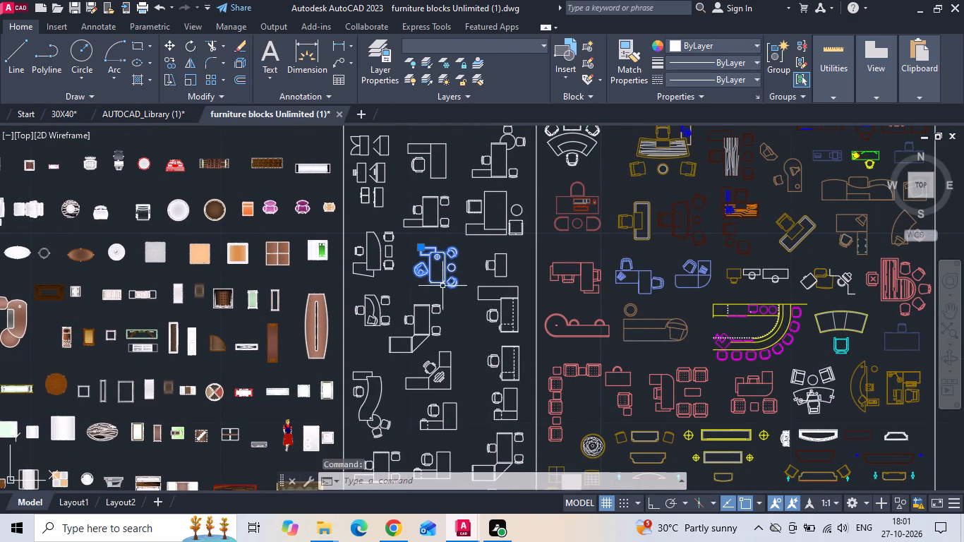
middle_drag(438, 304, 438, 206)
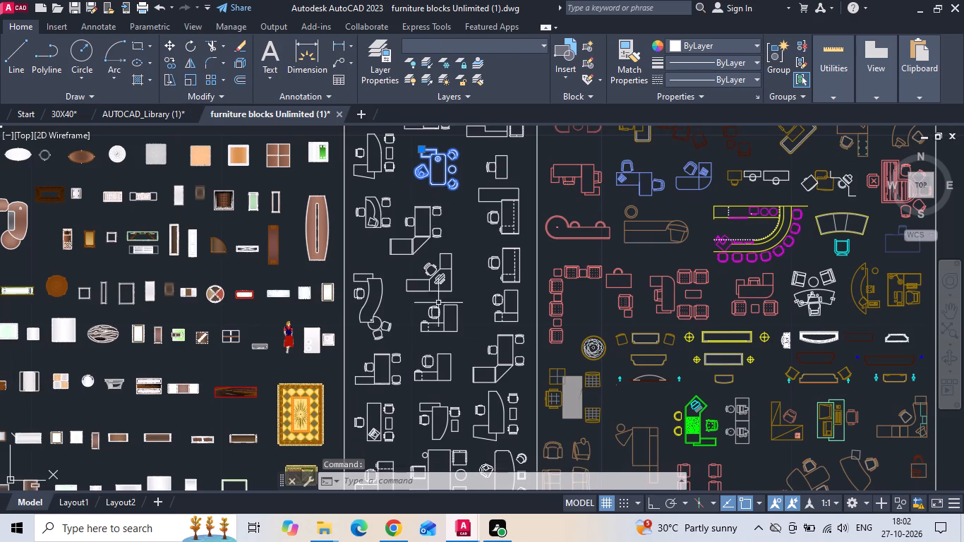
middle_drag(440, 349, 462, 215)
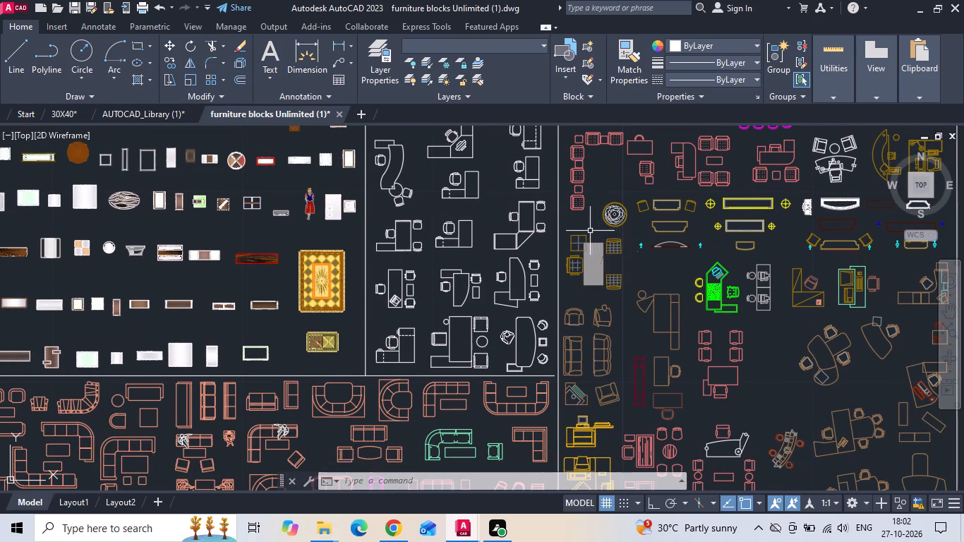
scroll(508, 347, down, 2)
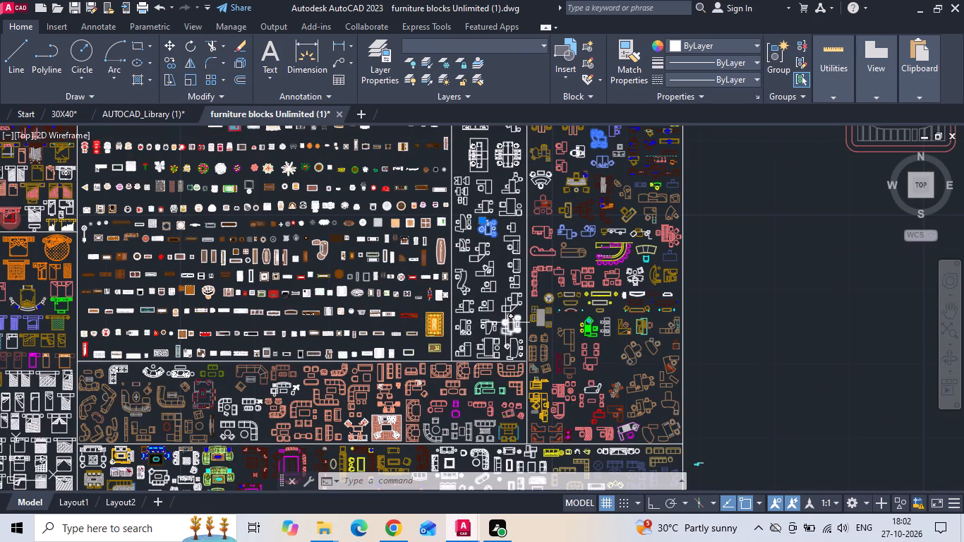
key(ctrl+c)
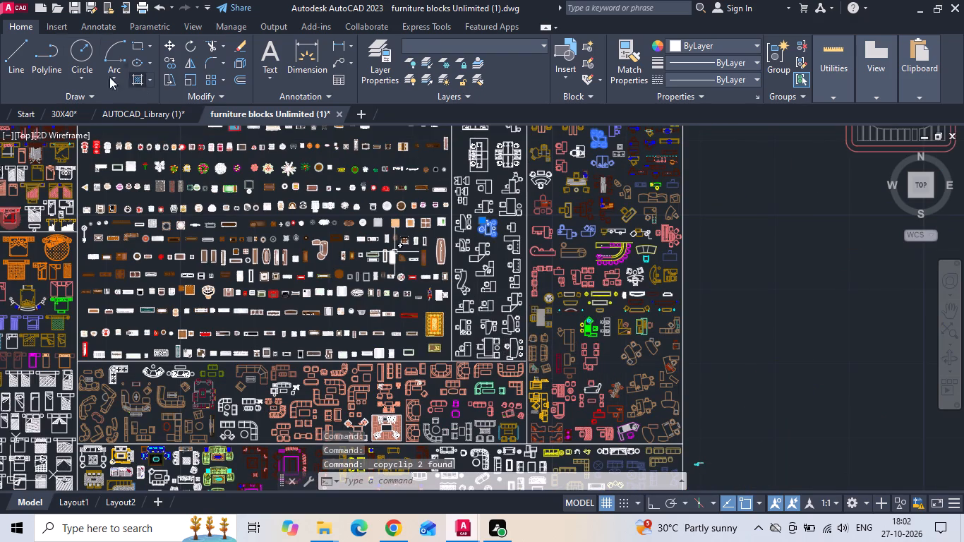
click(64, 112)
key(ctrl+v)
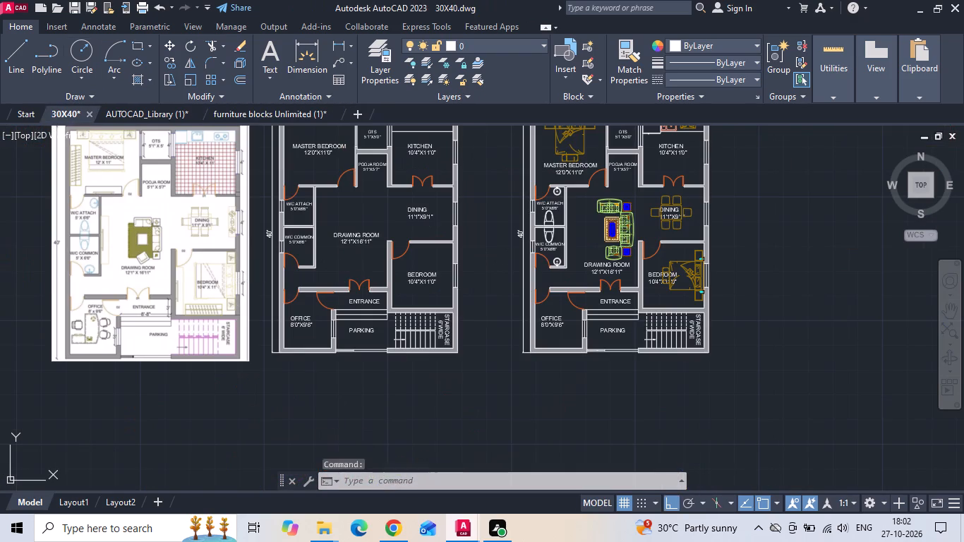
click(769, 279)
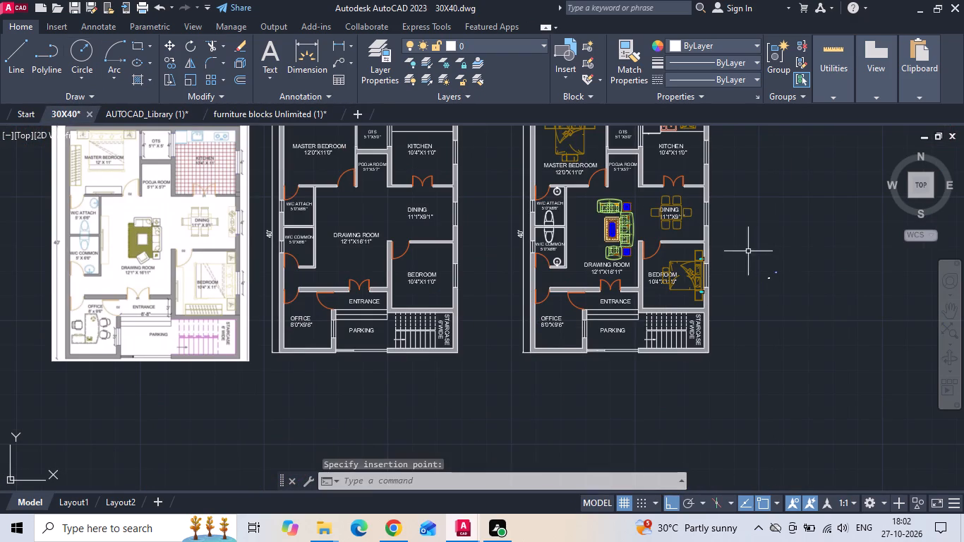
Scale the two pasted desk blocks by a factor of 39.3701.
drag(754, 253, 784, 301)
click(809, 317)
right_click(769, 231)
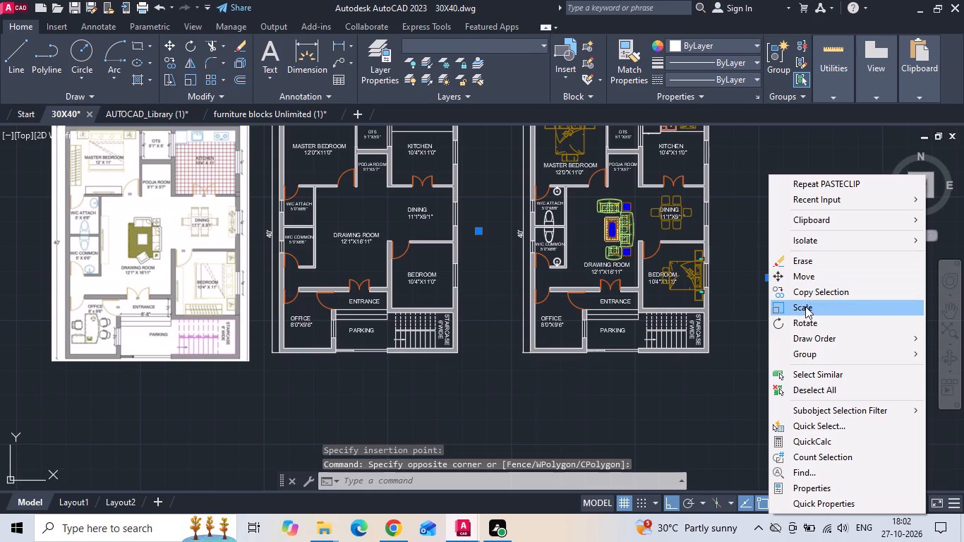
click(805, 306)
drag(770, 277, 774, 298)
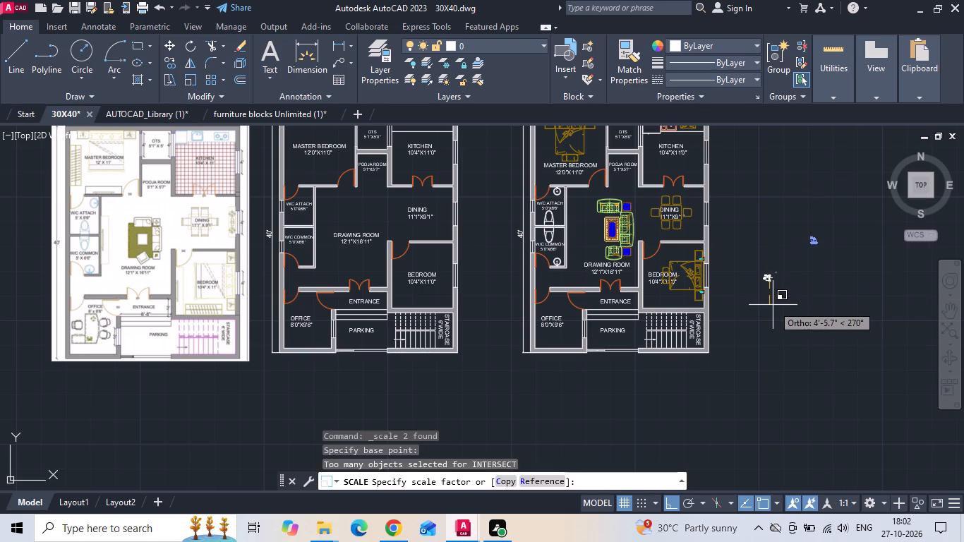
text(39.3701)
key(Return)
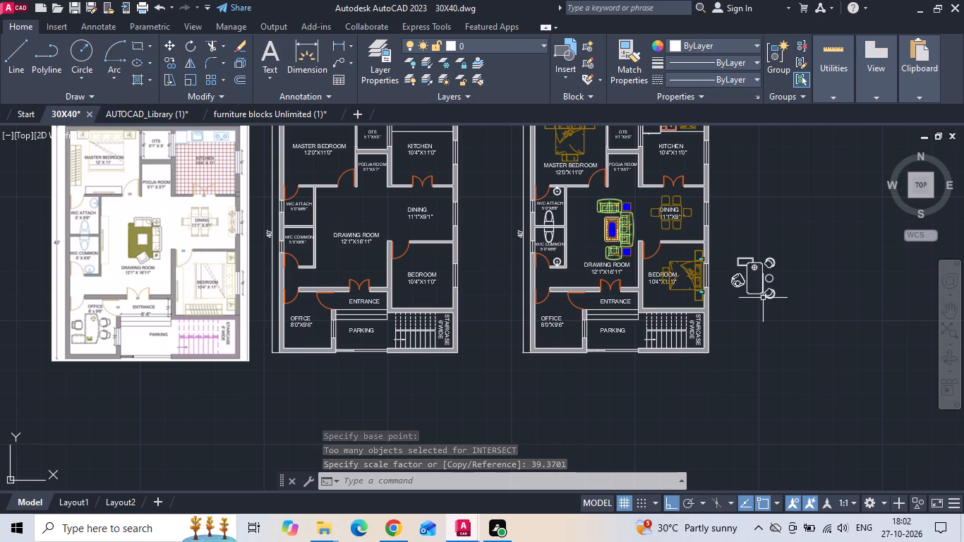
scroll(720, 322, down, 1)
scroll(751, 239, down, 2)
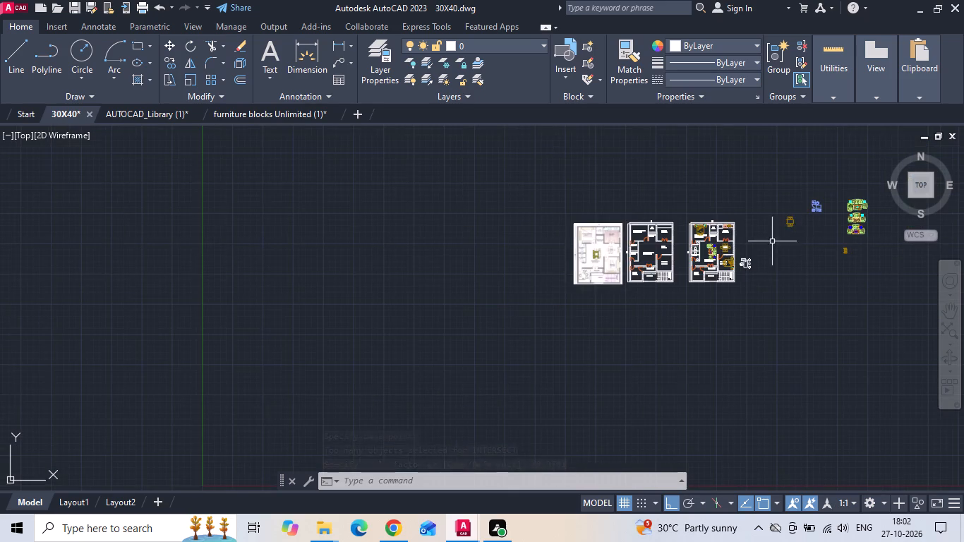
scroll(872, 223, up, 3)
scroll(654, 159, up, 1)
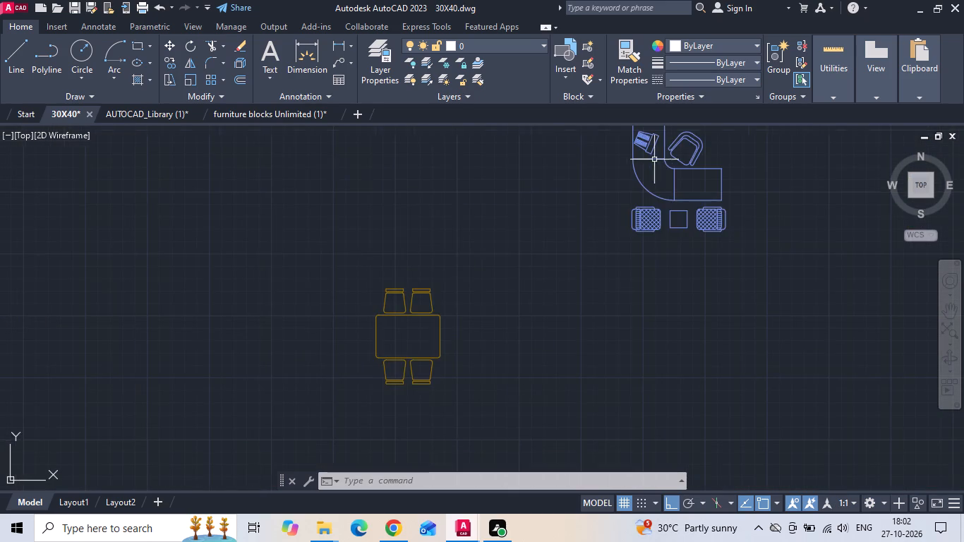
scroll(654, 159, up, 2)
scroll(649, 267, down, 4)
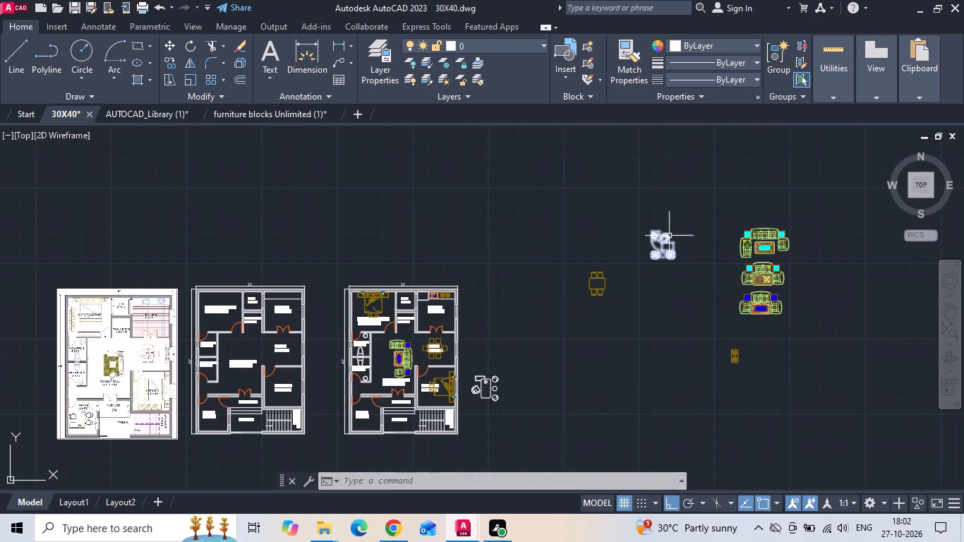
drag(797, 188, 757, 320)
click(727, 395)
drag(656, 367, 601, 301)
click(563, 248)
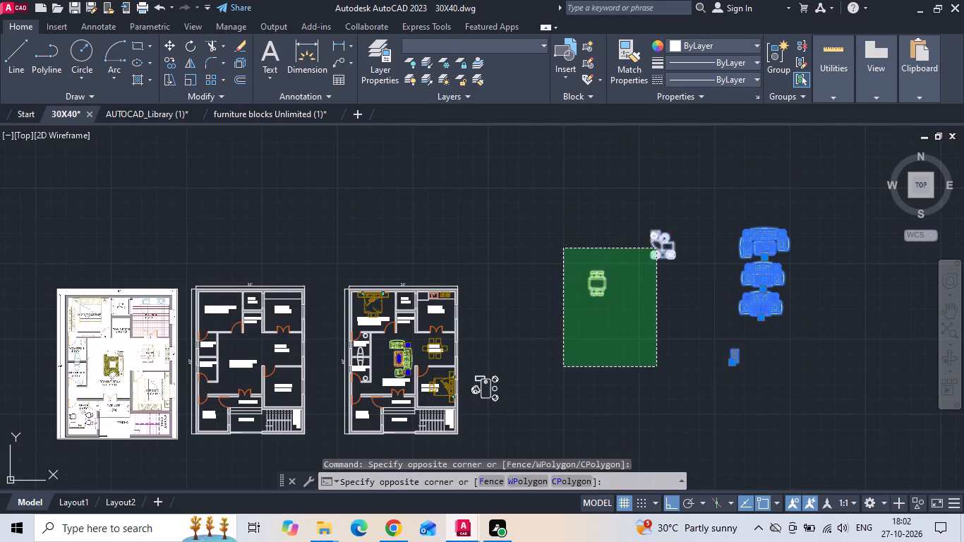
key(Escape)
Delete the three spare sofa sets, the small block below them and the spare dining set beside the furnished plan.
drag(793, 205, 736, 371)
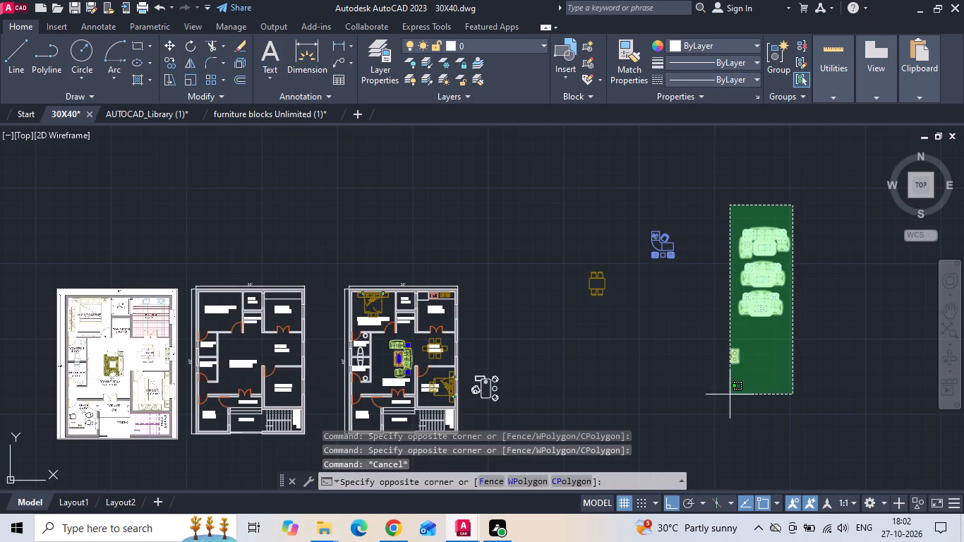
drag(730, 395, 718, 392)
drag(634, 340, 604, 292)
click(574, 253)
key(Delete)
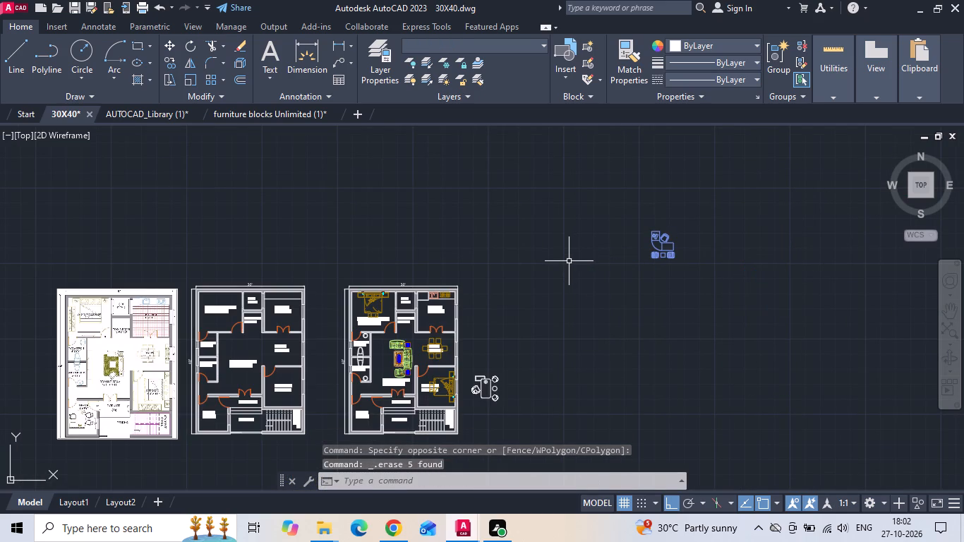
Save the 30X40 drawing.
key(ctrl+s)
key(ctrl+s)
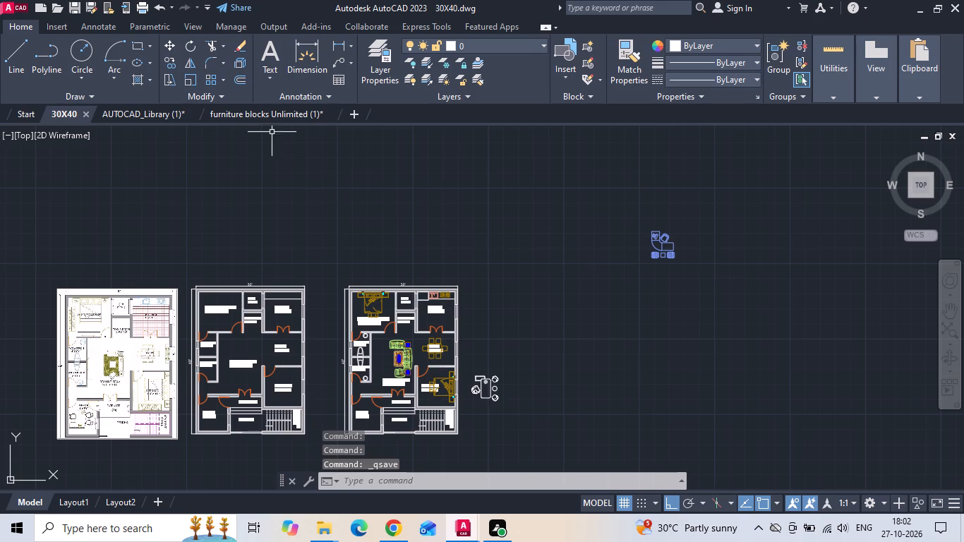
Switch to the AUTOCAD_Library drawing and examine its door, window and miscellaneous block groups, including wardrobes, pianos and fans.
click(152, 113)
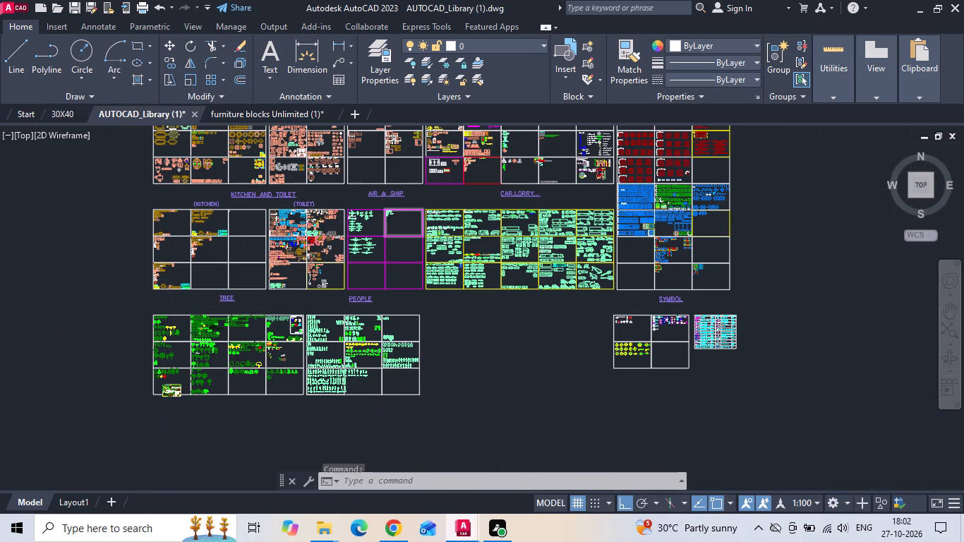
scroll(490, 196, up, 2)
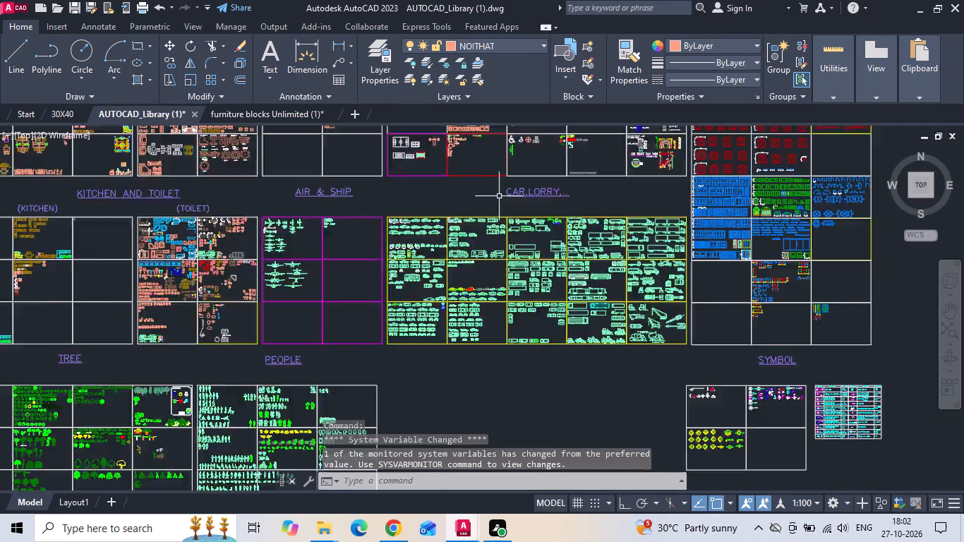
scroll(499, 196, up, 1)
scroll(438, 210, down, 2)
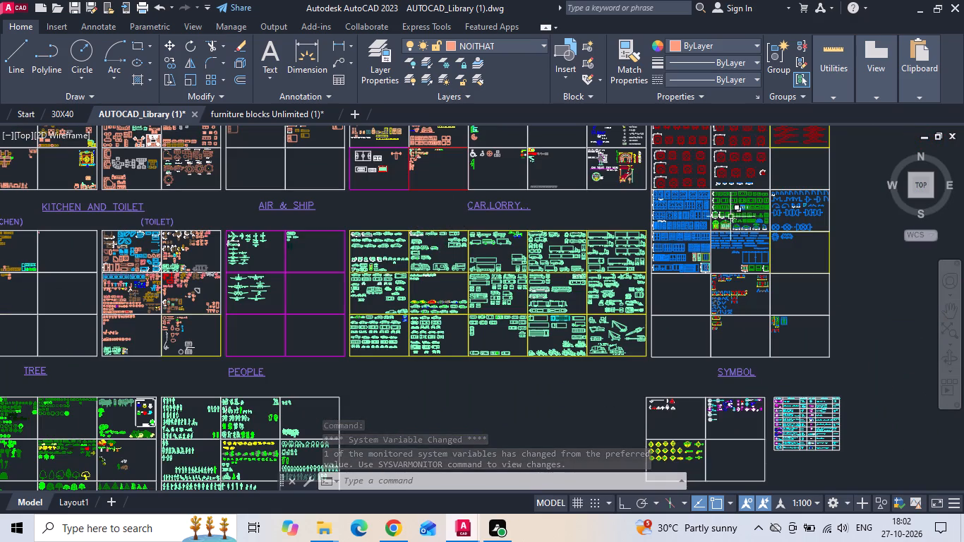
scroll(762, 188, up, 3)
scroll(580, 330, down, 2)
scroll(387, 263, up, 2)
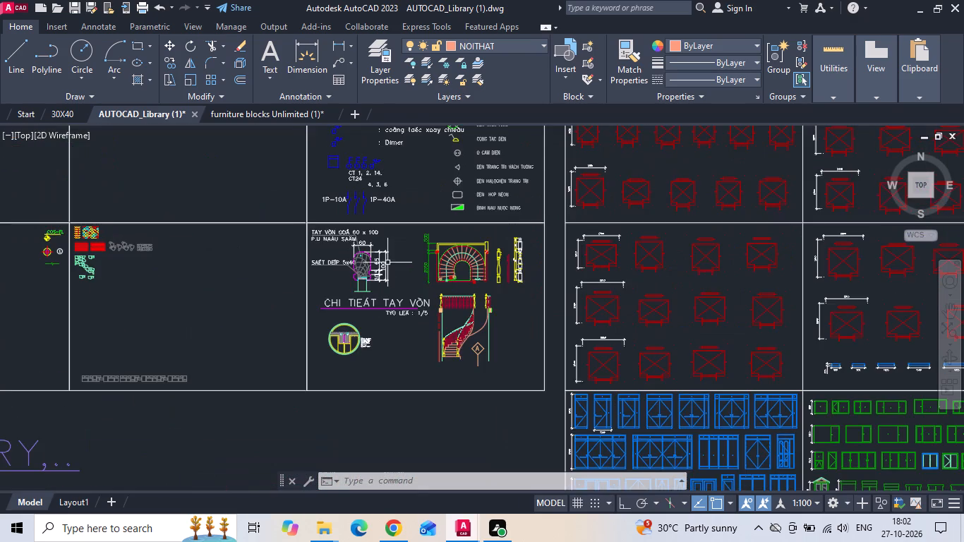
middle_drag(414, 290, 476, 356)
scroll(495, 399, down, 3)
scroll(339, 342, up, 3)
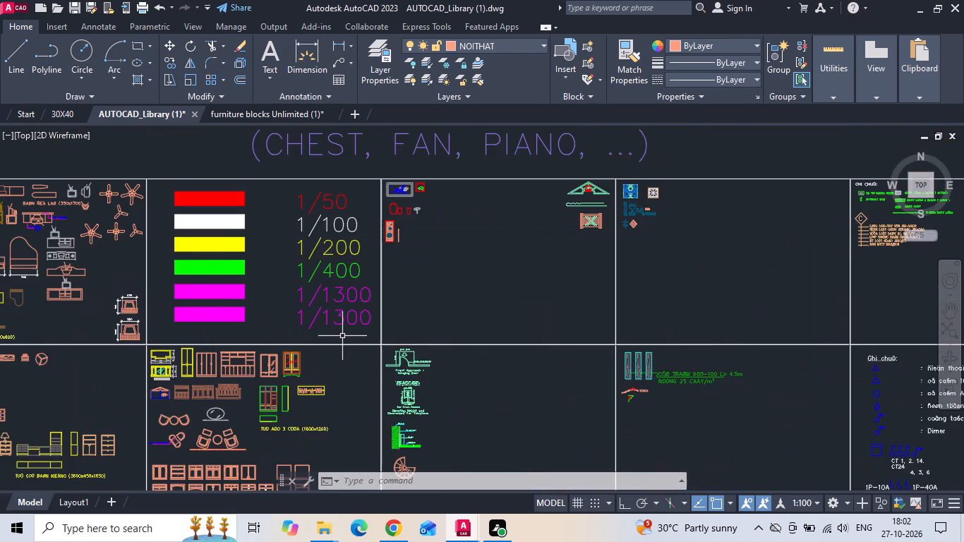
scroll(342, 335, down, 1)
middle_drag(204, 308, 389, 279)
scroll(315, 248, up, 2)
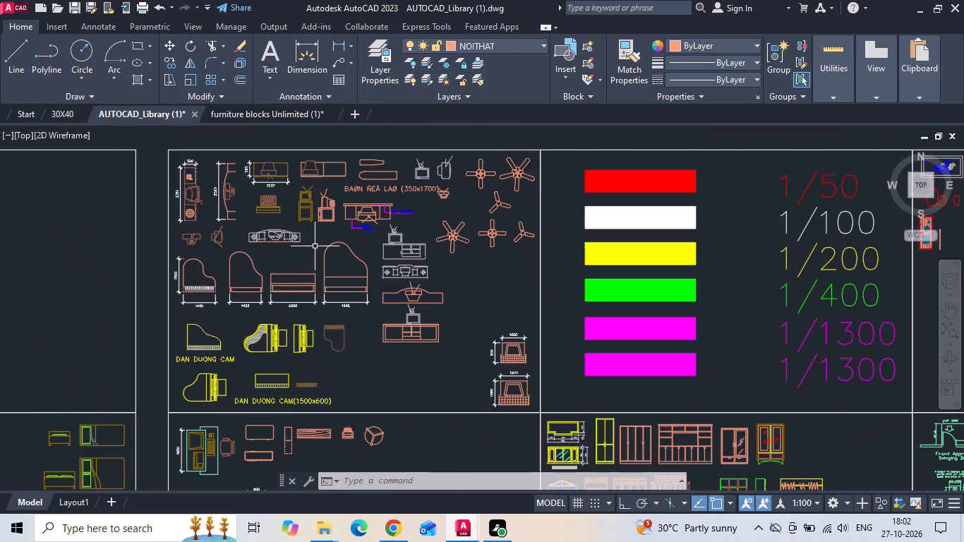
scroll(457, 217, down, 2)
scroll(542, 354, up, 3)
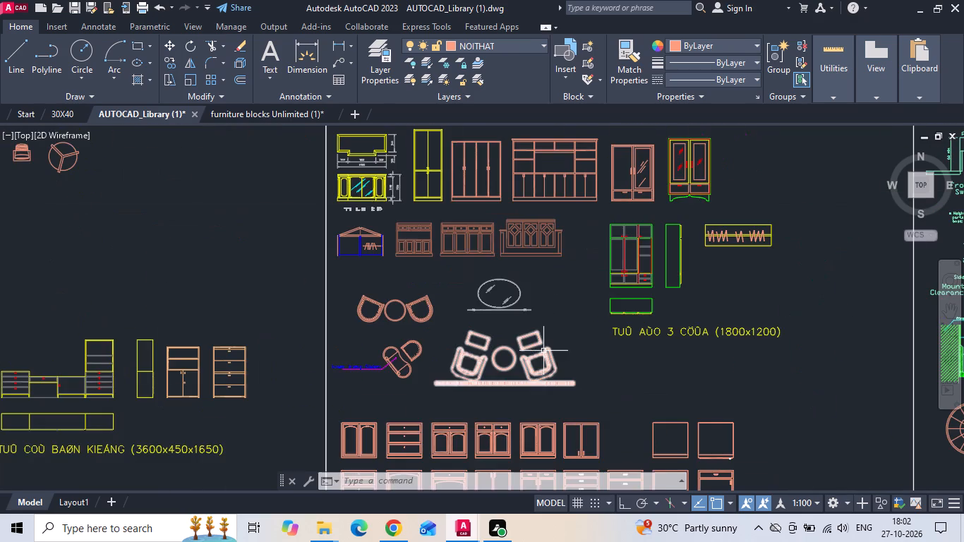
scroll(556, 226, down, 3)
scroll(464, 322, up, 2)
scroll(565, 333, down, 2)
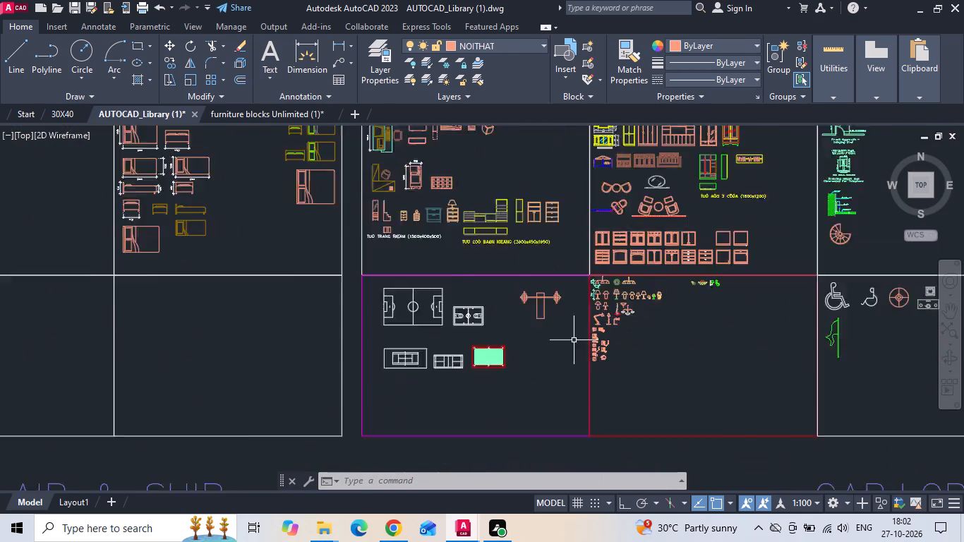
Look through the library's bed and living-room seating groups and its office desk sets for furniture suited to the plan.
middle_drag(268, 263, 447, 398)
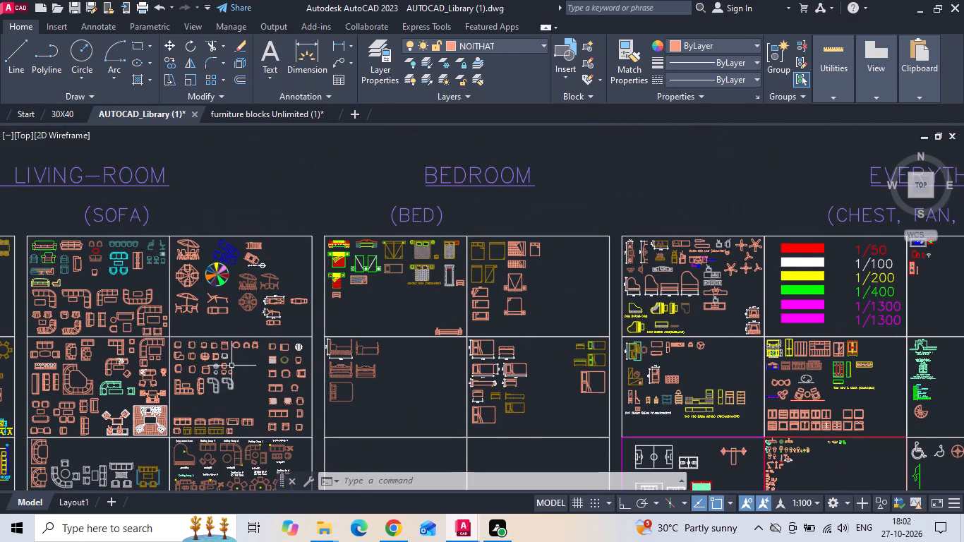
middle_drag(274, 382, 391, 280)
scroll(324, 387, up, 2)
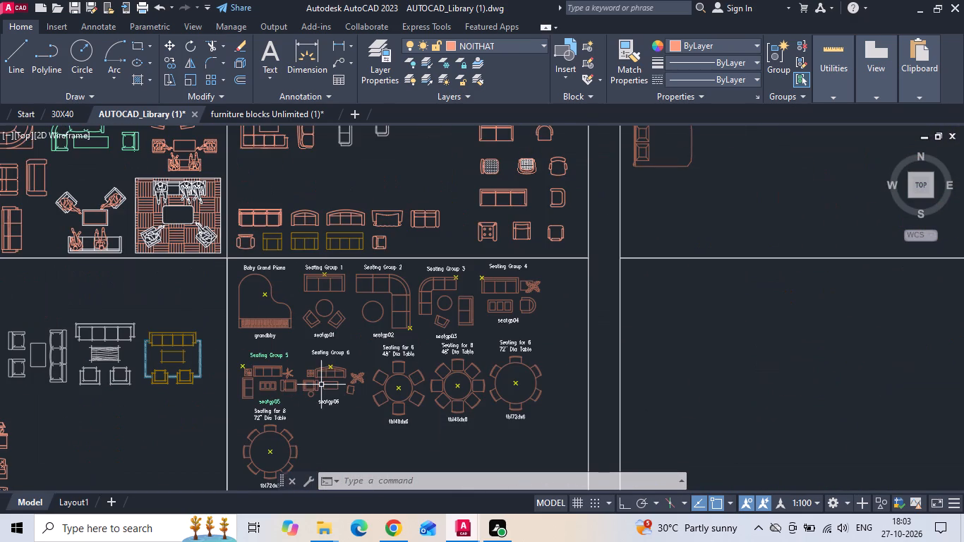
middle_drag(303, 383, 517, 372)
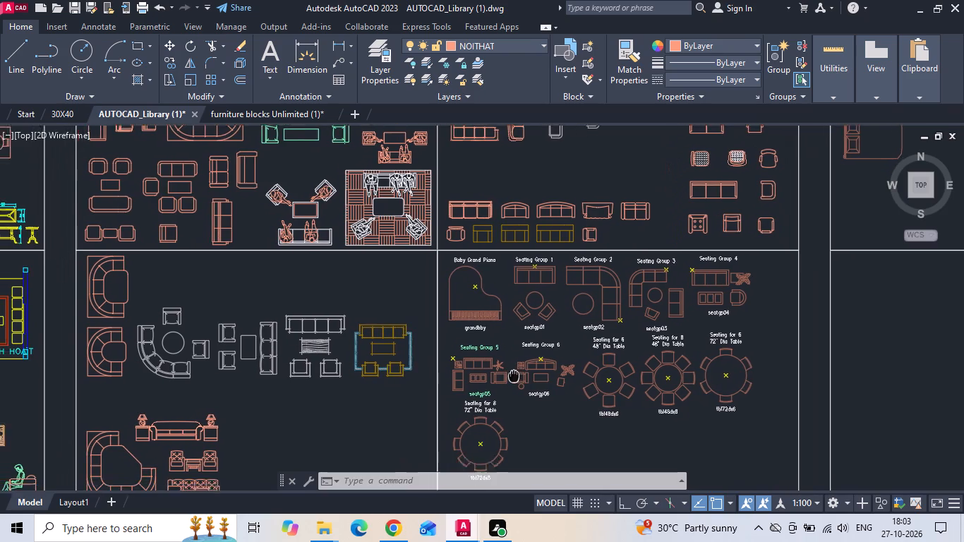
middle_drag(517, 372, 617, 435)
scroll(219, 292, down, 1)
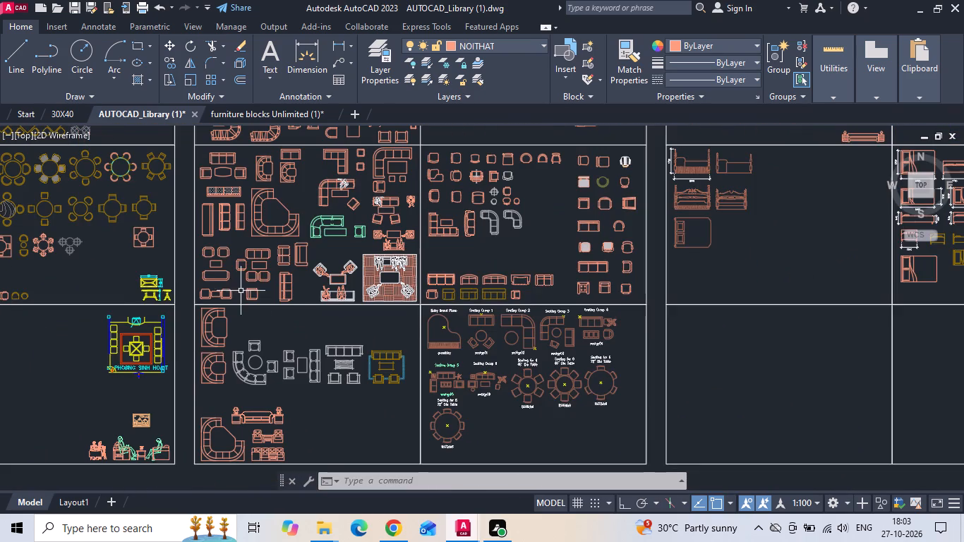
middle_drag(251, 263, 368, 361)
scroll(369, 363, down, 2)
scroll(133, 409, up, 3)
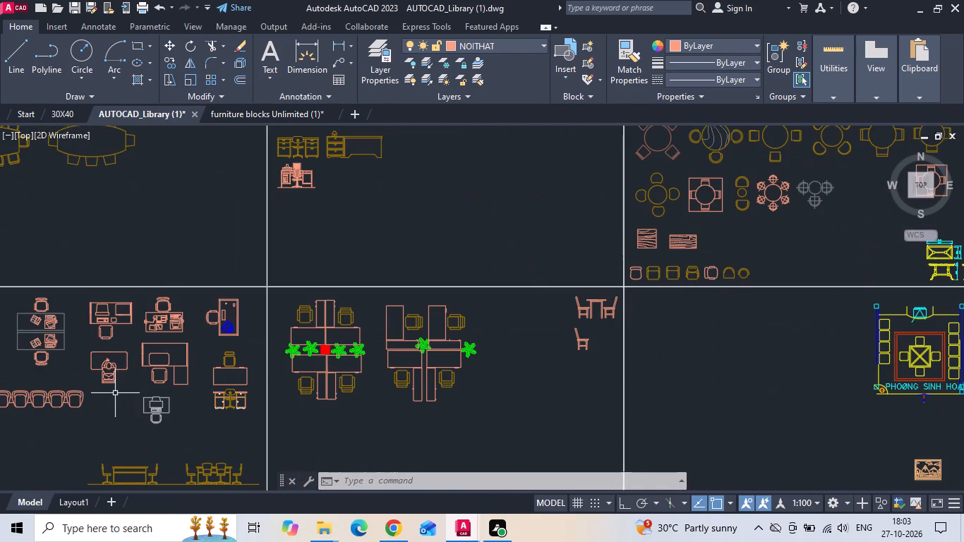
middle_drag(114, 387, 339, 332)
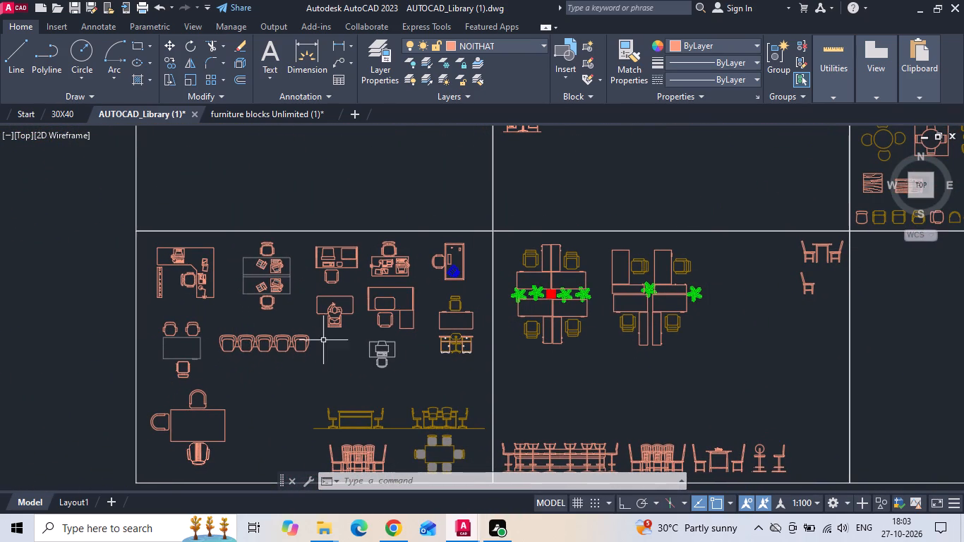
scroll(229, 376, up, 1)
scroll(235, 373, down, 1)
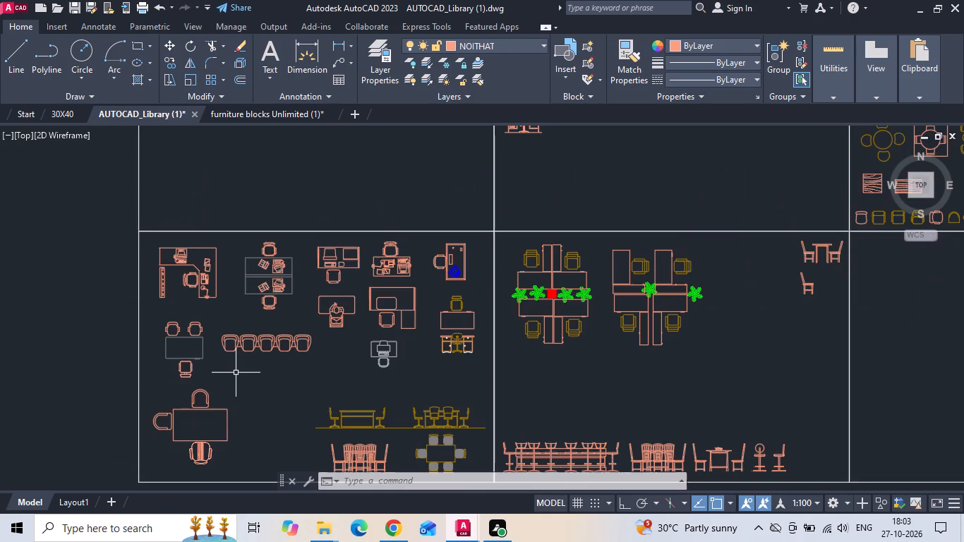
scroll(165, 280, up, 2)
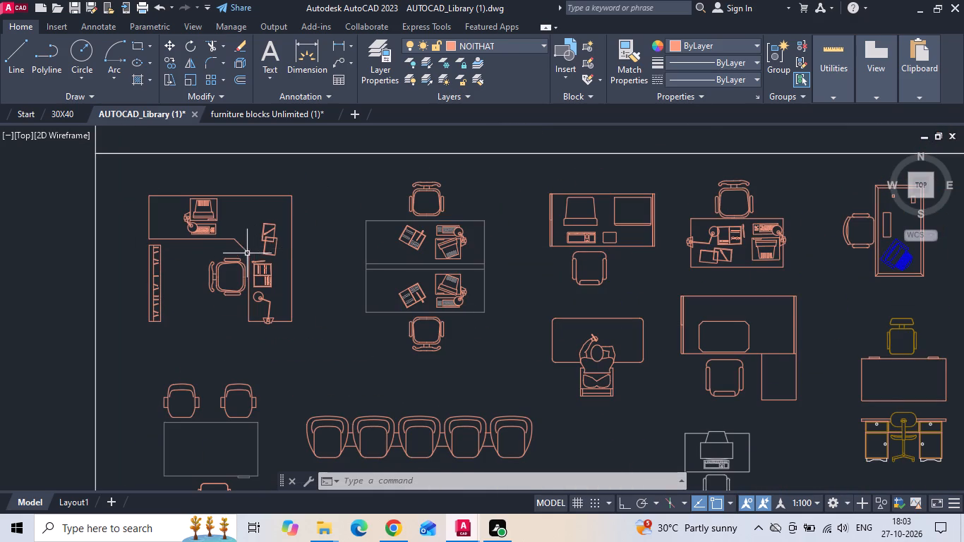
scroll(296, 231, down, 2)
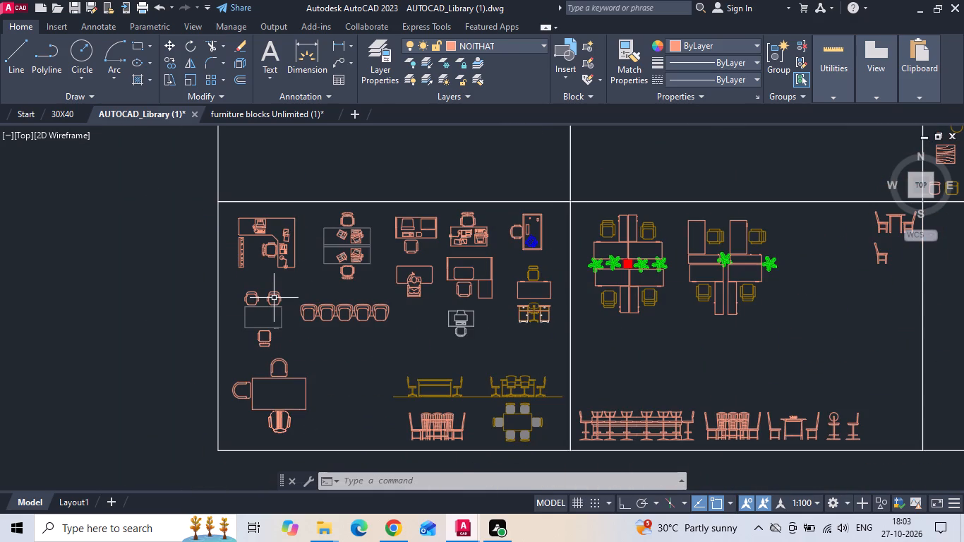
Examine the library's kitchen, toilet and tree block groups, ending with an overview of the whole library.
scroll(334, 222, down, 2)
middle_drag(343, 378, 339, 209)
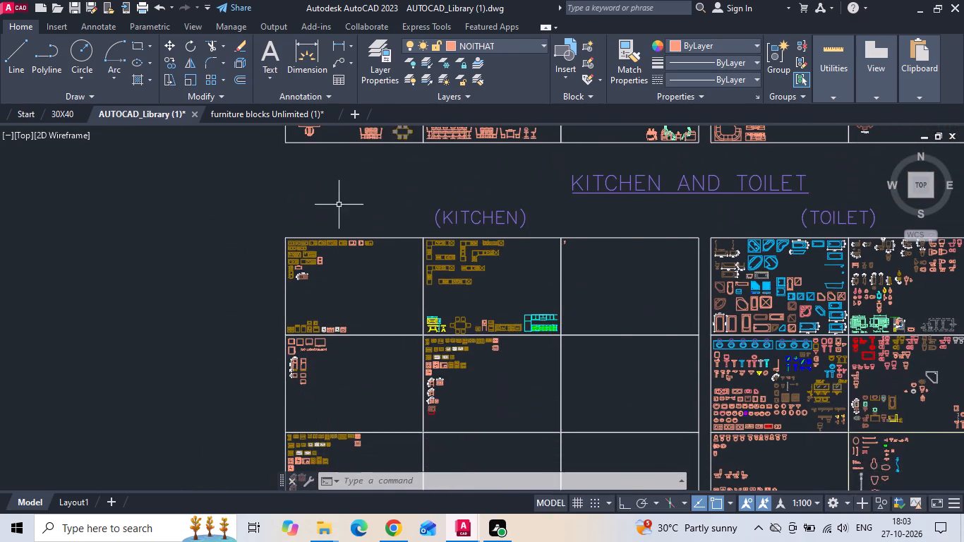
scroll(339, 223, down, 1)
scroll(361, 380, up, 3)
scroll(308, 310, down, 3)
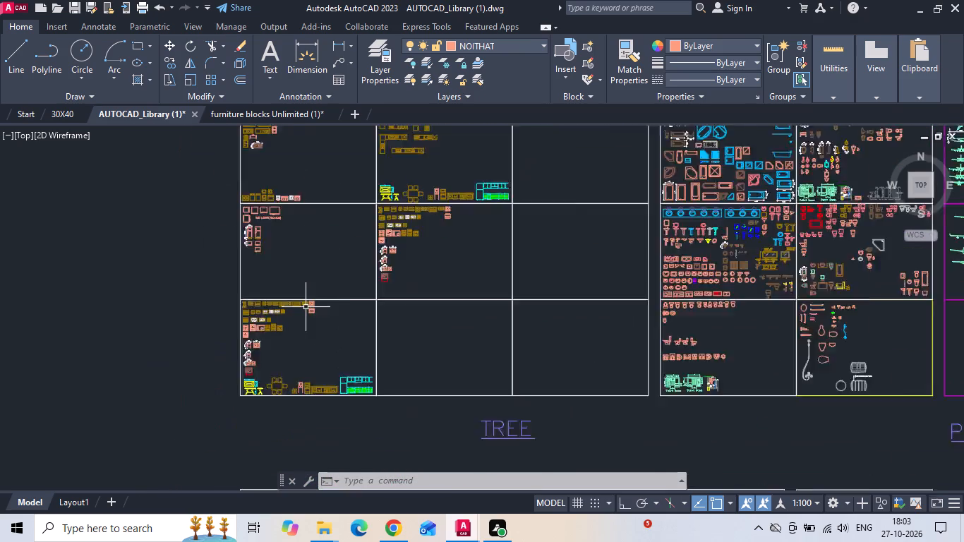
scroll(563, 236, up, 1)
scroll(463, 260, down, 2)
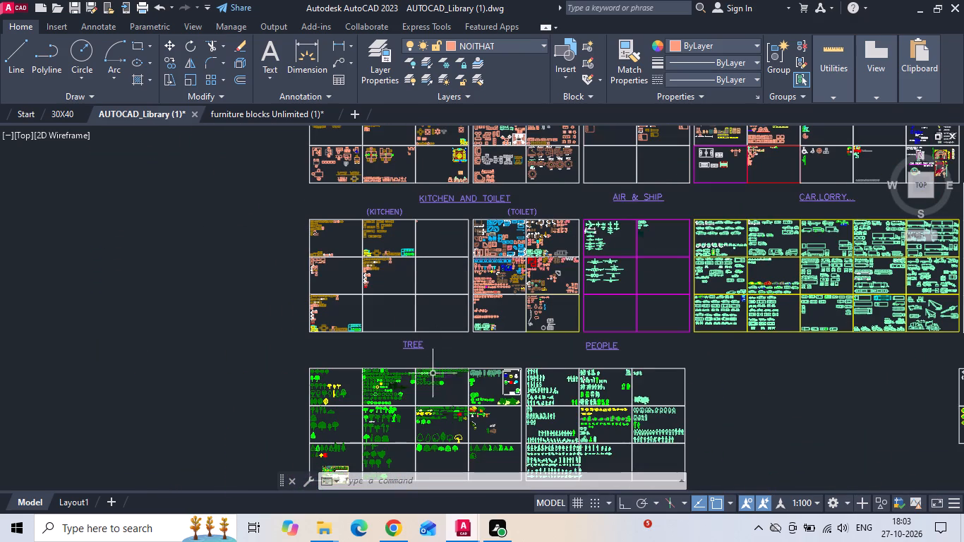
middle_drag(416, 388, 349, 275)
scroll(279, 355, down, 2)
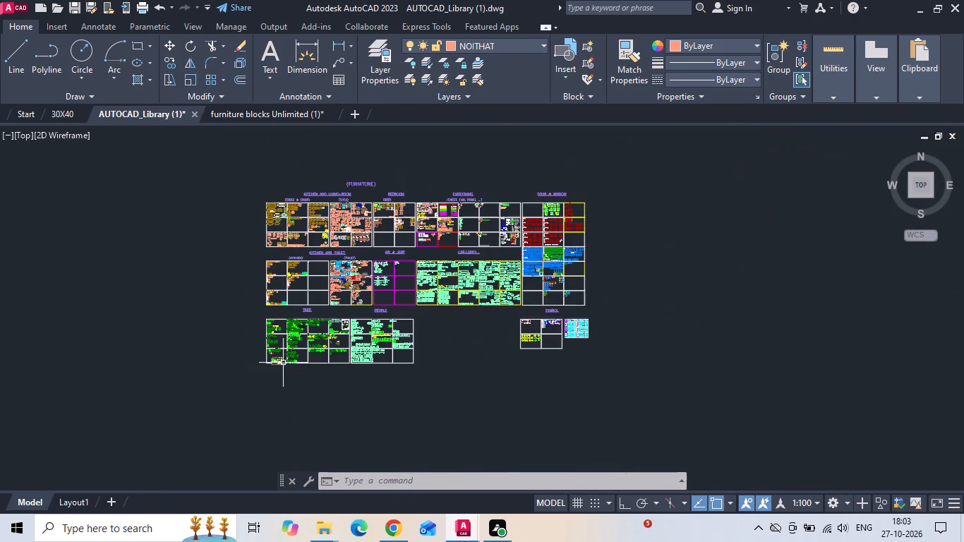
scroll(446, 204, up, 1)
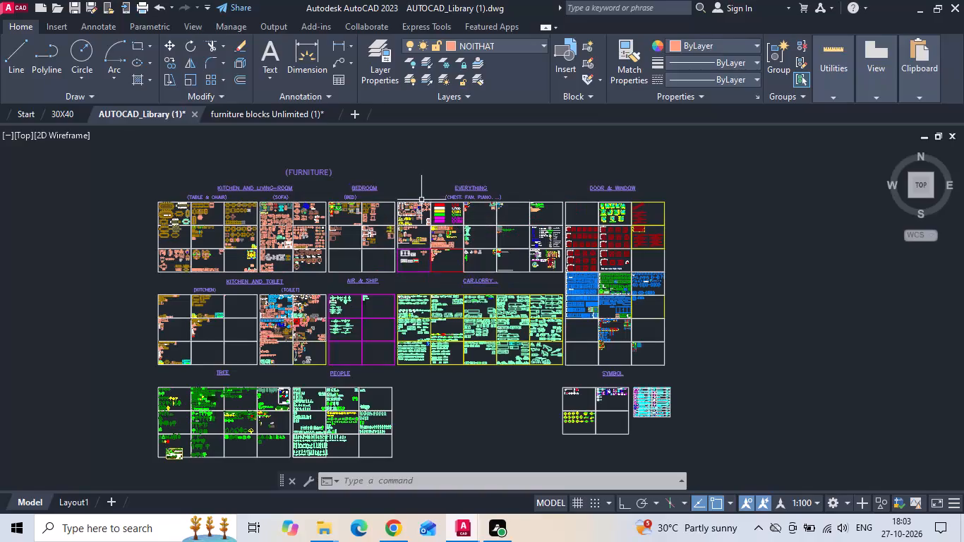
Switch to the 30X40 drawing and move the office desk set to the empty space beside the copied plan's staircase.
click(60, 114)
scroll(486, 404, up, 1)
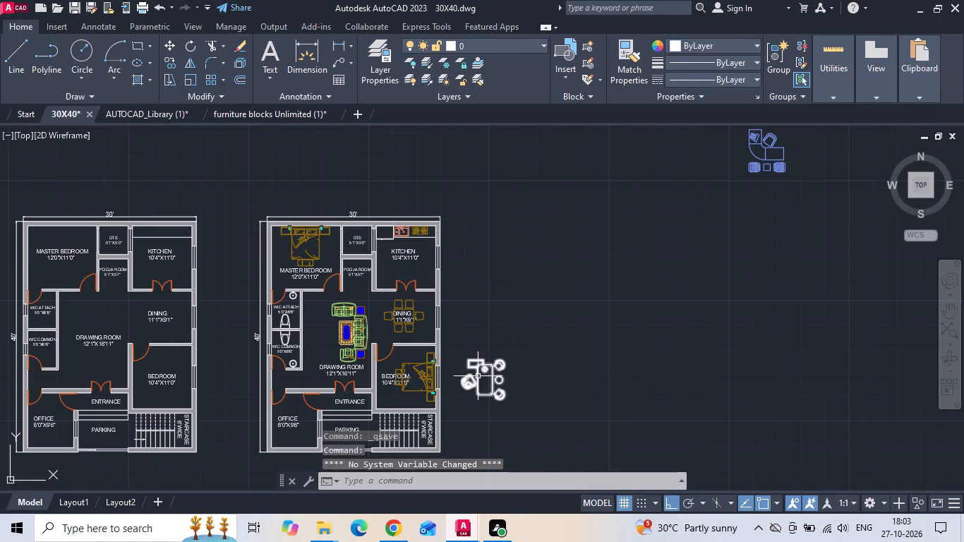
click(478, 376)
right_click(478, 376)
click(507, 263)
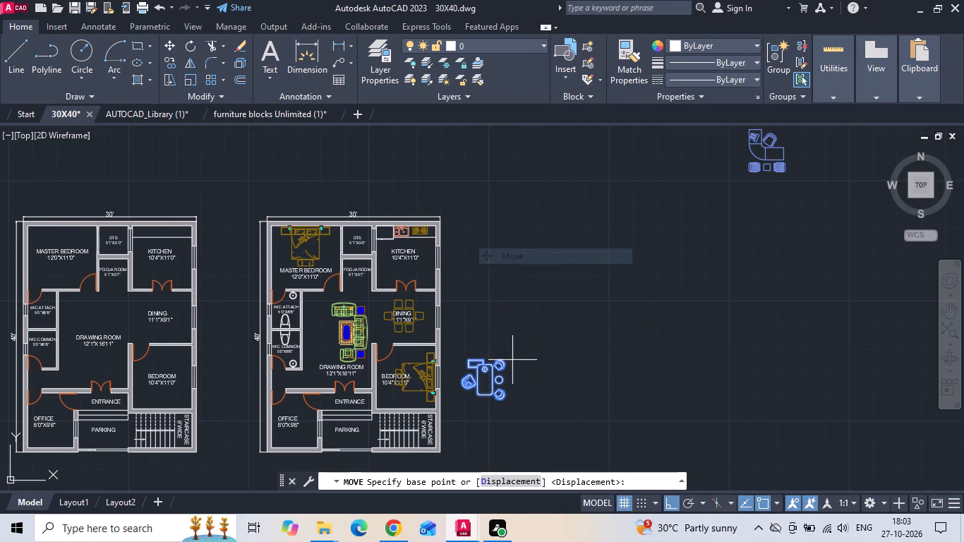
click(510, 380)
middle_drag(375, 414, 591, 319)
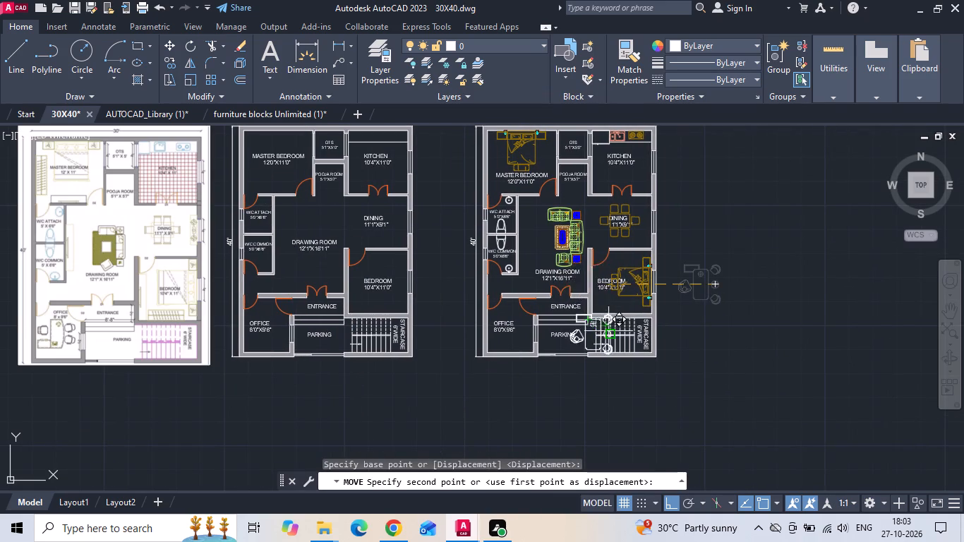
click(675, 500)
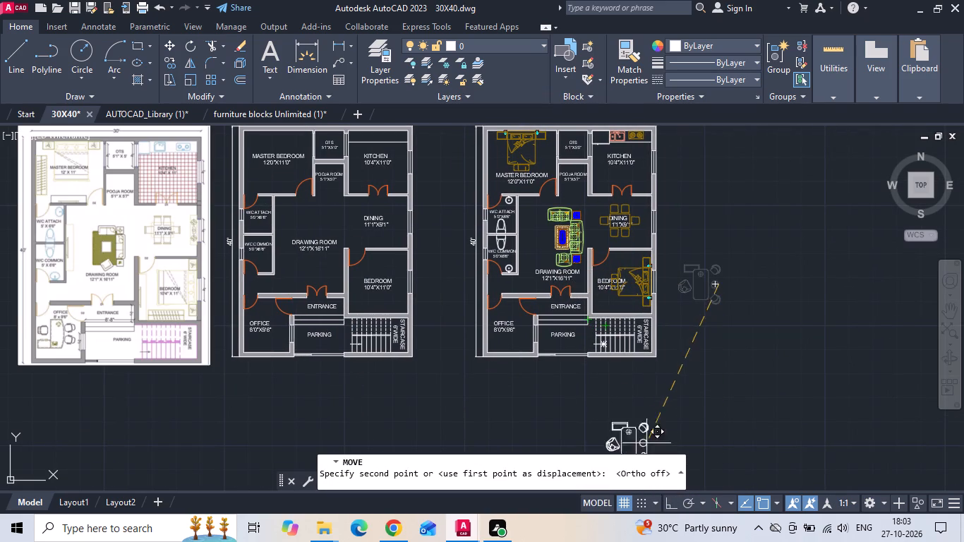
scroll(538, 327, up, 4)
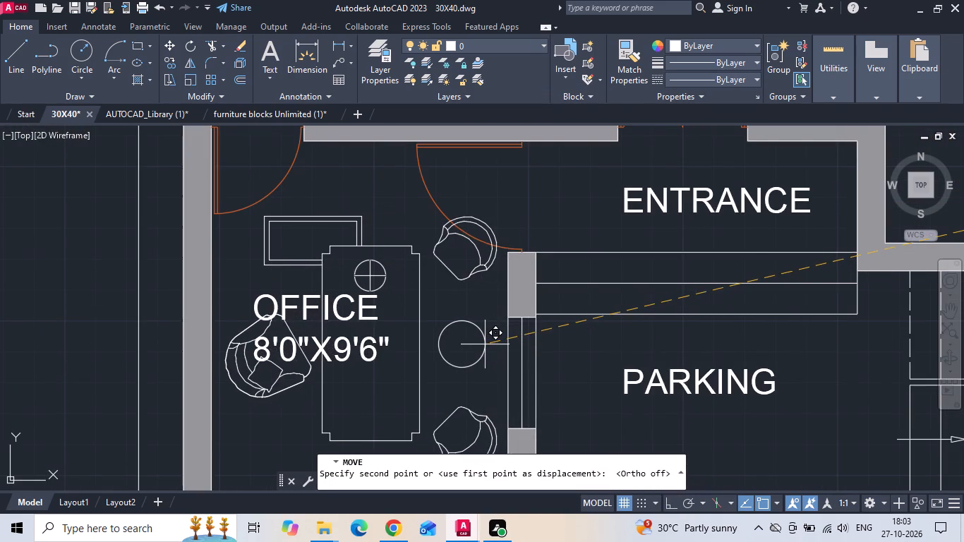
scroll(491, 298, down, 3)
middle_drag(639, 360, 466, 330)
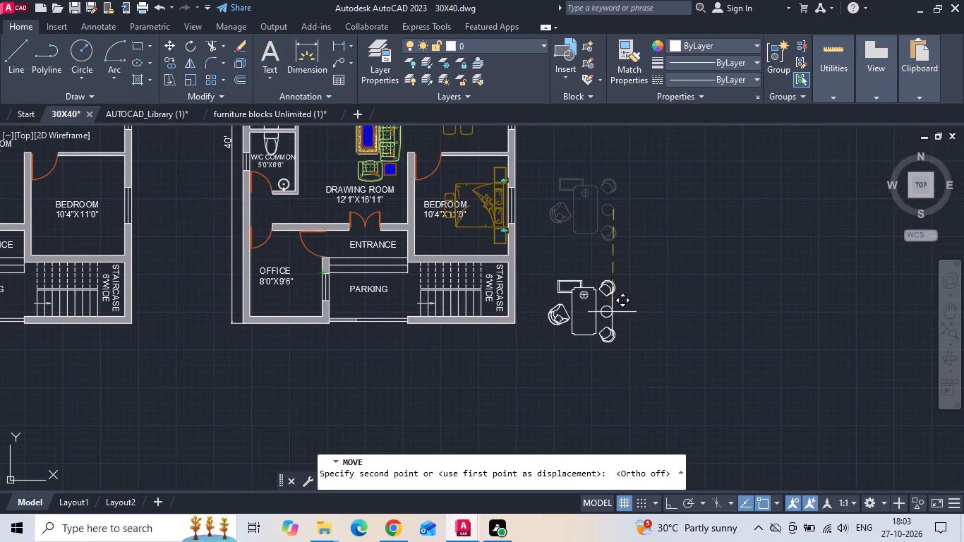
click(613, 312)
Mirror the office desk set about a horizontal line so its side table flips to the other end, erasing the source.
drag(640, 345, 593, 320)
click(578, 275)
text(MI)
key(space)
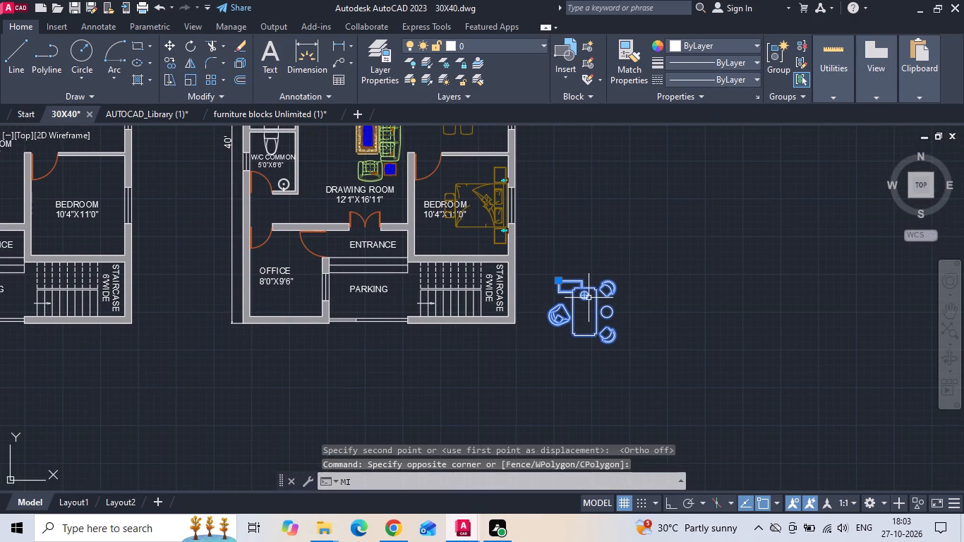
key(F8)
drag(639, 259, 591, 260)
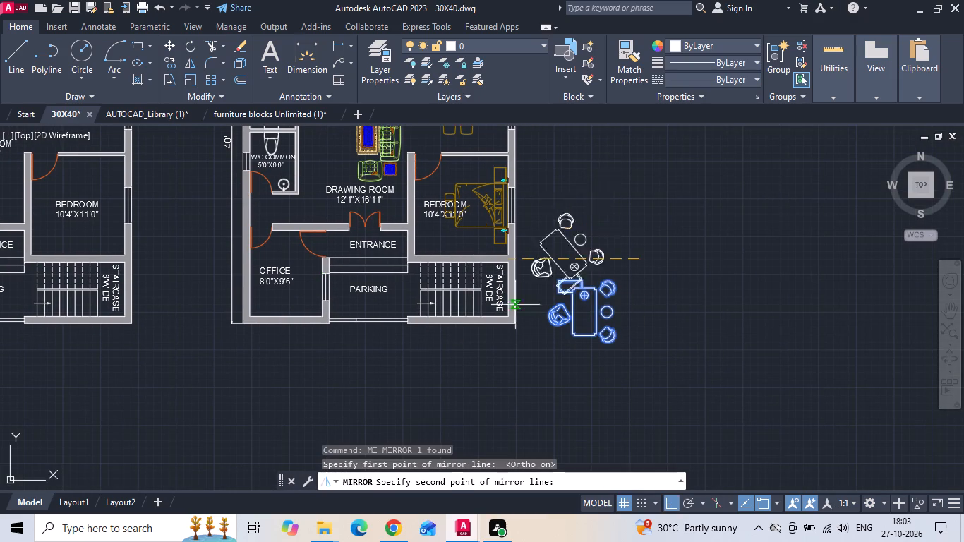
click(445, 380)
key(y)
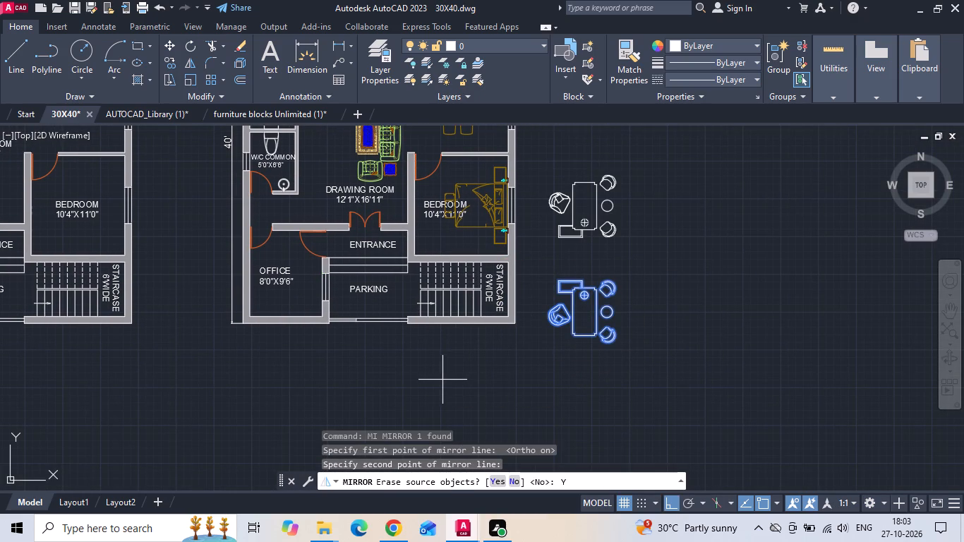
key(space)
Scale the mirrored office desk set down slightly so it suits the size of the OFFICE room.
click(578, 212)
click(541, 196)
right_click(541, 196)
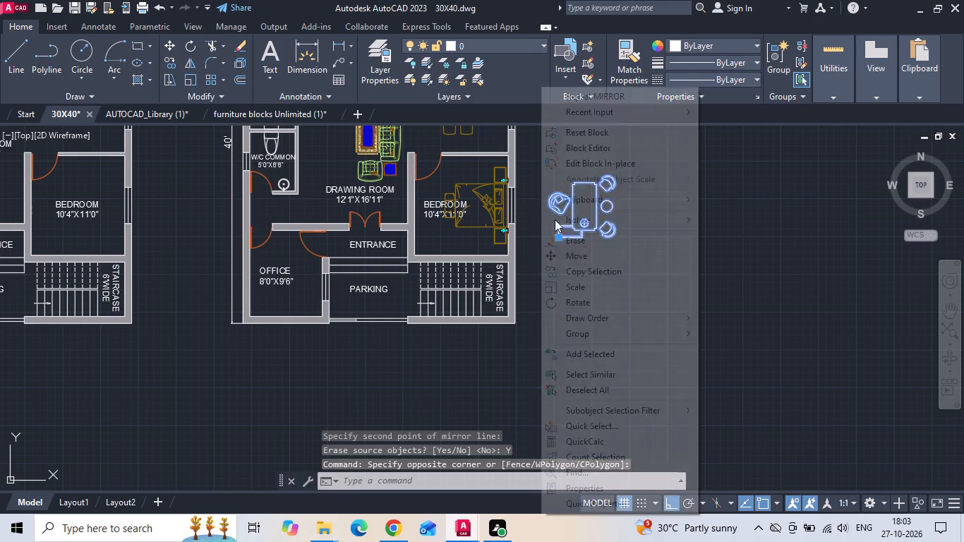
click(589, 289)
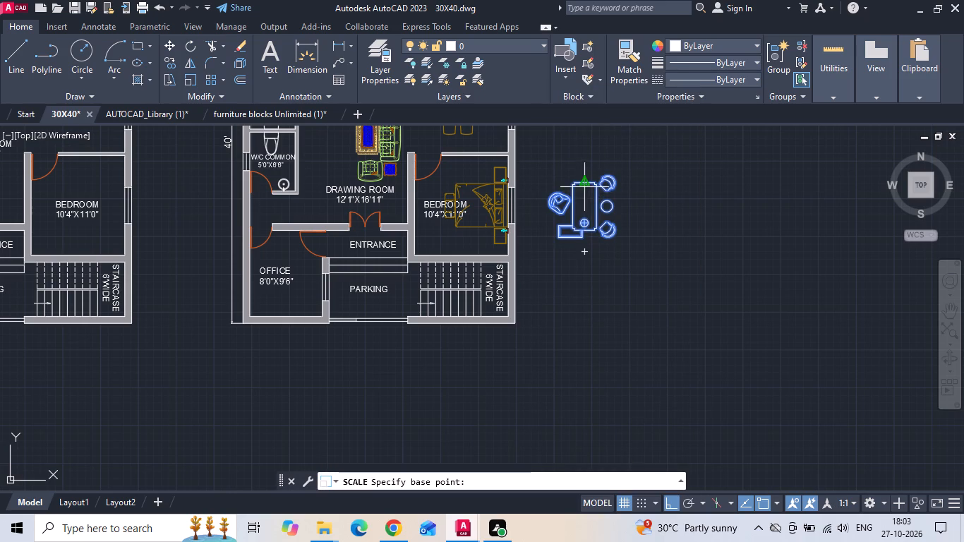
drag(584, 186, 586, 194)
click(582, 207)
Move the reduced desk set horizontally across the copied plan, in line above the OFFICE room.
drag(589, 169, 589, 171)
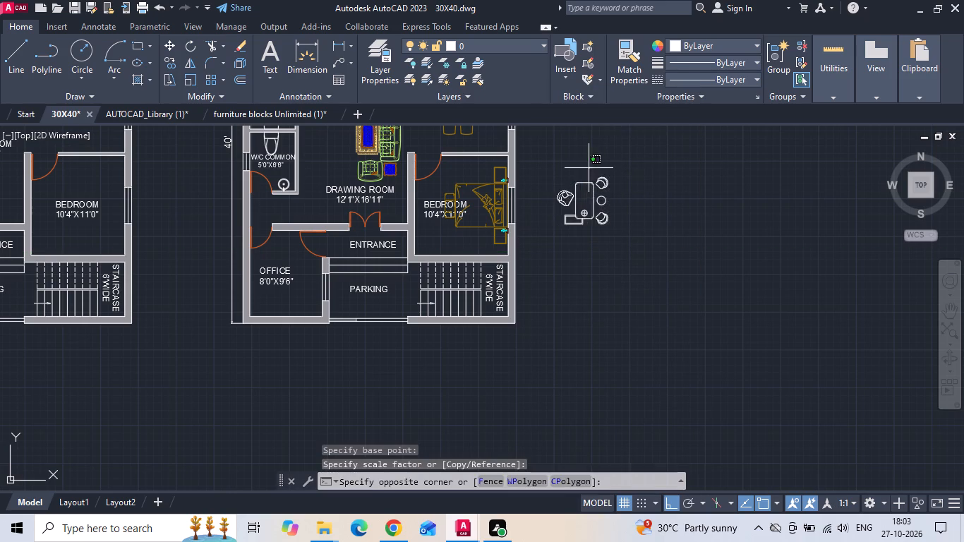
drag(589, 171, 580, 203)
click(579, 204)
right_click(579, 205)
click(601, 253)
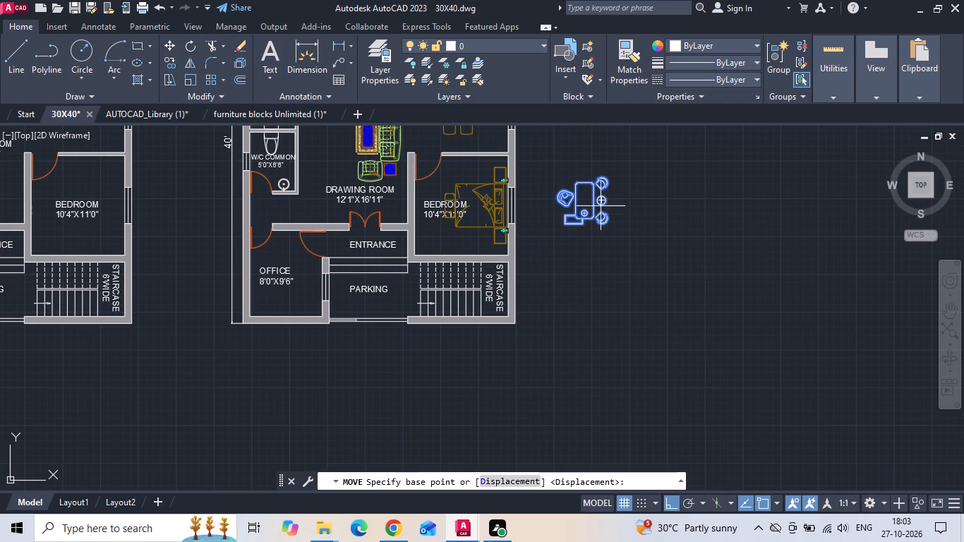
scroll(594, 199, up, 2)
click(592, 203)
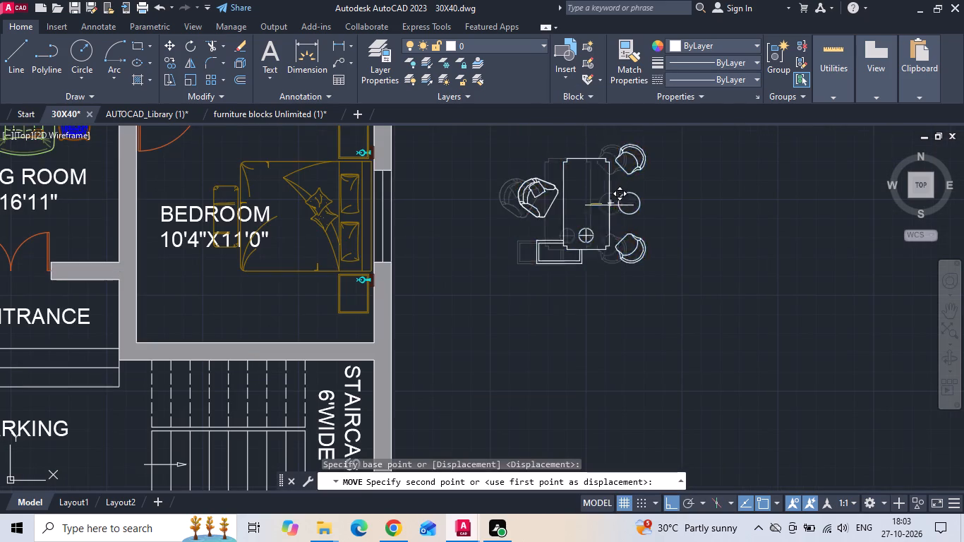
scroll(656, 216, down, 3)
scroll(503, 272, up, 1)
click(438, 265)
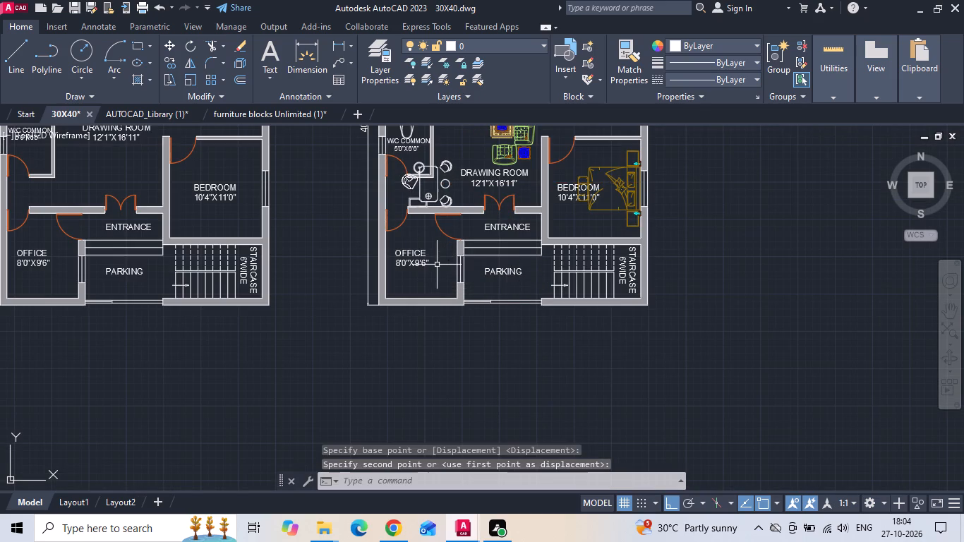
Move the desk set straight down from the W/C COMMON area into the OFFICE room.
click(420, 189)
right_click(414, 185)
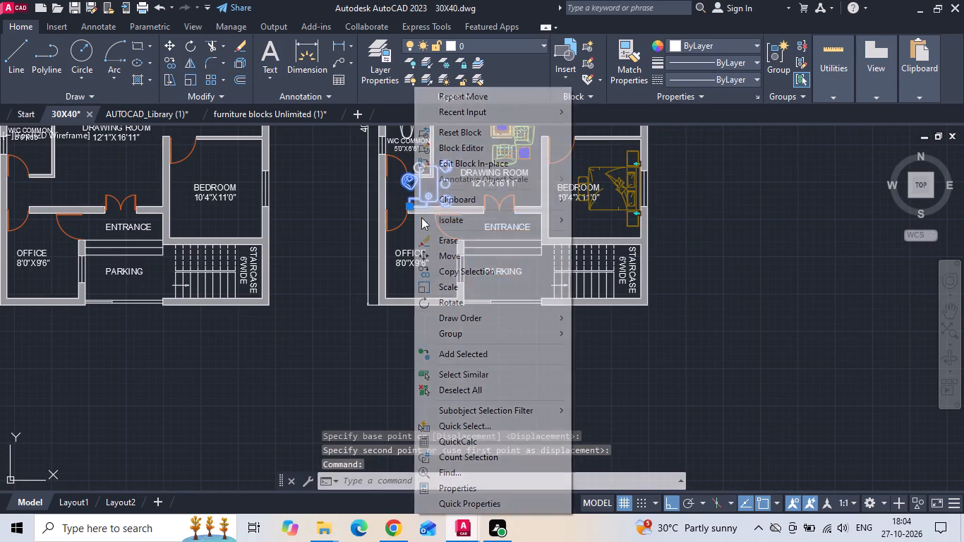
click(430, 255)
scroll(388, 186, up, 1)
drag(452, 185, 451, 203)
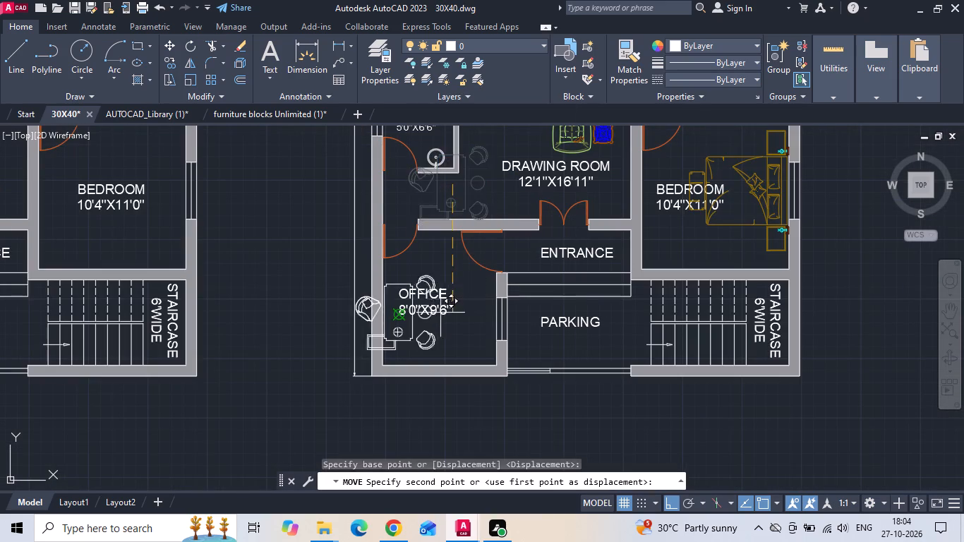
scroll(437, 318, up, 2)
click(435, 307)
scroll(504, 223, down, 4)
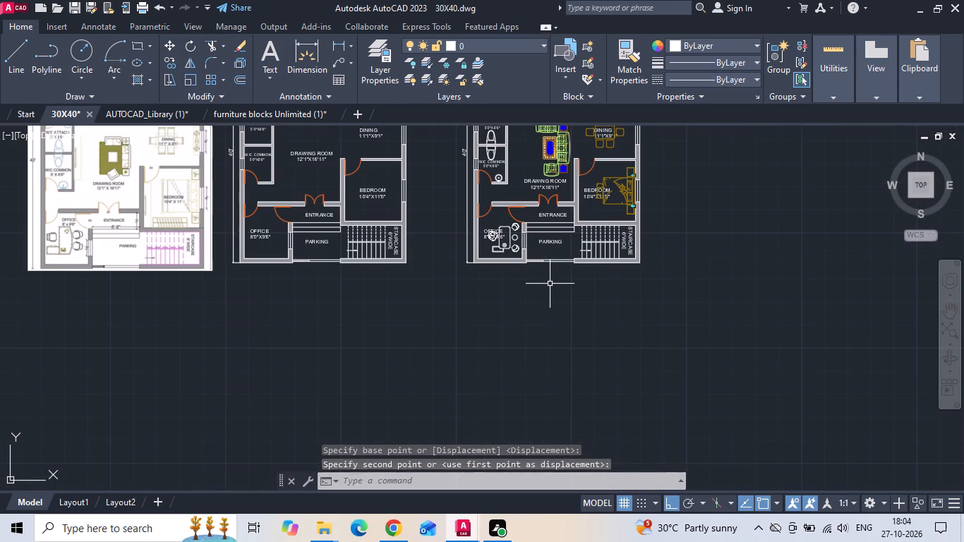
Shift the desk set horizontally within the OFFICE room, away from the parking-side window and toward the outer wall.
scroll(495, 227, up, 3)
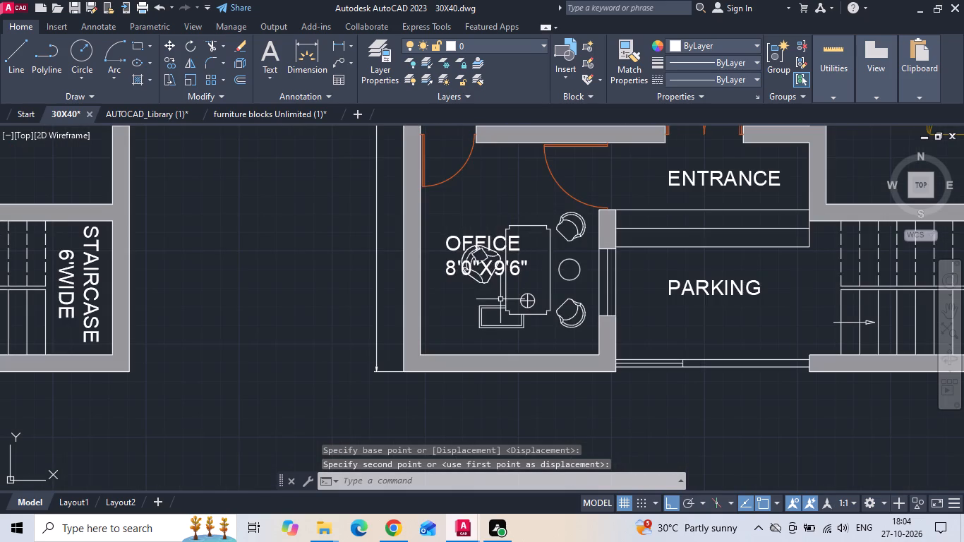
click(504, 306)
right_click(504, 306)
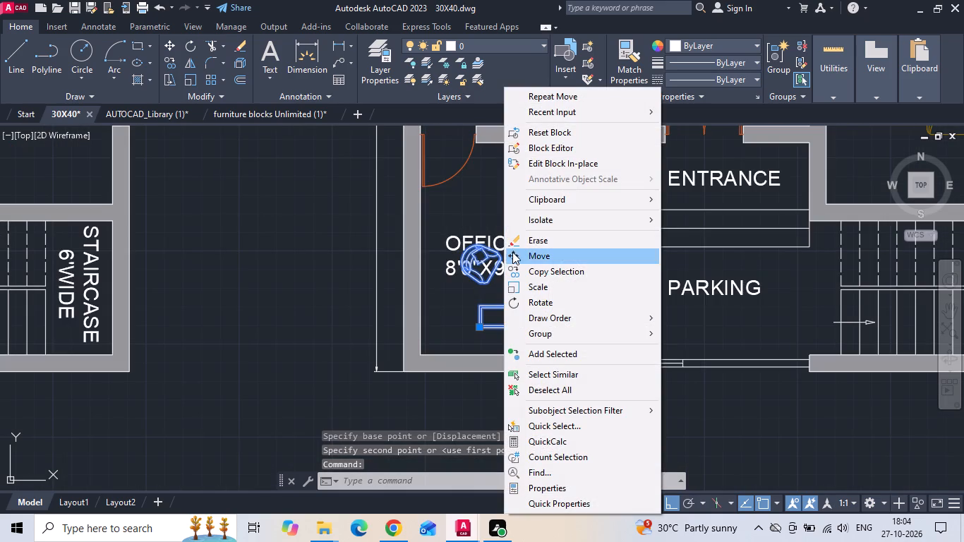
click(513, 251)
scroll(484, 309, up, 2)
click(471, 301)
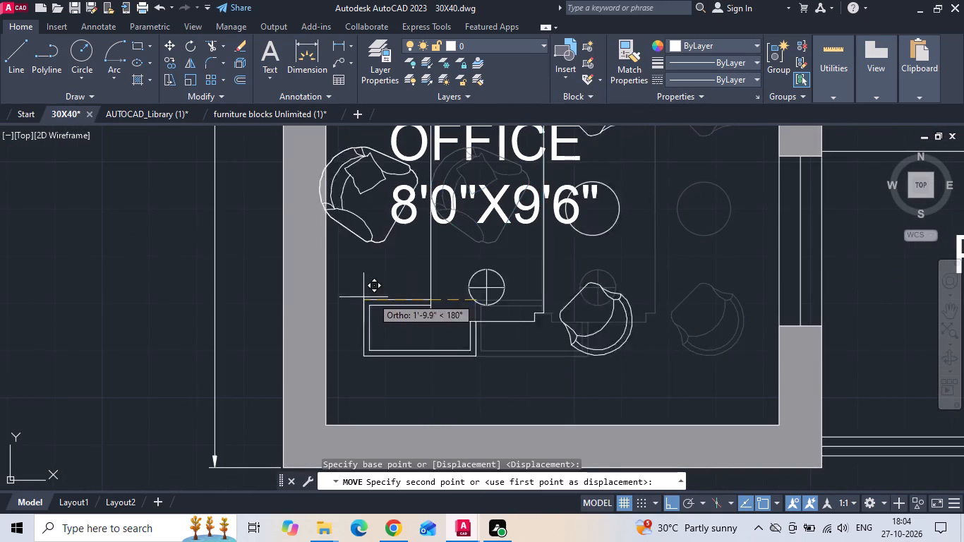
click(382, 293)
Move the desk set up about 6 inches within the OFFICE room.
scroll(496, 290, down, 2)
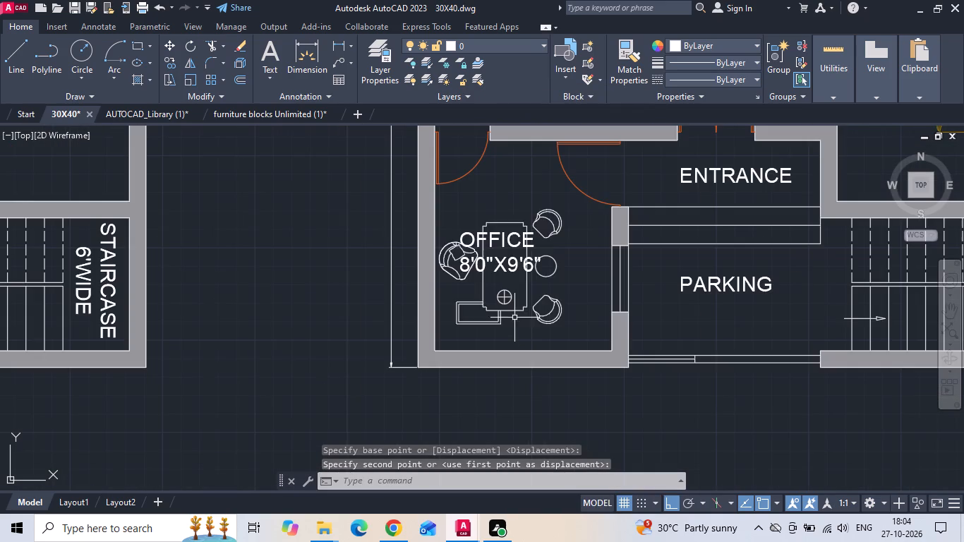
click(510, 308)
click(507, 313)
right_click(505, 313)
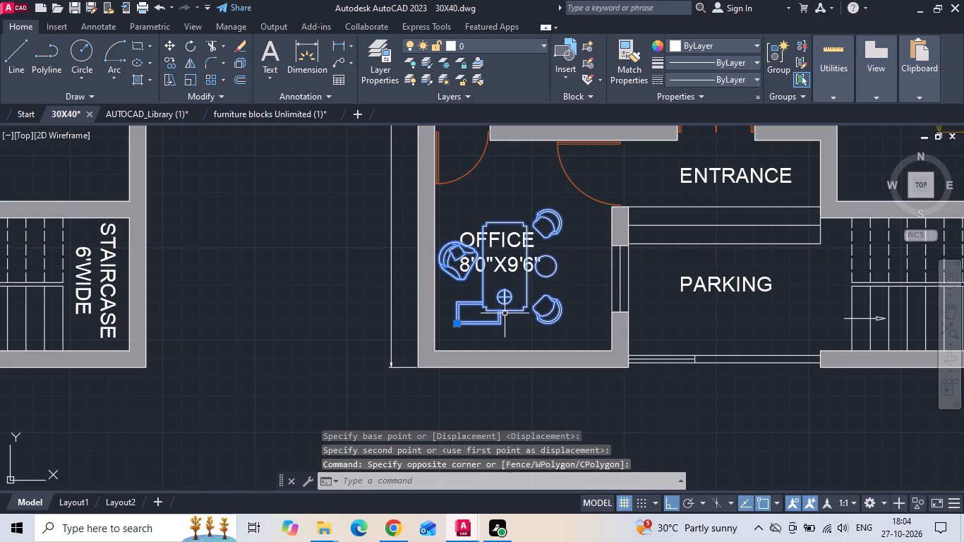
click(533, 255)
click(502, 425)
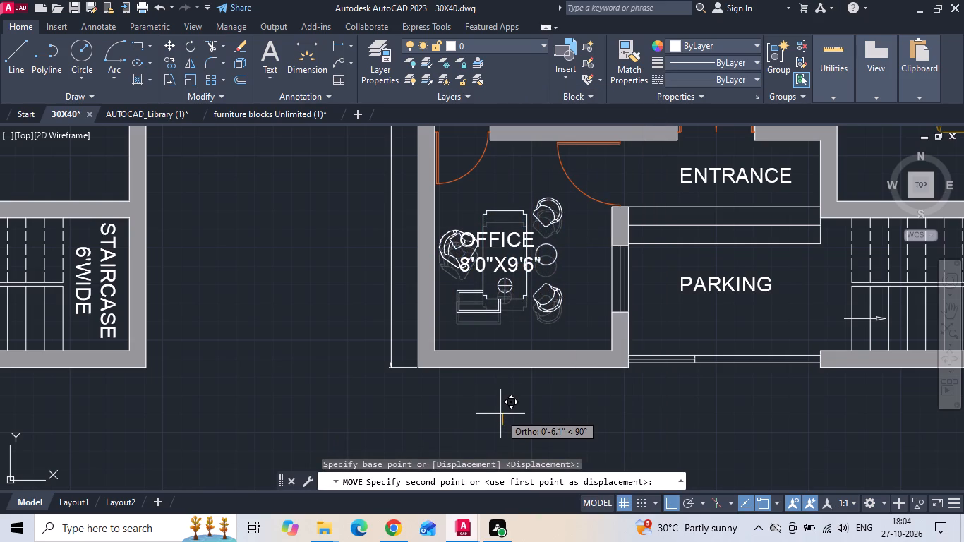
click(500, 414)
Move the OFFICE room label straight up so it sits above the desk.
click(500, 244)
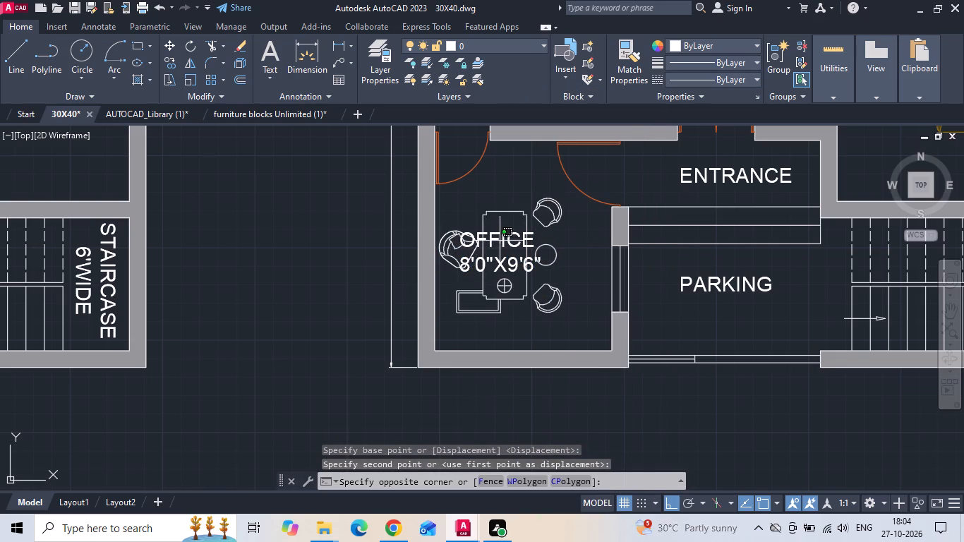
click(492, 233)
right_click(492, 233)
double_click(516, 260)
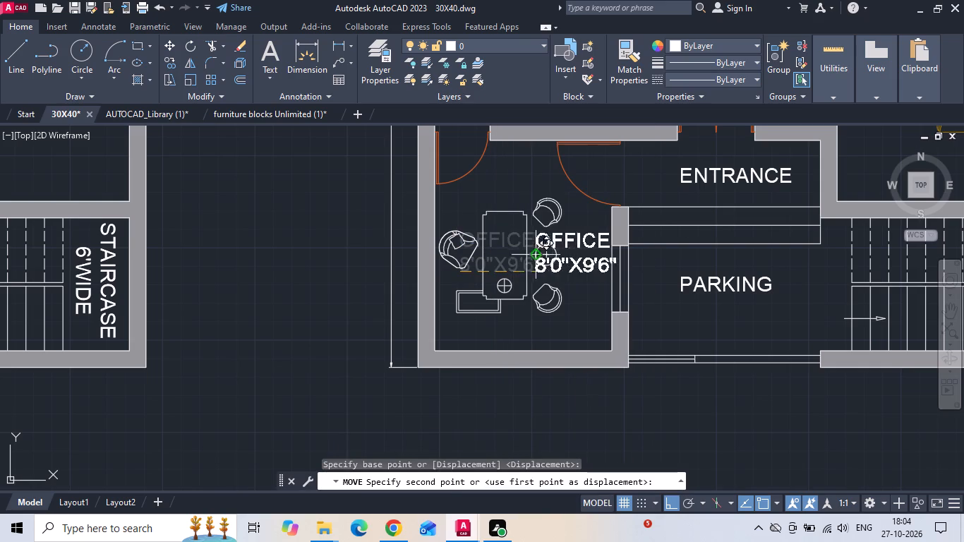
click(494, 200)
Move the desk set slightly down in the OFFICE room, away from the room label.
click(502, 222)
click(496, 215)
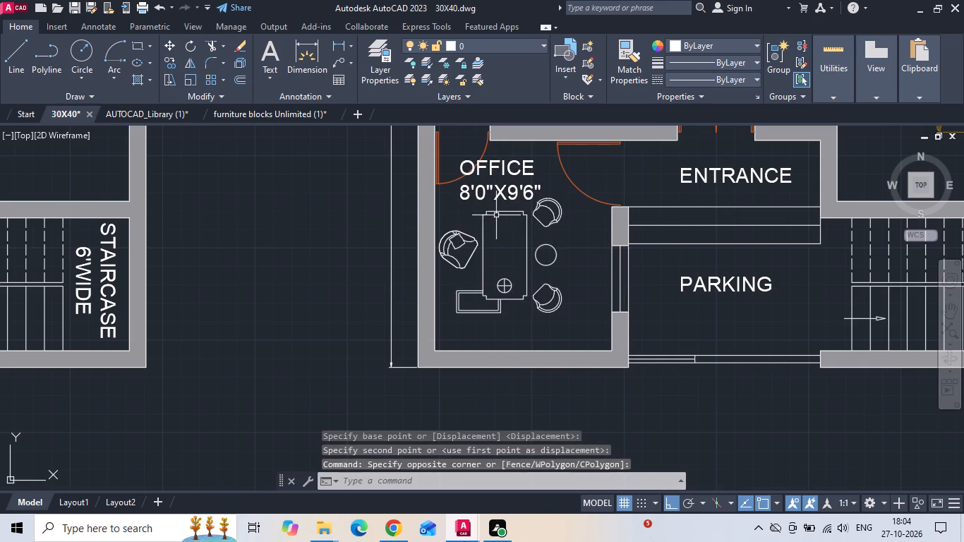
click(493, 210)
right_click(493, 209)
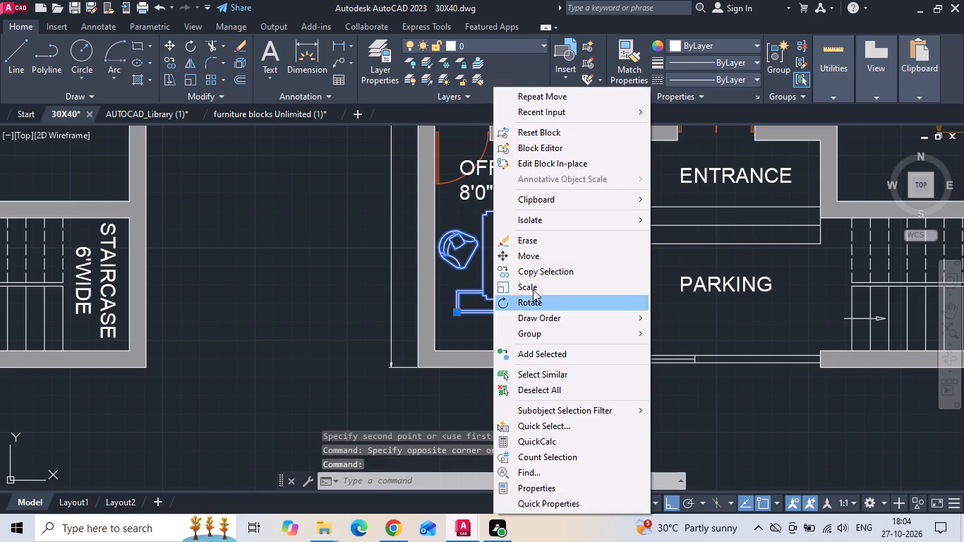
click(534, 253)
click(558, 398)
click(558, 411)
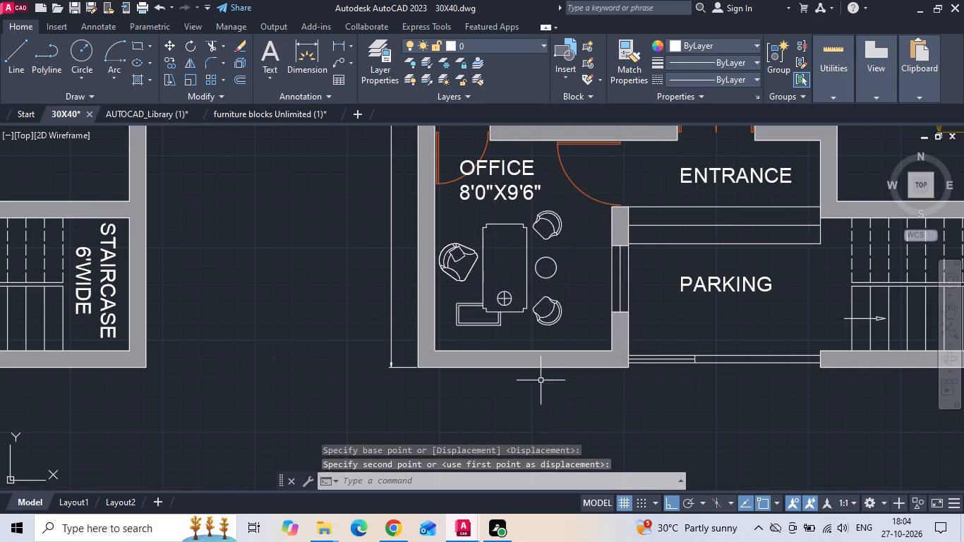
Nudge the OFFICE label toward the parking side and slightly down, fitting it between the door swings and the desk set.
click(503, 196)
right_click(503, 195)
click(529, 258)
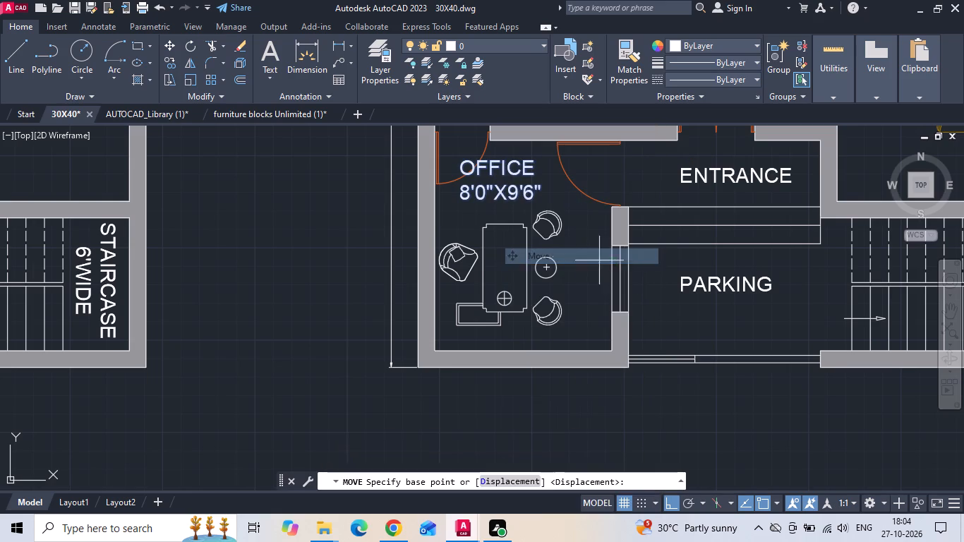
click(655, 288)
click(672, 292)
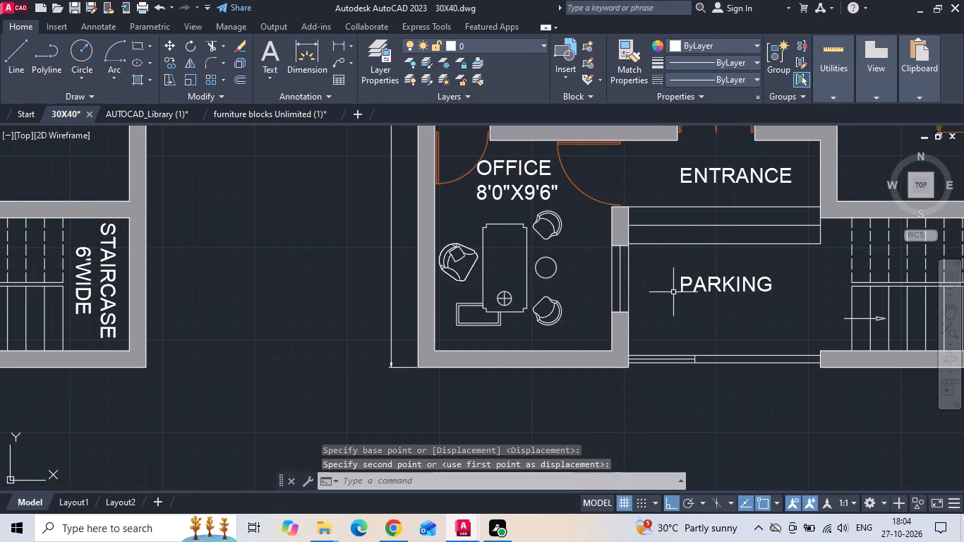
click(540, 184)
right_click(490, 206)
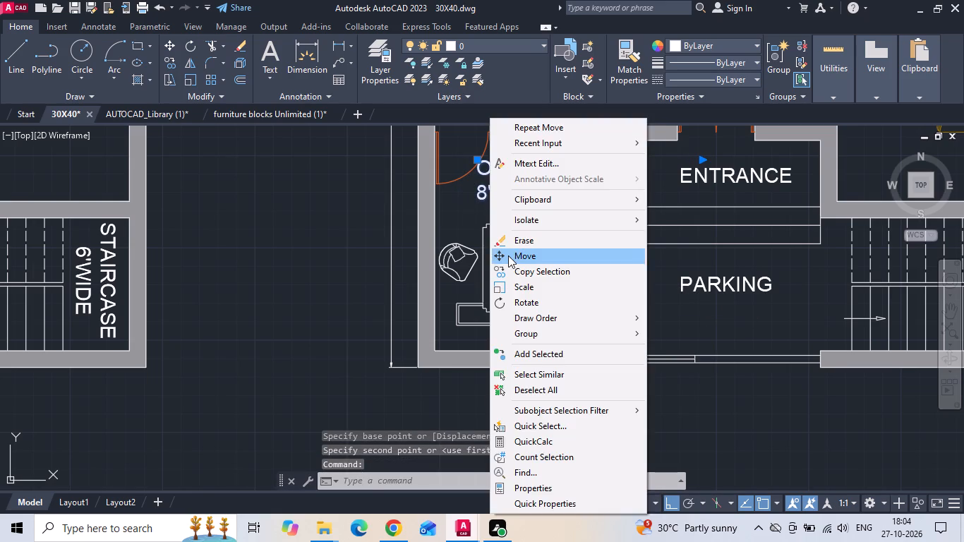
click(508, 255)
click(538, 409)
click(540, 415)
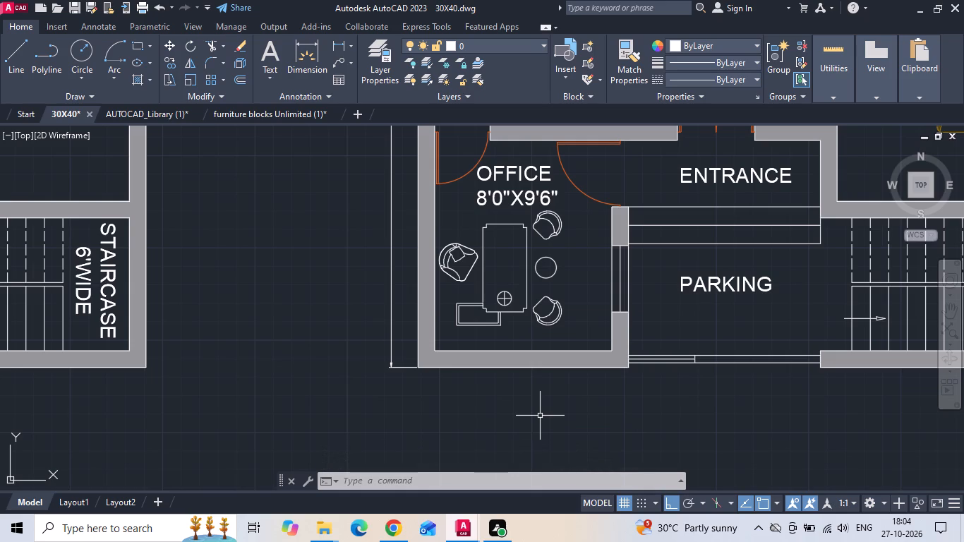
Save the 30X40 drawing.
key(ctrl+s)
key(ctrl+s)
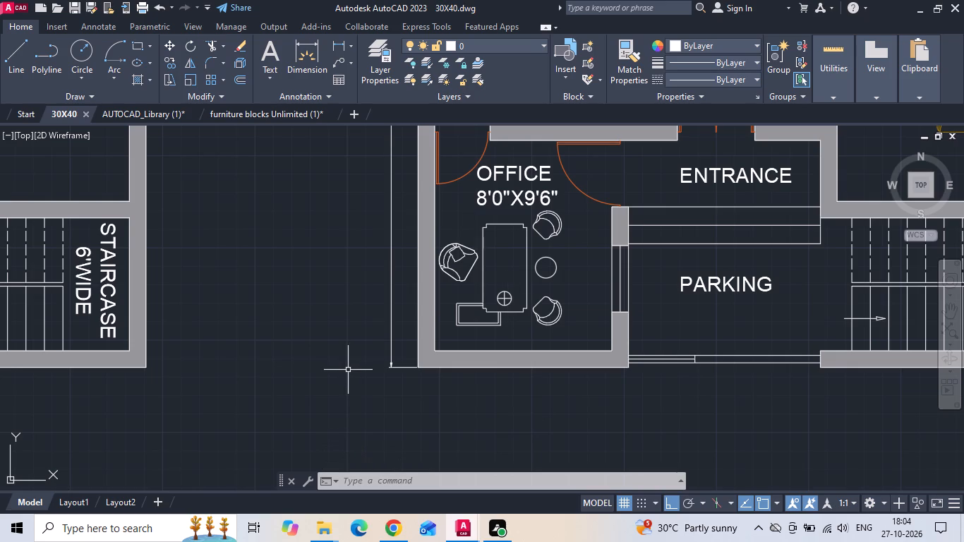
scroll(486, 337, down, 3)
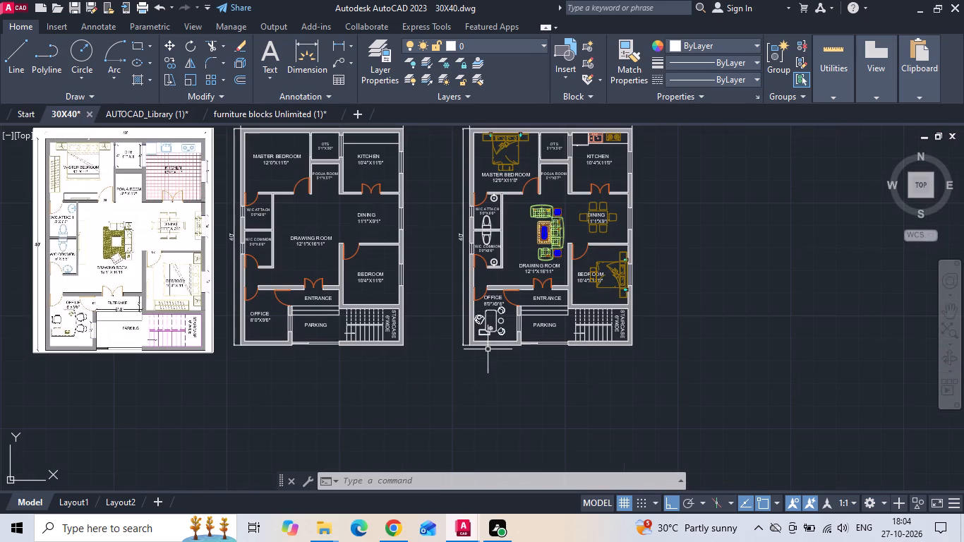
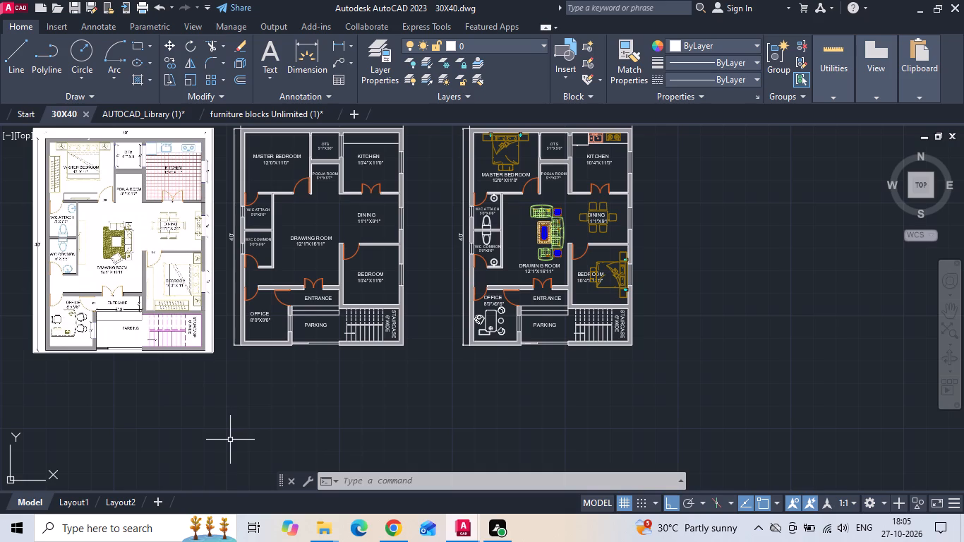
Save the 30X40 drawing.
key(ctrl+s)
key(ctrl+s)
key(ctrl+s)
key(ctrl+s)
key(ctrl+s)
key(ctrl+s)
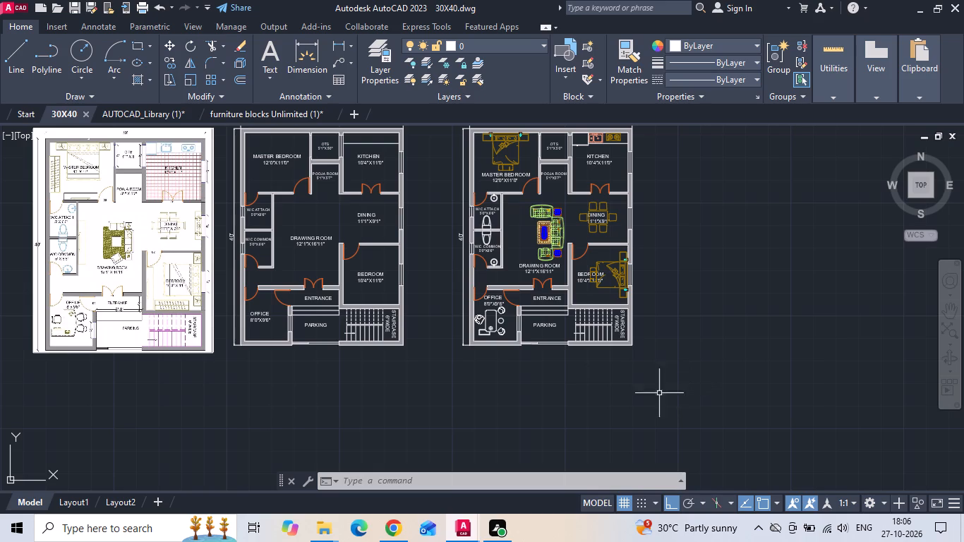
Erase the spare office desk set lying outside the floor plans.
scroll(592, 376, down, 1)
drag(712, 143, 734, 169)
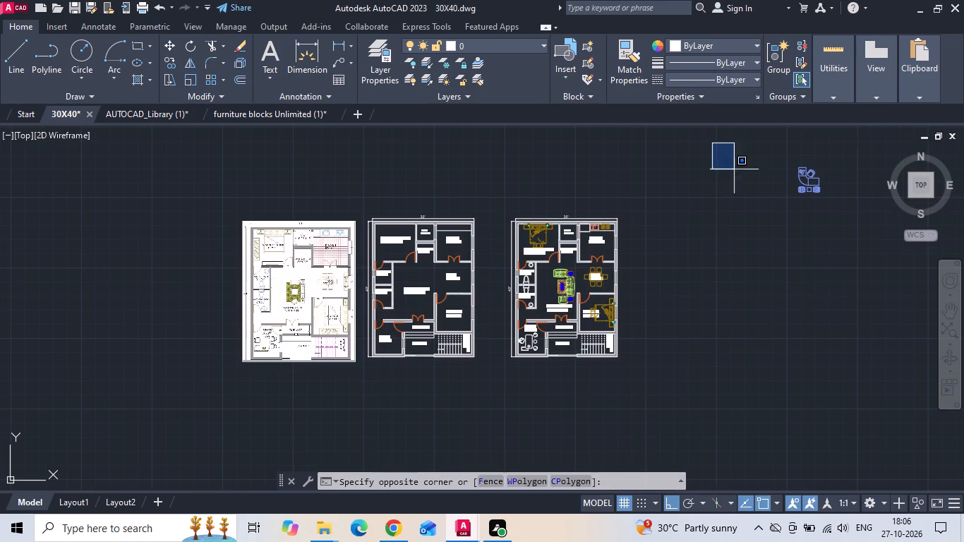
drag(734, 169, 777, 215)
click(826, 249)
scroll(817, 157, up, 3)
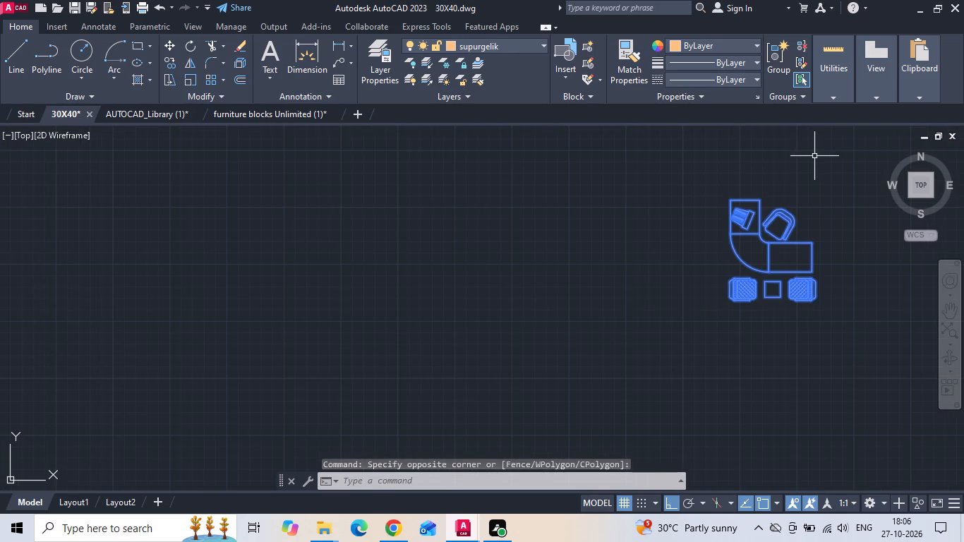
key(Delete)
Examine the dining area and its window-side console in the reference image.
scroll(734, 221, down, 3)
scroll(664, 265, down, 2)
scroll(538, 306, up, 2)
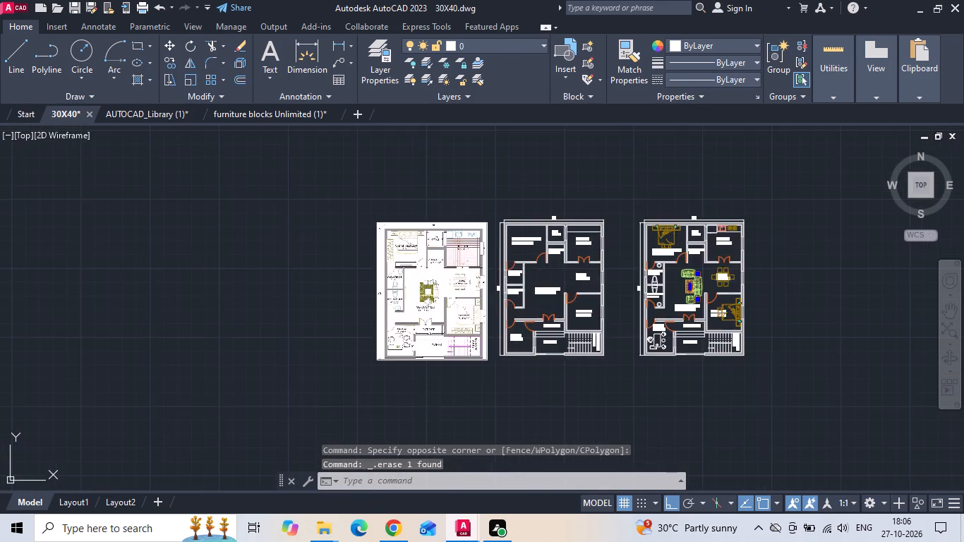
scroll(438, 296, up, 1)
scroll(532, 275, up, 2)
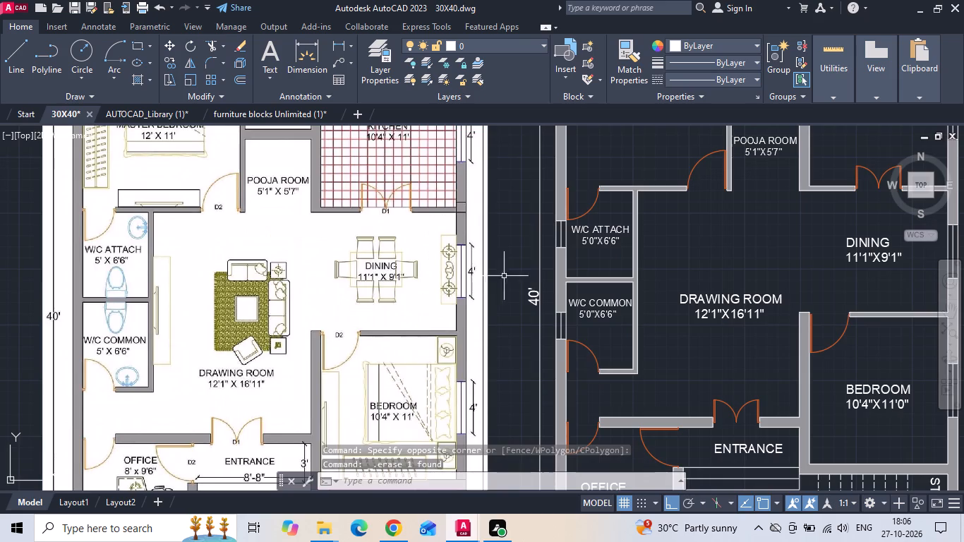
scroll(412, 278, up, 2)
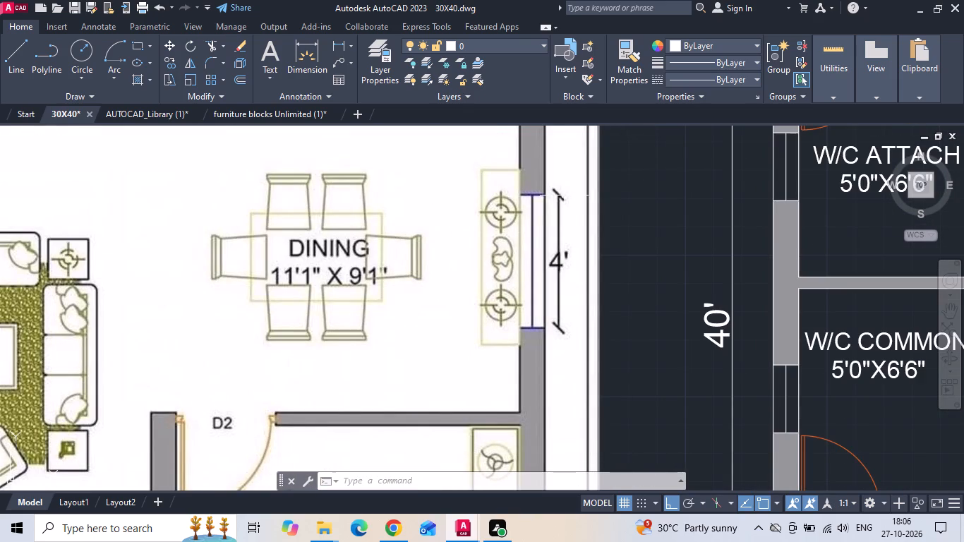
Look through the tree, people, kitchen and toilet blocks in the AUTOCAD_Library (1) drawing.
click(248, 114)
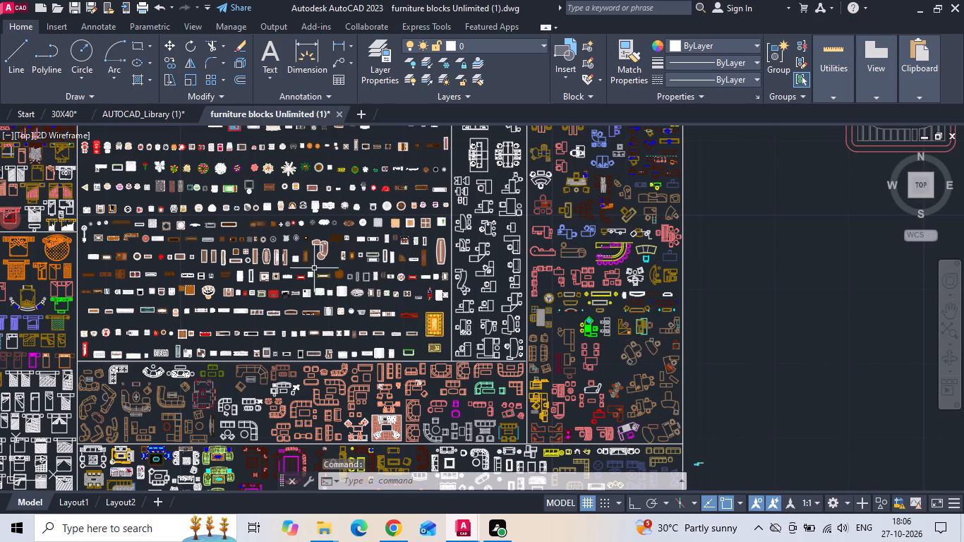
click(162, 114)
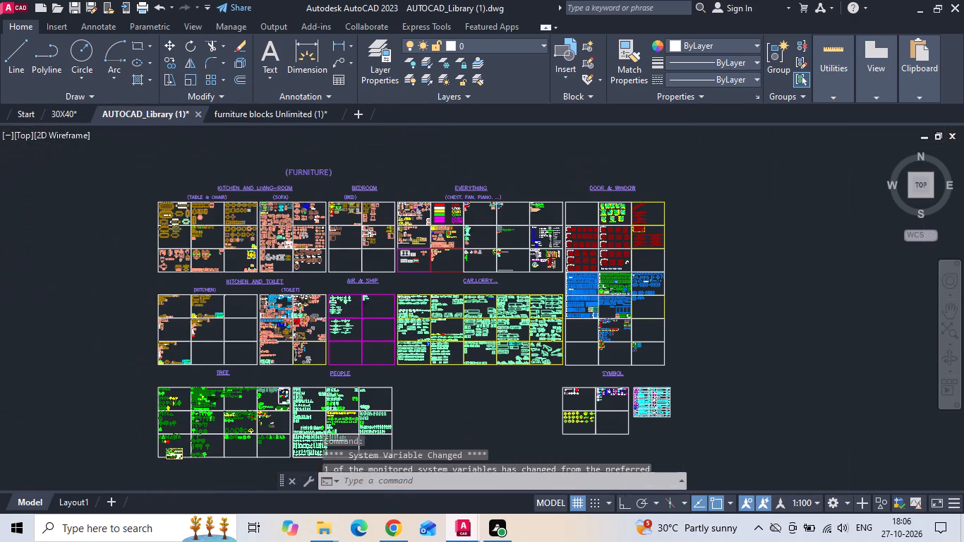
middle_drag(185, 264, 236, 234)
scroll(223, 385, up, 5)
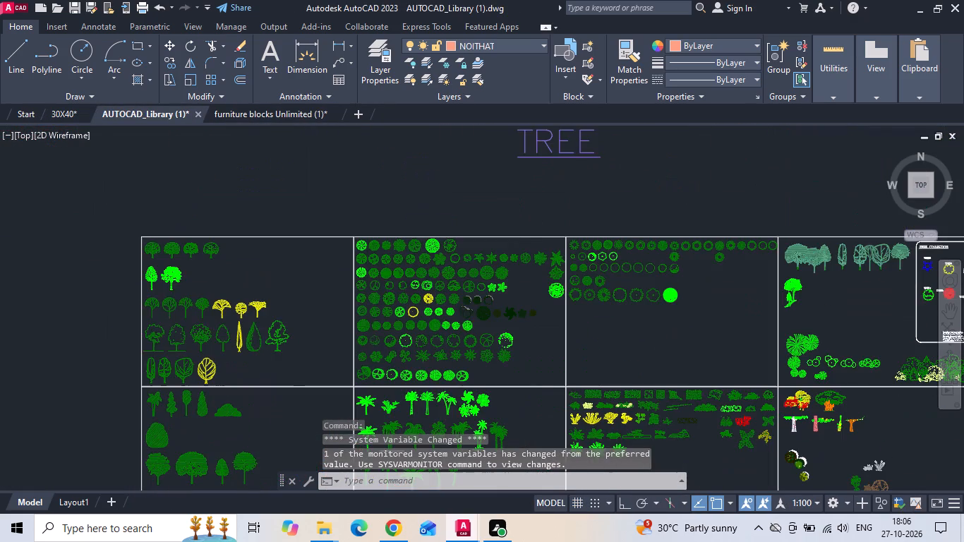
scroll(267, 234, down, 2)
scroll(662, 422, up, 2)
middle_drag(613, 245, 517, 469)
middle_drag(584, 294, 562, 418)
scroll(667, 399, up, 3)
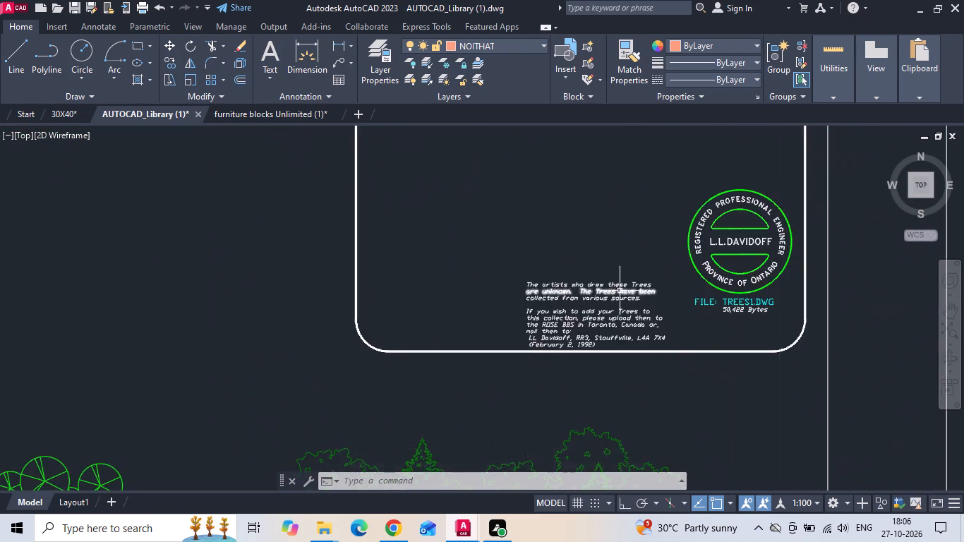
scroll(617, 289, up, 2)
scroll(598, 335, down, 4)
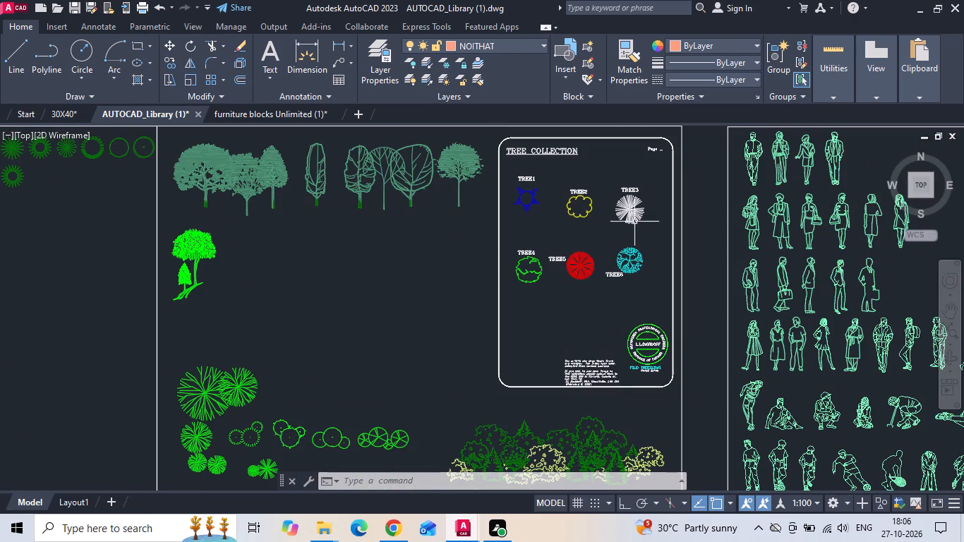
scroll(649, 210, down, 3)
scroll(428, 318, up, 3)
scroll(565, 217, down, 2)
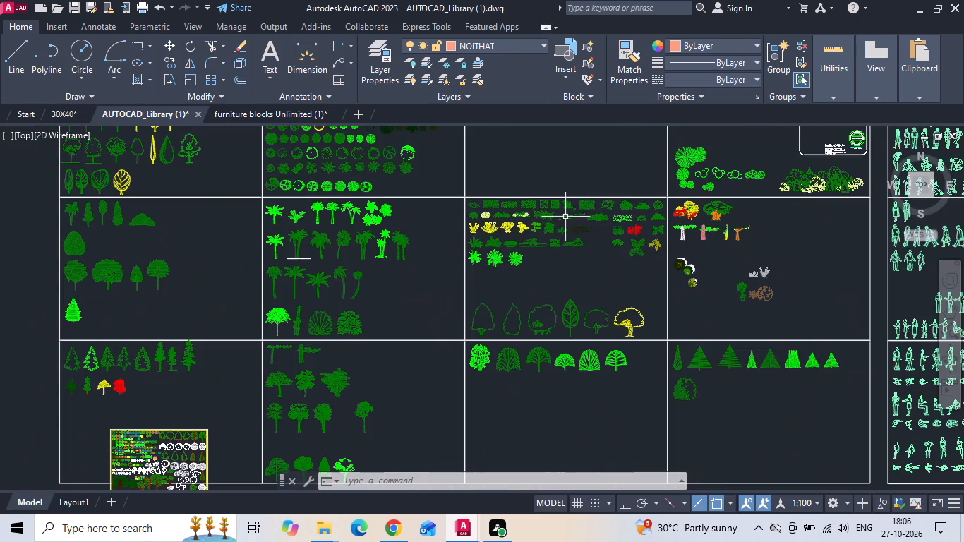
middle_drag(320, 327, 395, 260)
scroll(195, 399, up, 4)
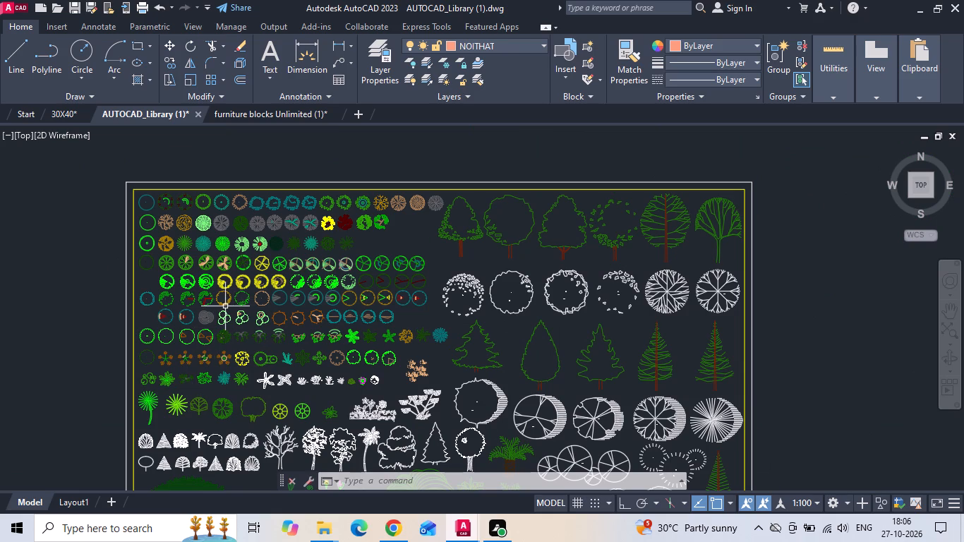
scroll(225, 306, down, 3)
scroll(315, 341, down, 3)
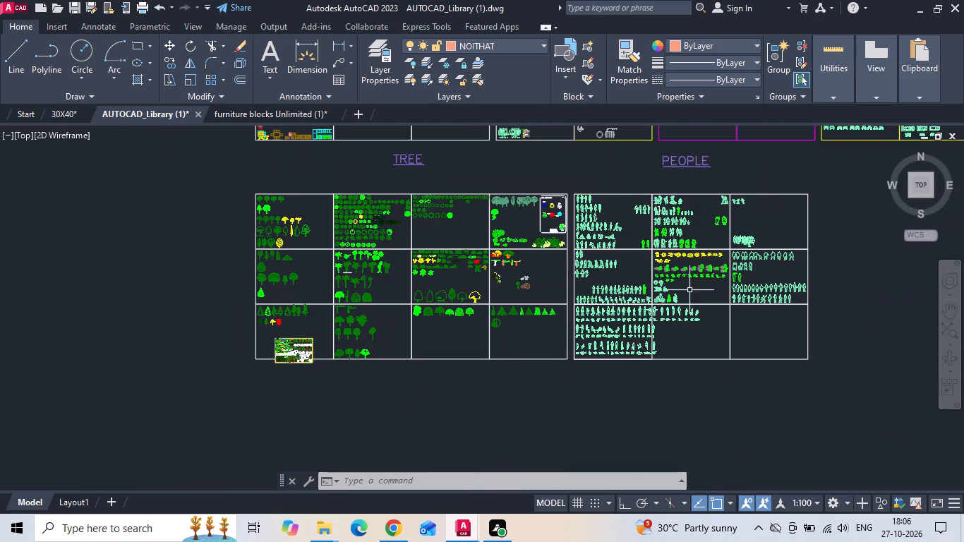
scroll(694, 286, up, 2)
middle_drag(665, 304, 631, 418)
scroll(627, 438, down, 2)
scroll(531, 242, up, 2)
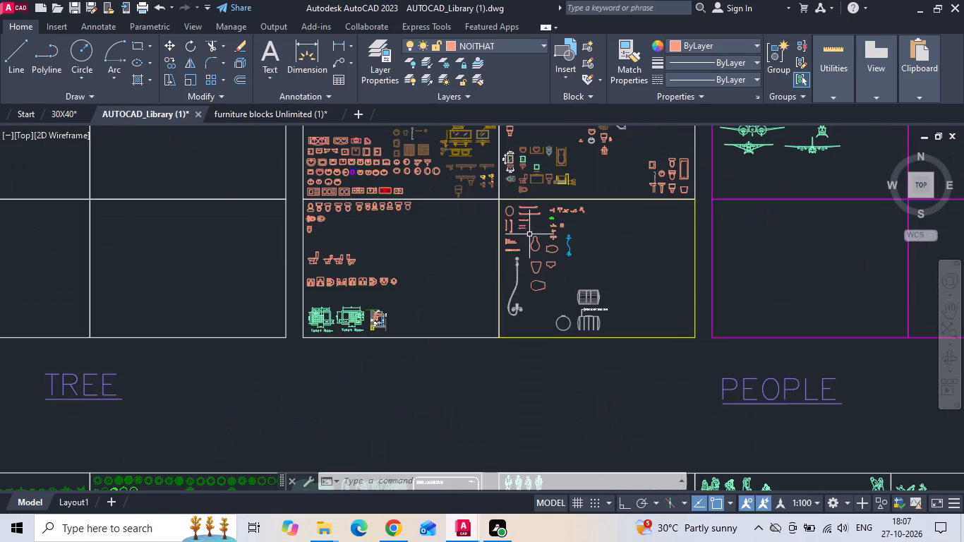
scroll(399, 263, up, 2)
scroll(505, 285, down, 3)
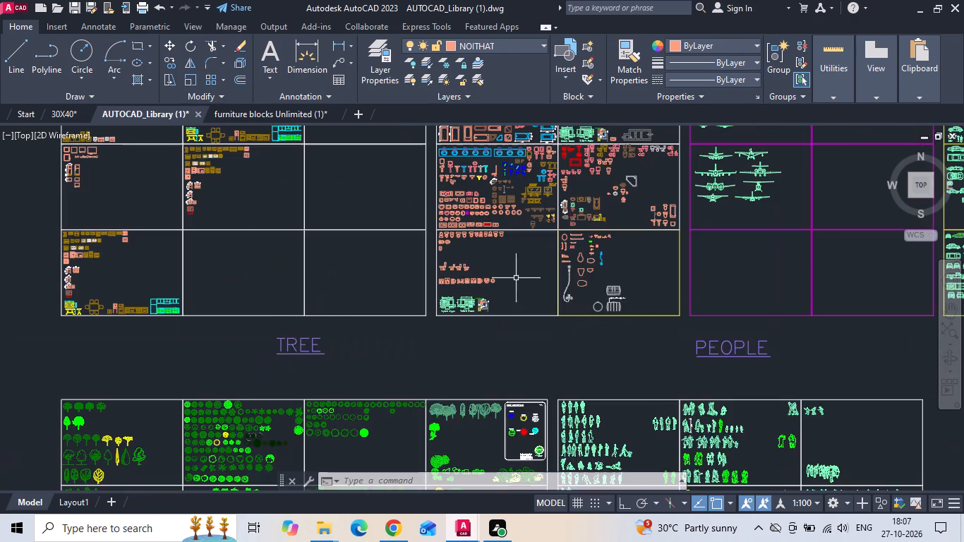
scroll(438, 318, down, 4)
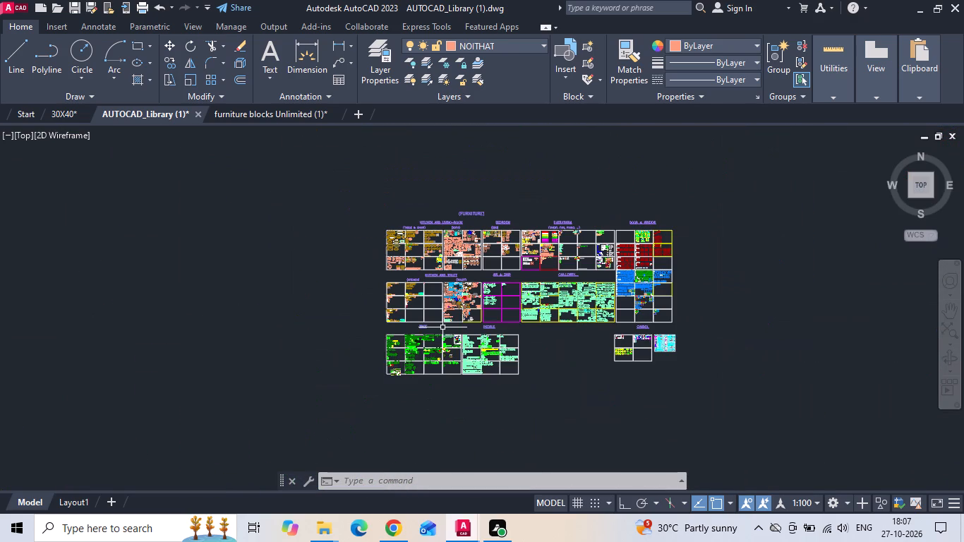
Save the AUTOCAD_Library (1) drawing.
key(ctrl+s)
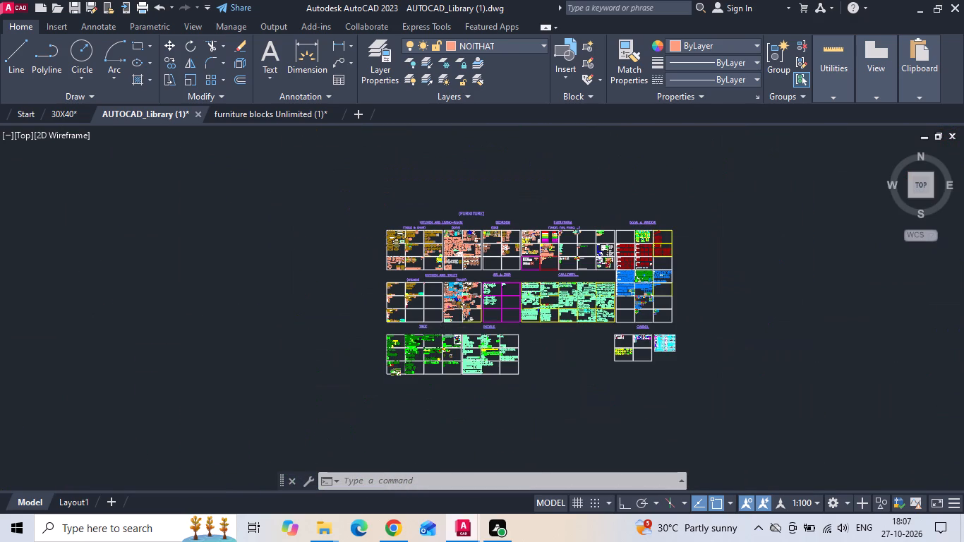
key(ctrl+s)
key(ctrl+s)
key(ctrl+s)
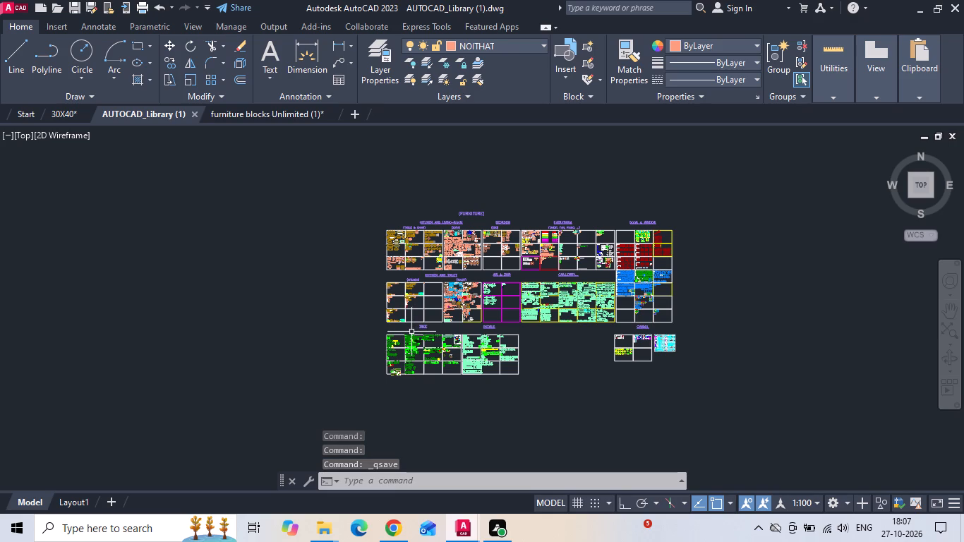
key(ctrl+s)
key(ctrl+s)
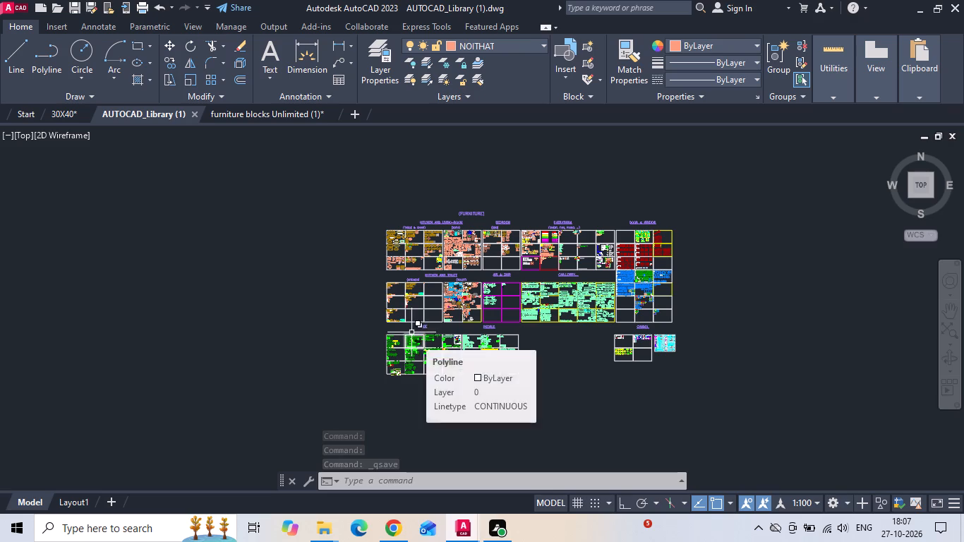
Return to the 30X40 drawing and save it.
click(65, 116)
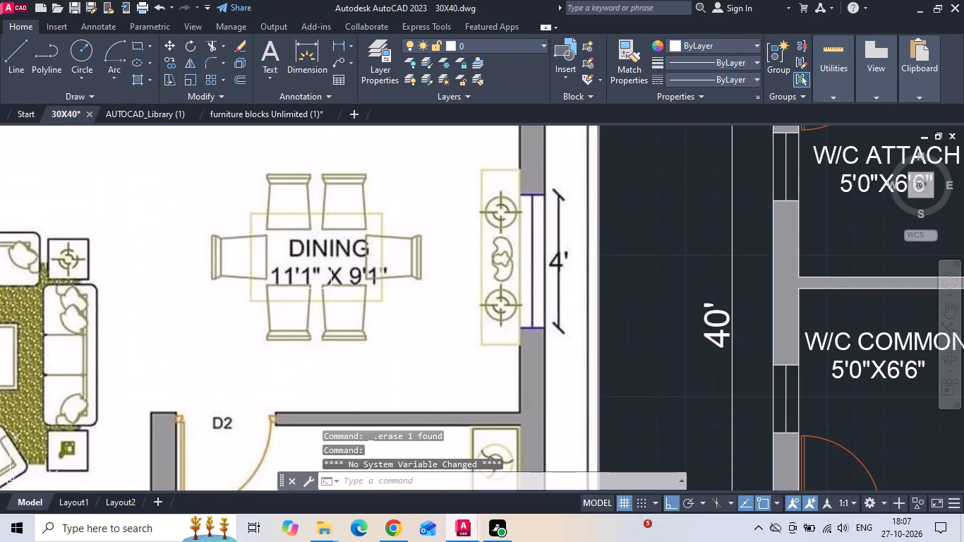
key(ctrl+s)
key(ctrl+s)
key(ctrl+s)
key(ctrl+s)
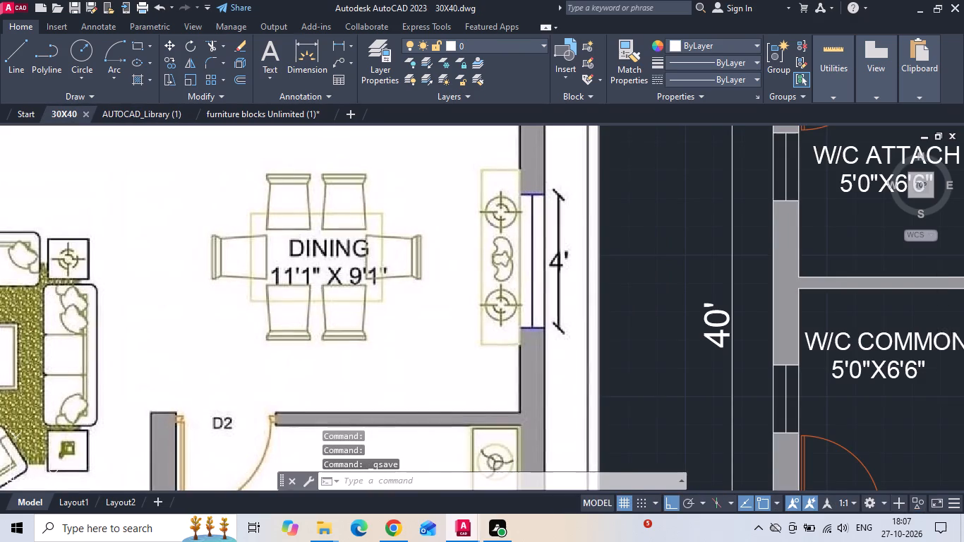
key(ctrl+s)
key(ctrl+s)
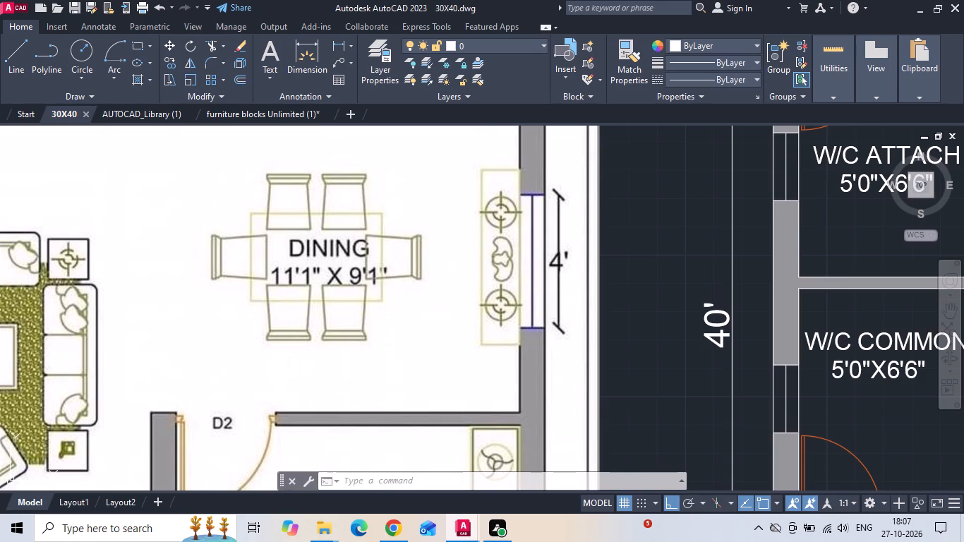
scroll(425, 284, down, 1)
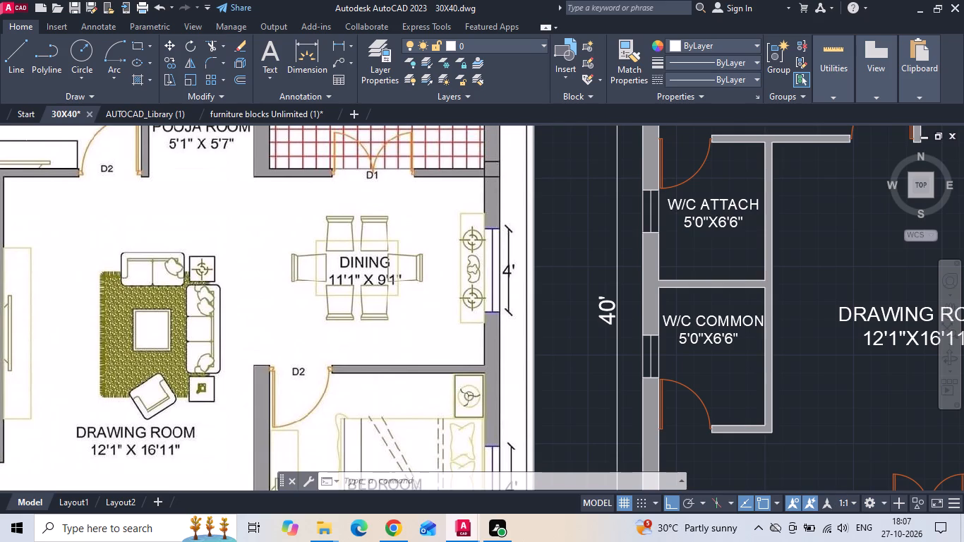
scroll(424, 286, down, 1)
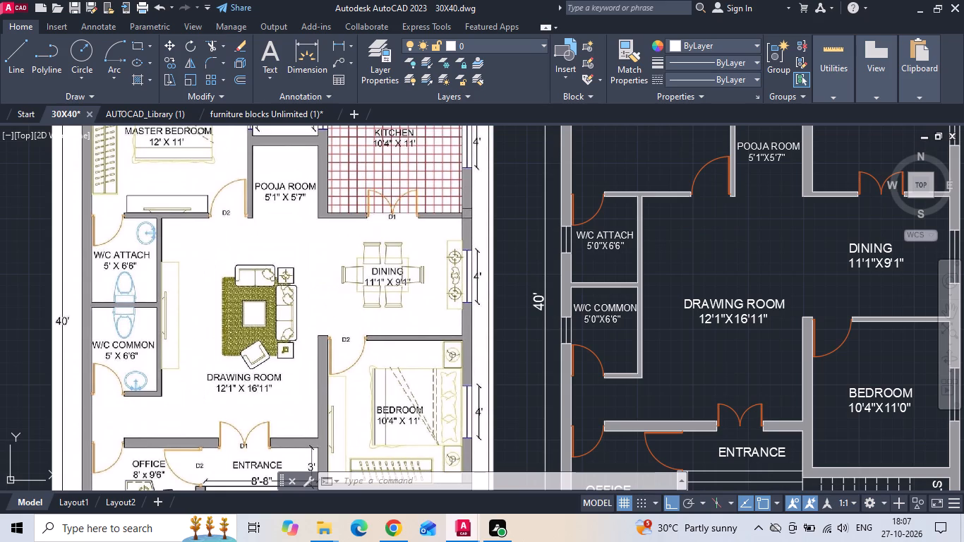
key(ctrl+s)
key(ctrl+s)
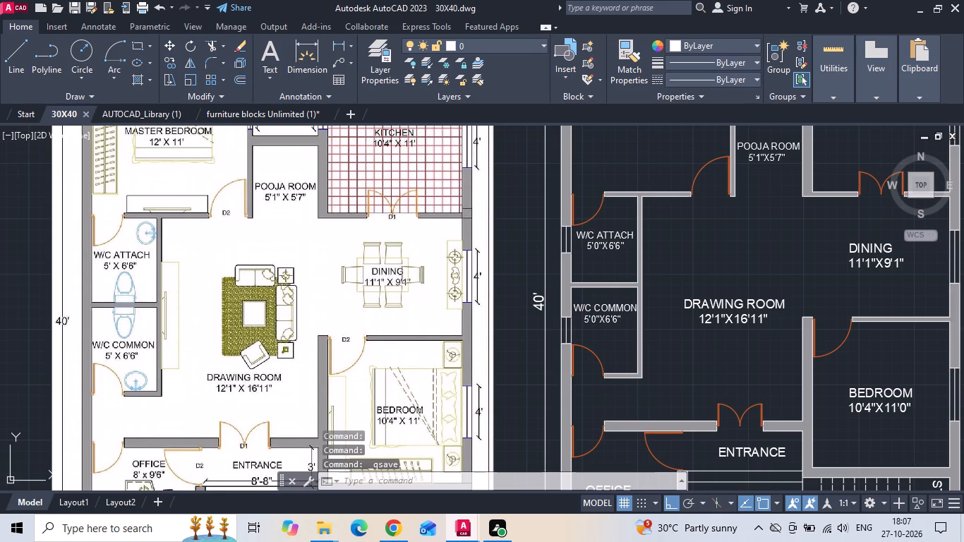
key(ctrl+s)
key(ctrl+s)
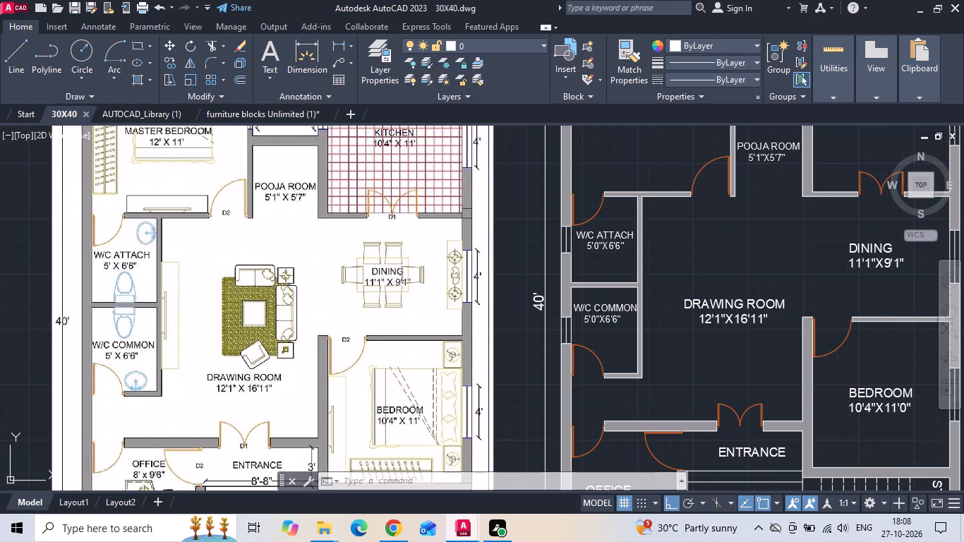
key(ctrl+s)
key(ctrl+s)
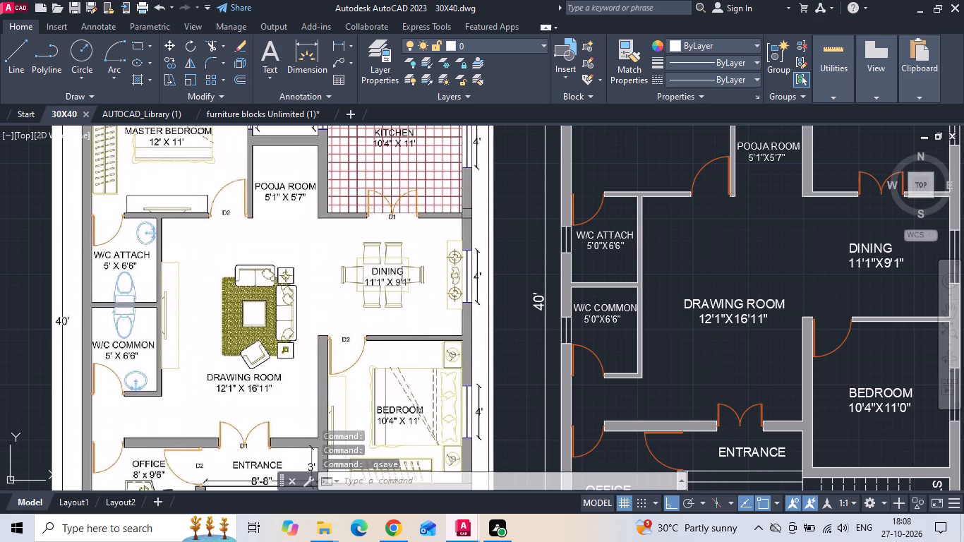
Copy the entire unfurnished floor plan horizontally into the empty space on the far side of the furnished plan.
scroll(422, 287, down, 1)
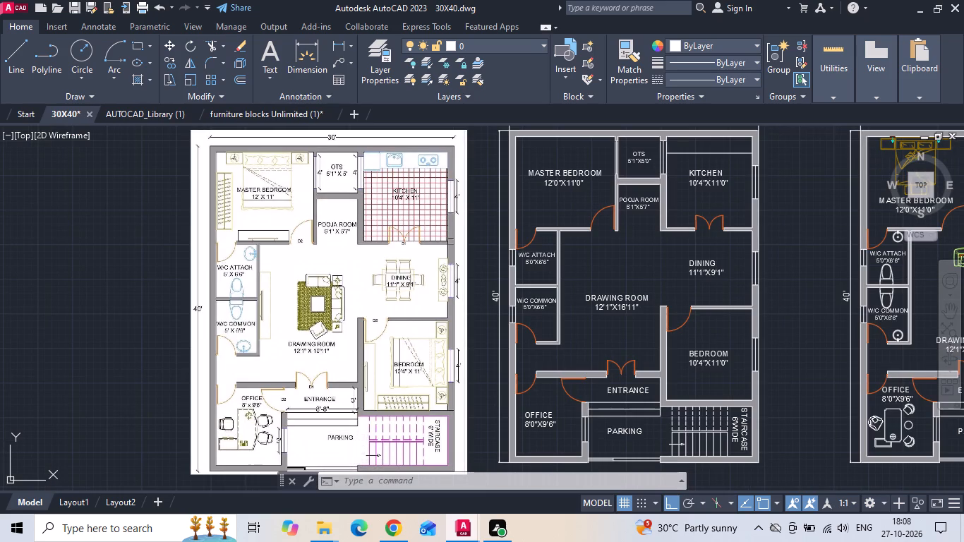
scroll(284, 250, down, 1)
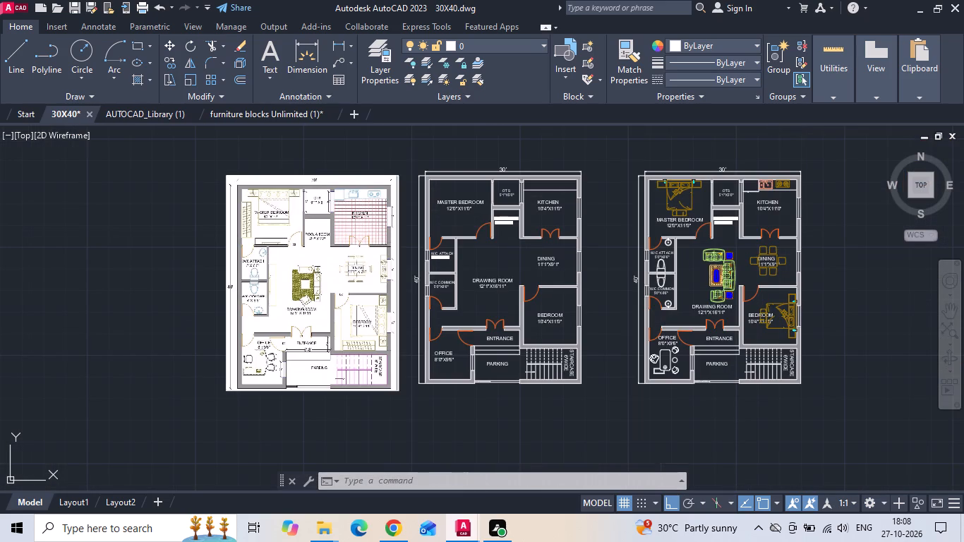
drag(597, 157, 592, 180)
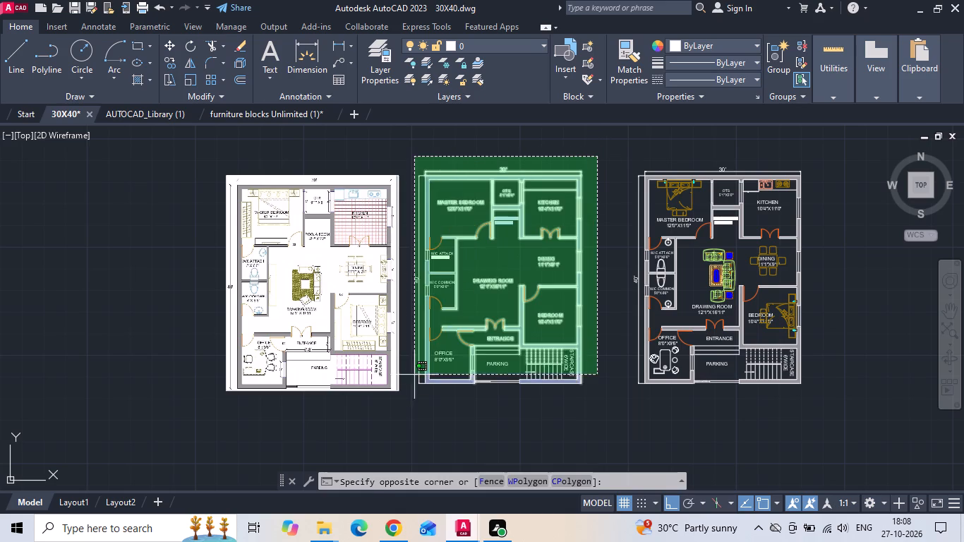
click(408, 409)
right_click(454, 277)
click(492, 291)
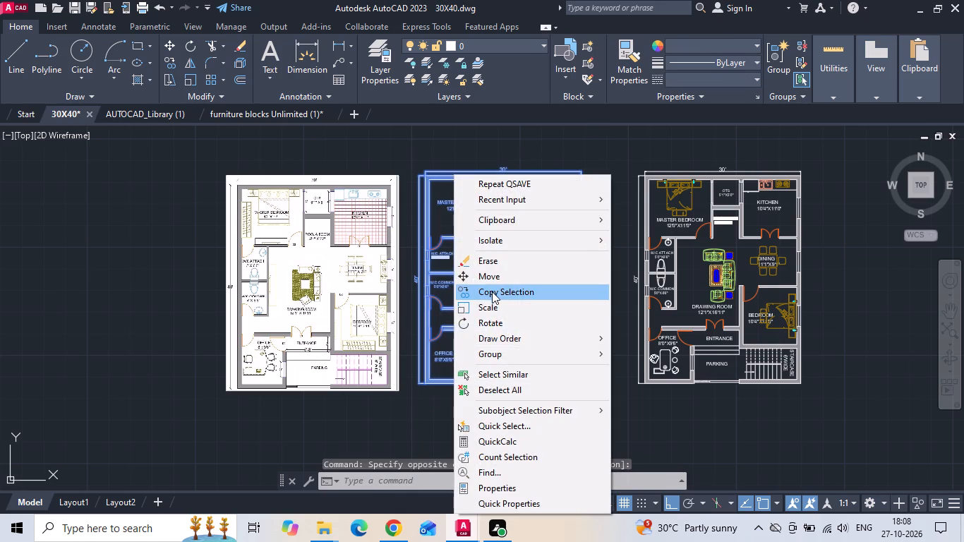
drag(493, 291, 502, 293)
middle_drag(644, 282, 420, 284)
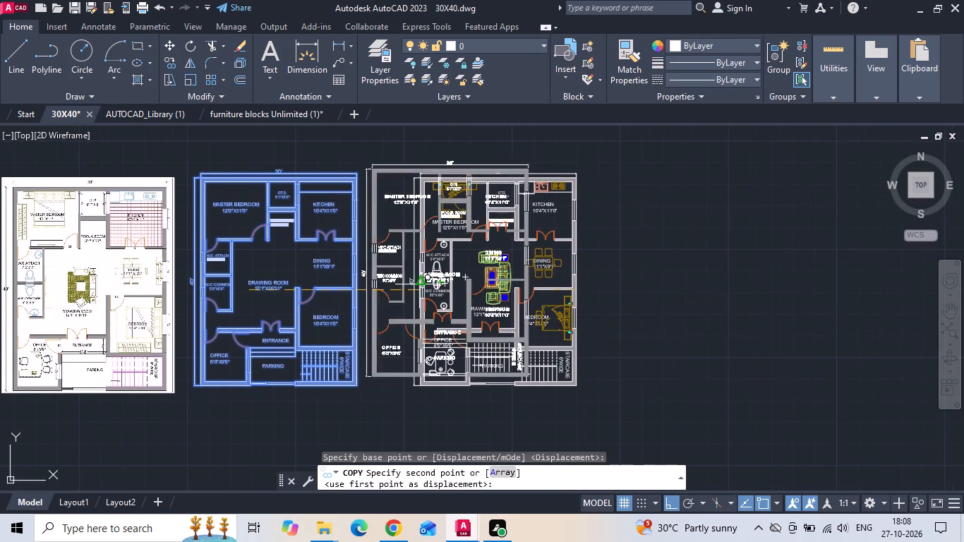
click(670, 292)
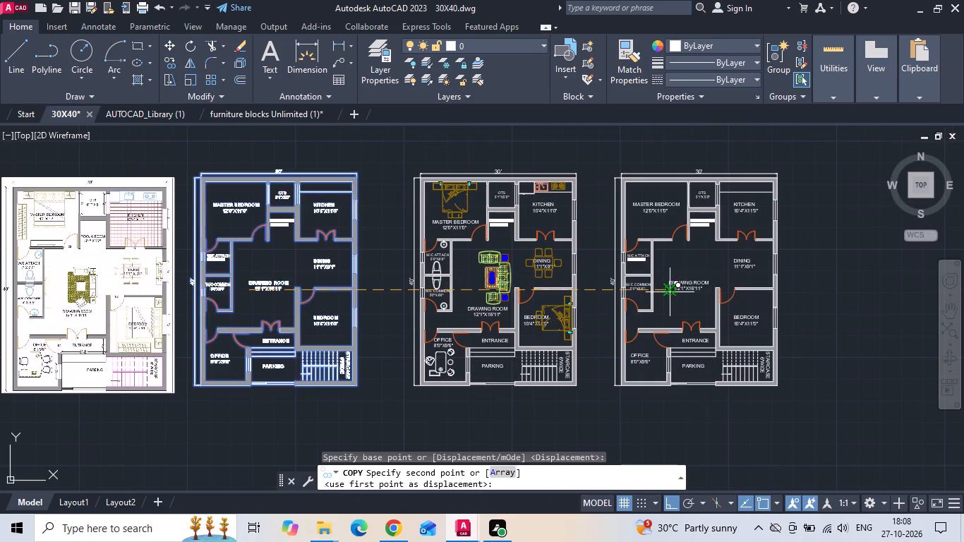
key(Escape)
Review the reference image's furniture, then look through the console and side-table blocks in the furniture blocks Unlimited (1) drawing.
scroll(667, 289, down, 1)
scroll(299, 233, up, 2)
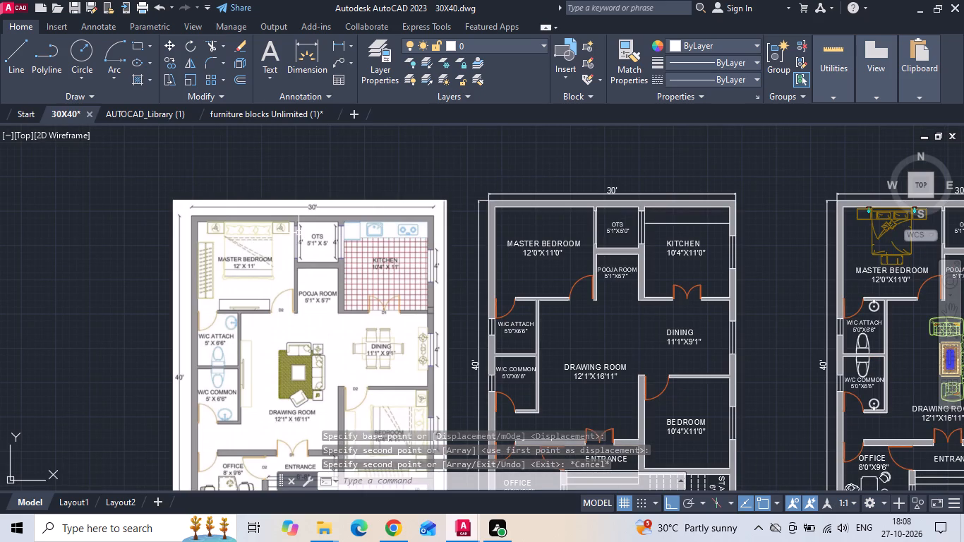
scroll(298, 233, down, 1)
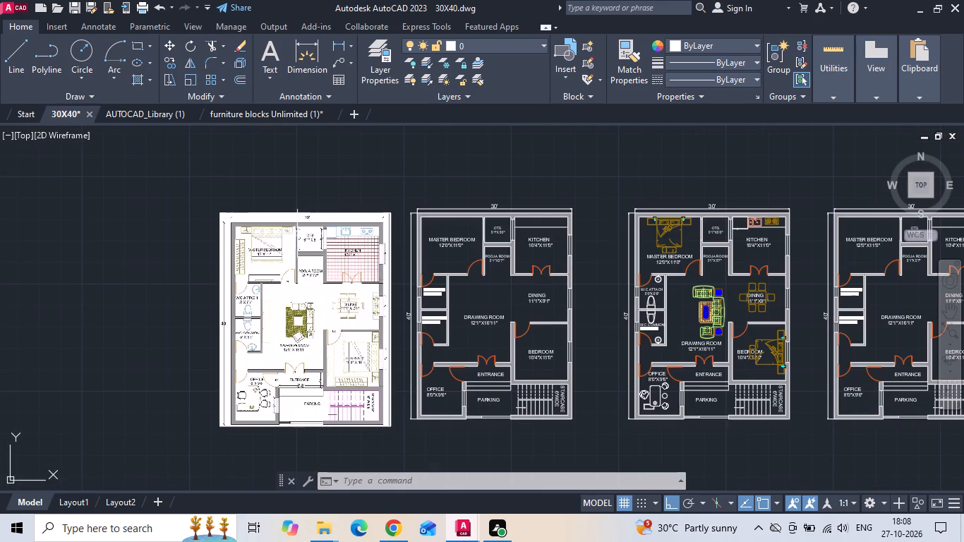
scroll(256, 335, up, 1)
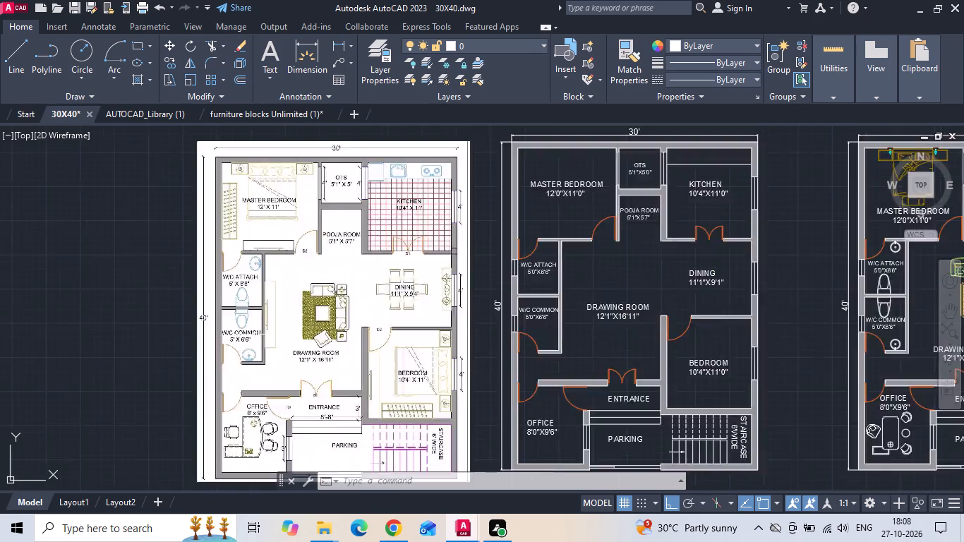
scroll(255, 335, up, 2)
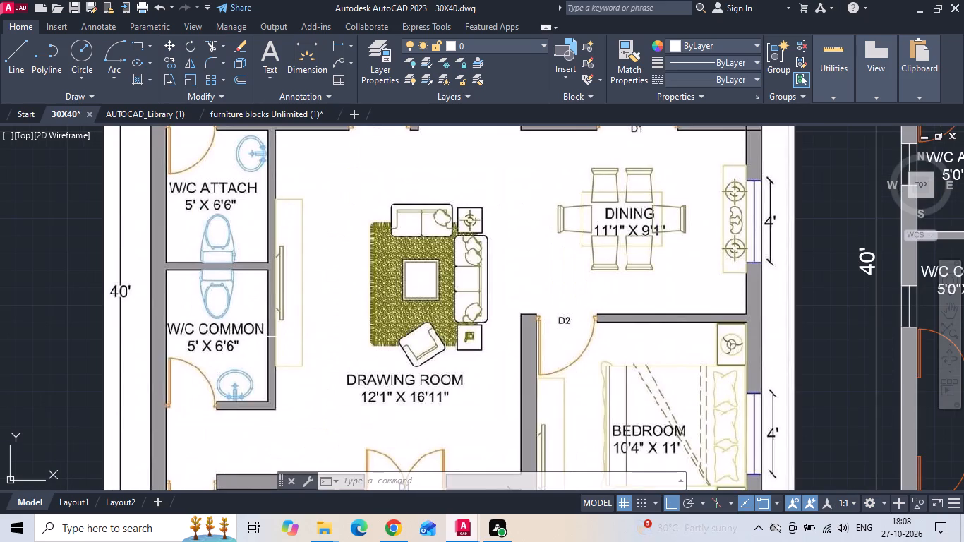
click(227, 117)
scroll(692, 323, up, 1)
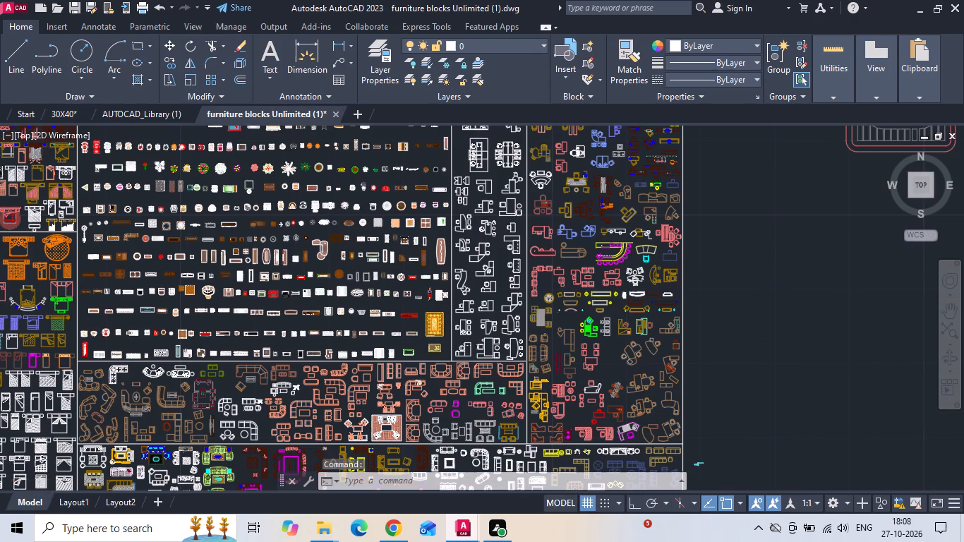
scroll(692, 323, up, 1)
scroll(559, 317, up, 1)
middle_drag(453, 296, 454, 311)
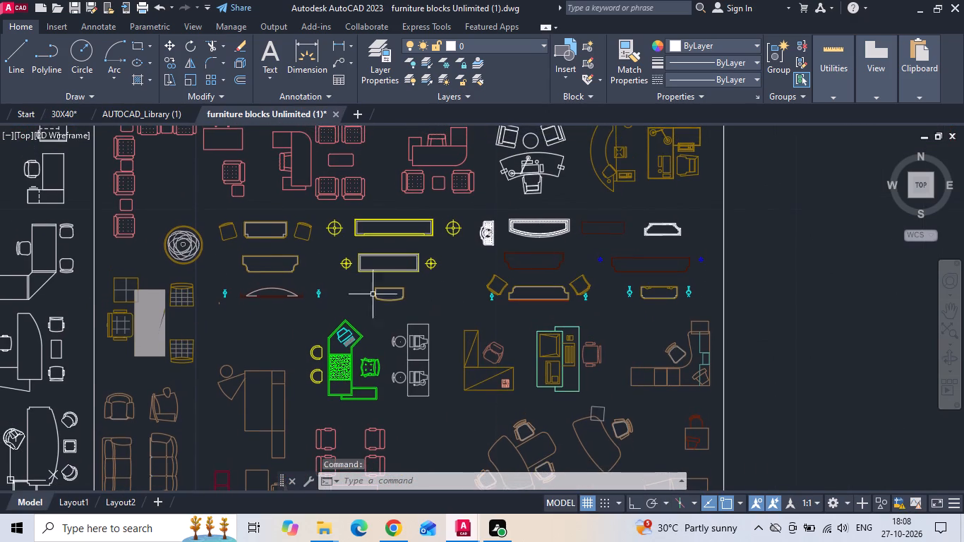
scroll(271, 288, up, 2)
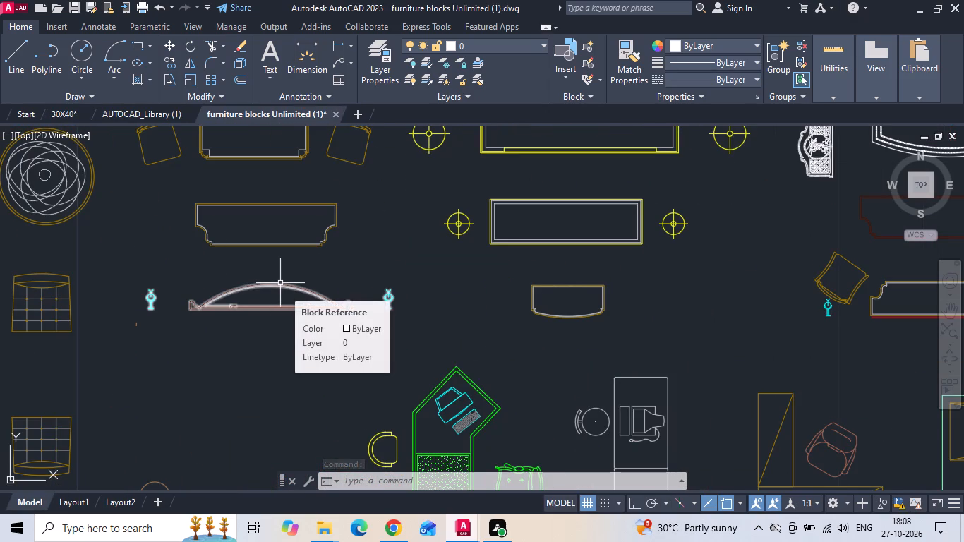
scroll(303, 305, down, 1)
middle_drag(301, 335, 301, 356)
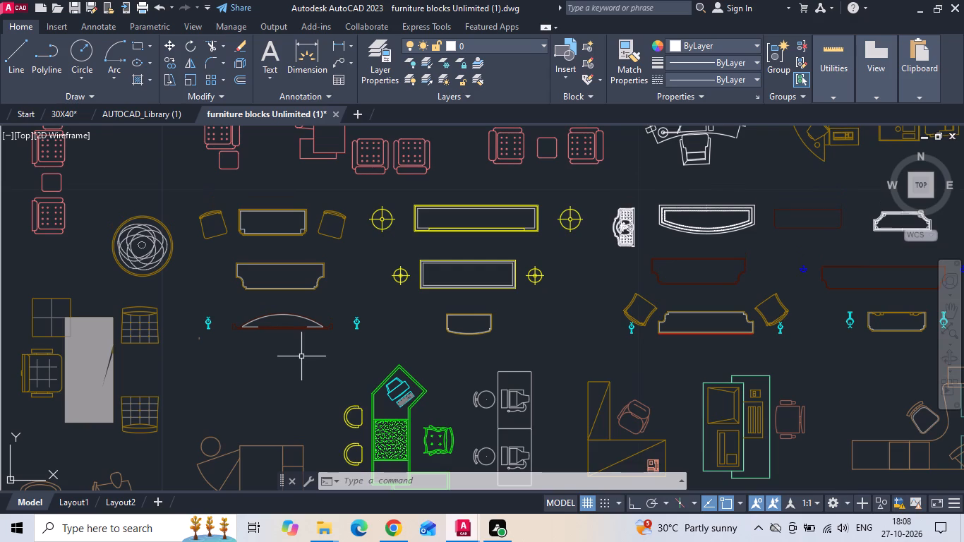
scroll(313, 258, down, 2)
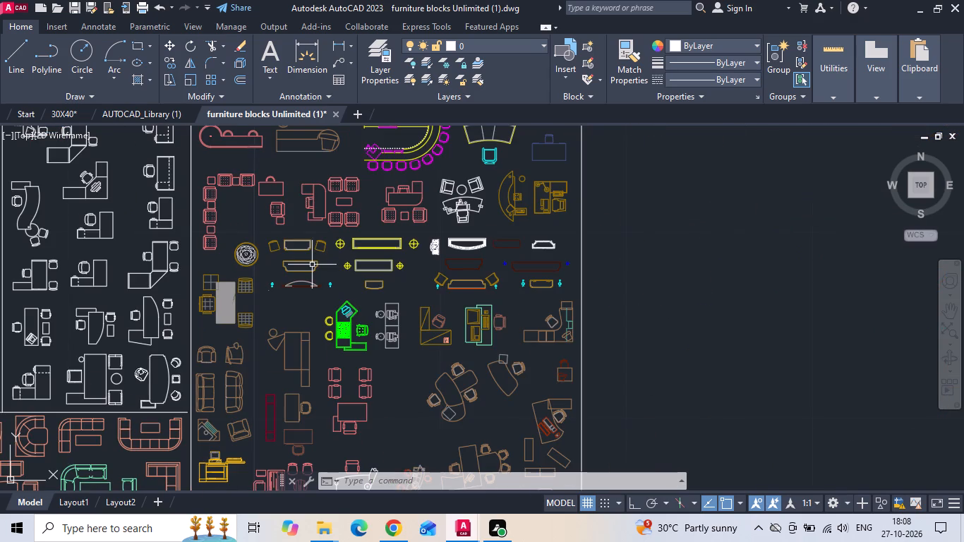
scroll(465, 255, up, 3)
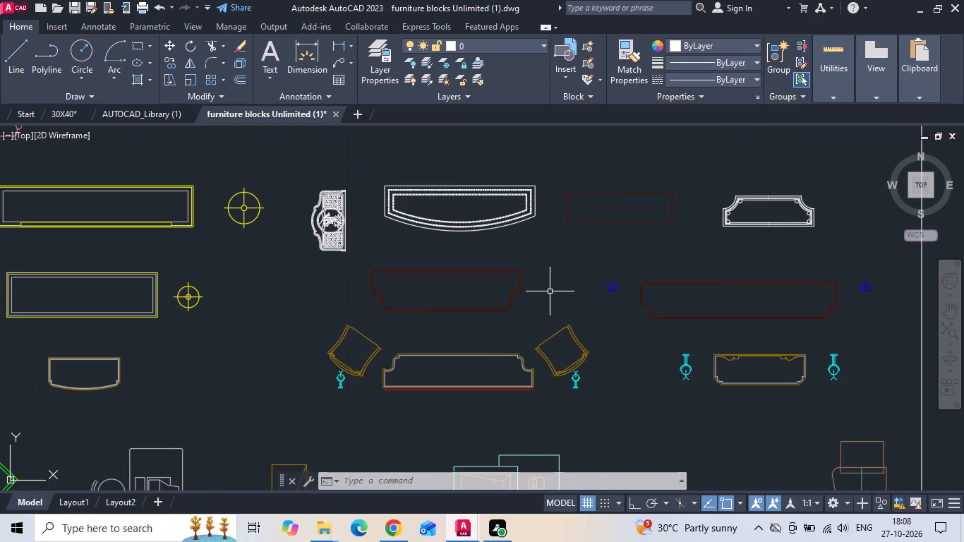
scroll(550, 292, down, 1)
middle_drag(291, 299, 533, 307)
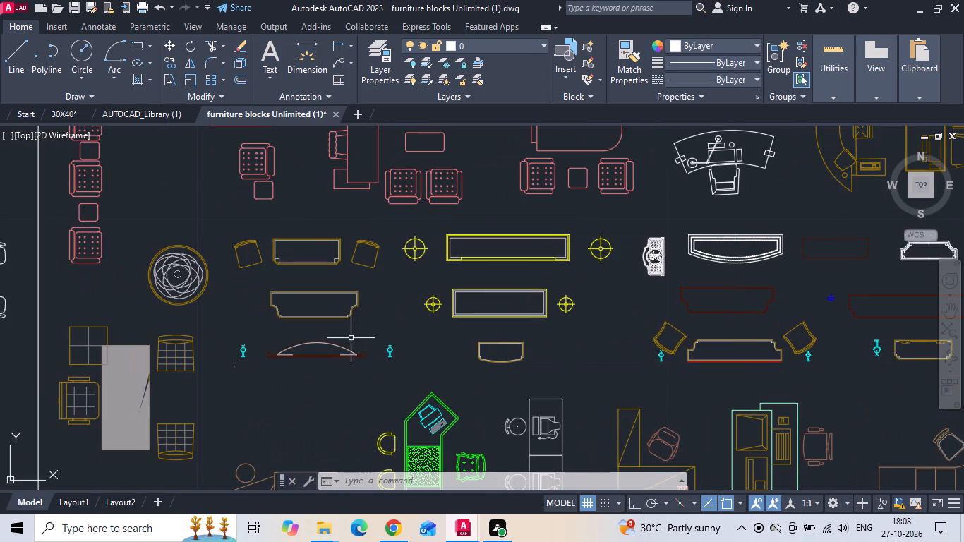
scroll(379, 254, down, 2)
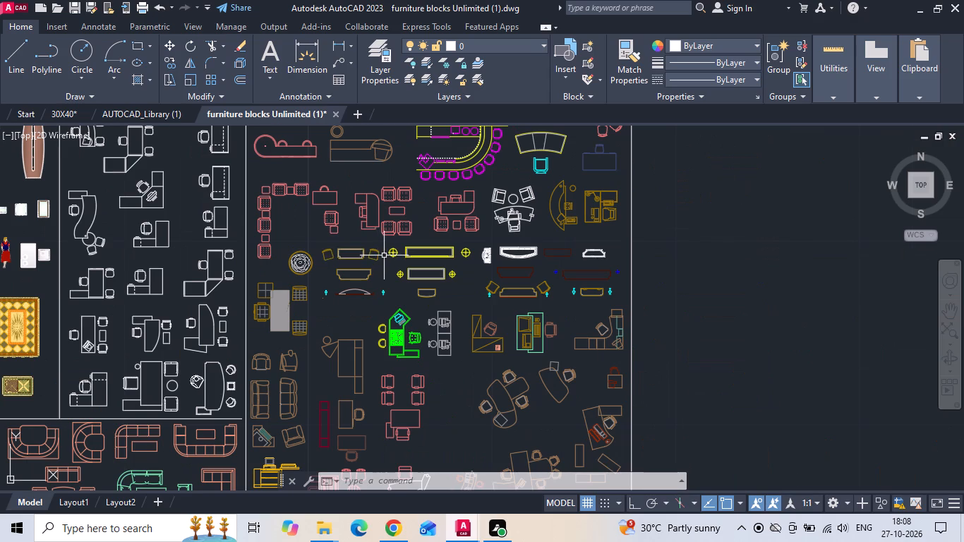
scroll(386, 277, down, 1)
Look through the television, TV-unit and electronics blocks in the furniture library for a suitable TV unit.
middle_drag(395, 216, 392, 395)
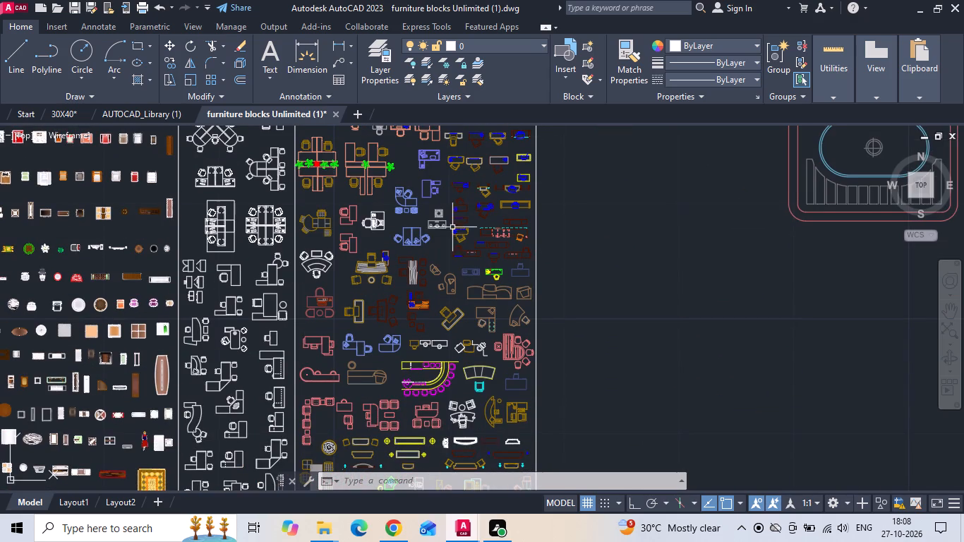
middle_drag(457, 246, 465, 288)
middle_drag(450, 210, 447, 371)
scroll(442, 276, up, 2)
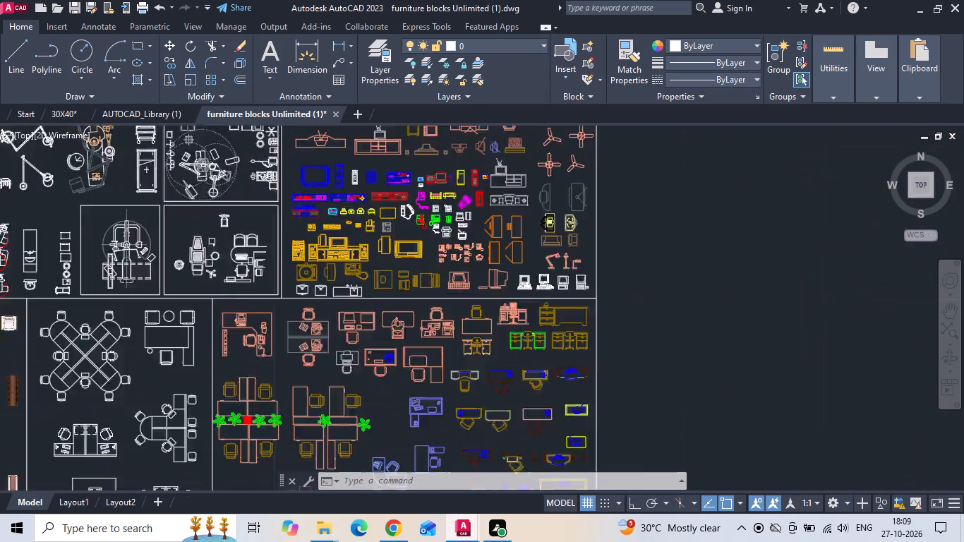
scroll(443, 274, up, 1)
middle_drag(442, 283, 421, 388)
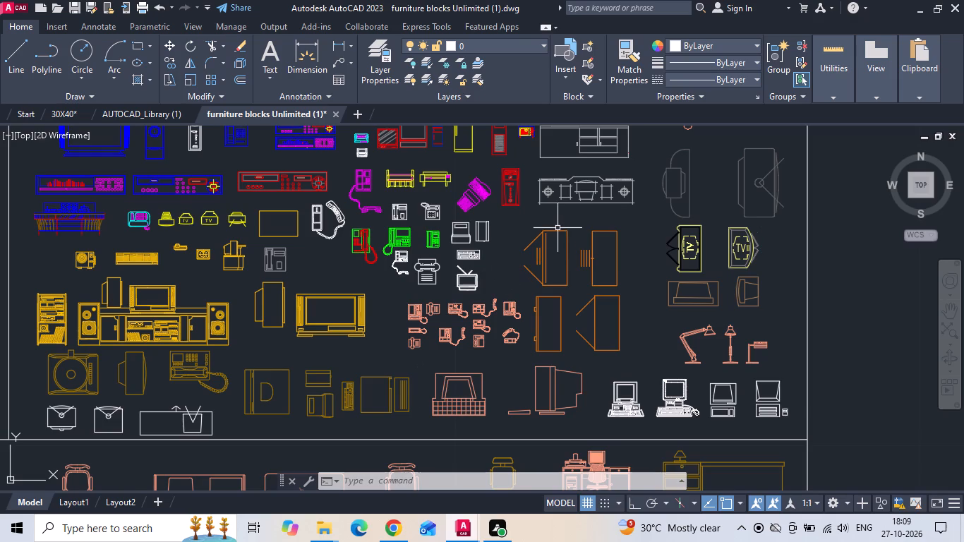
middle_drag(553, 236, 496, 355)
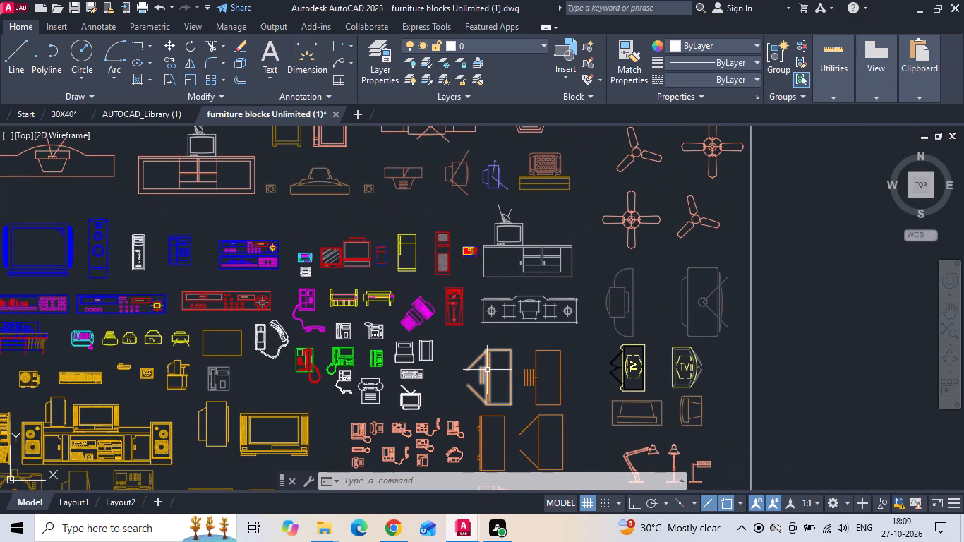
scroll(486, 371, down, 1)
scroll(364, 219, up, 2)
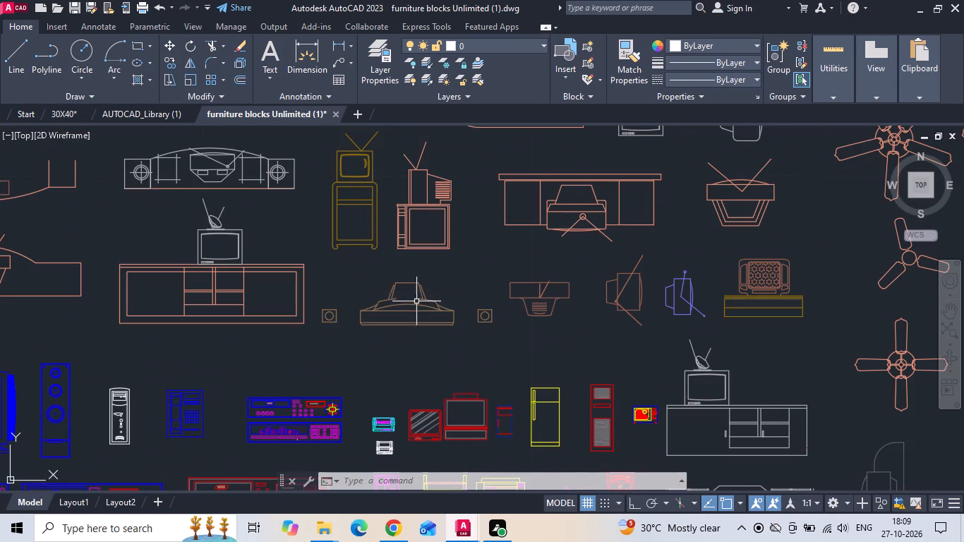
scroll(425, 349, down, 2)
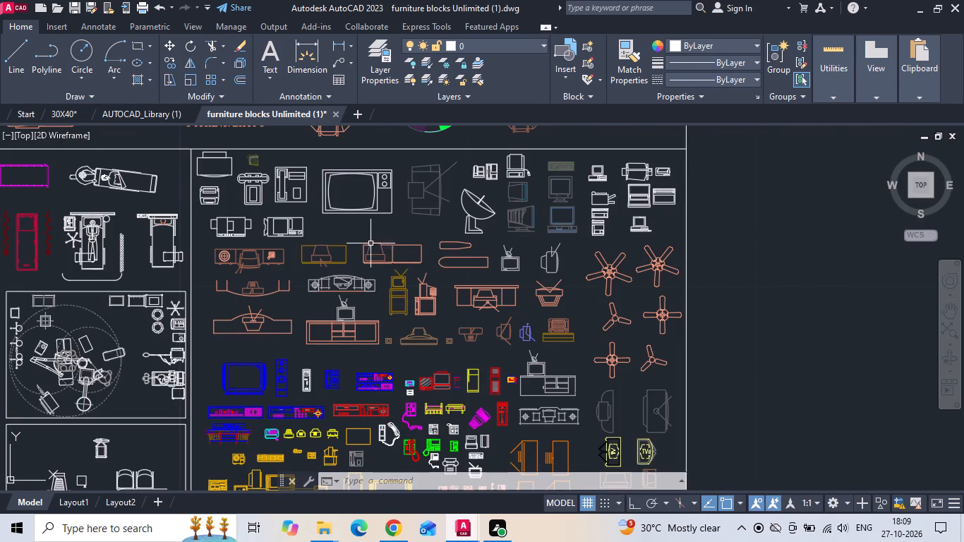
middle_drag(372, 243, 407, 235)
scroll(344, 409, up, 1)
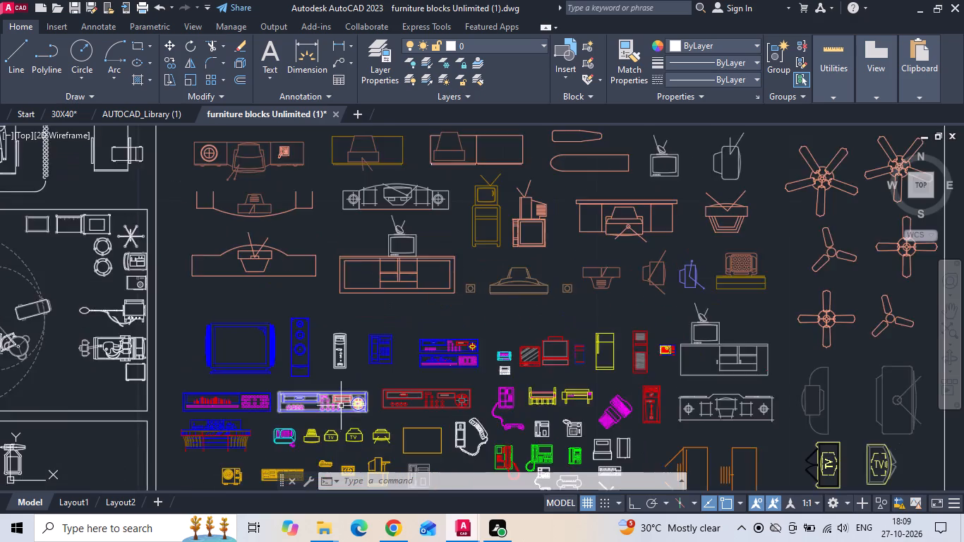
scroll(341, 406, up, 1)
scroll(538, 222, down, 3)
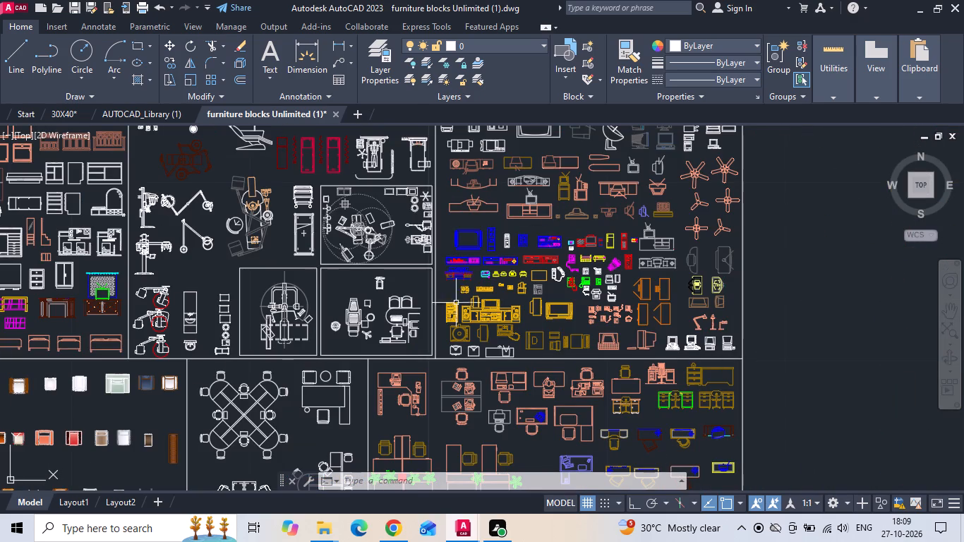
Find and select the long brown slatted block at the end of its row in the coloured furniture section.
middle_drag(275, 384, 448, 238)
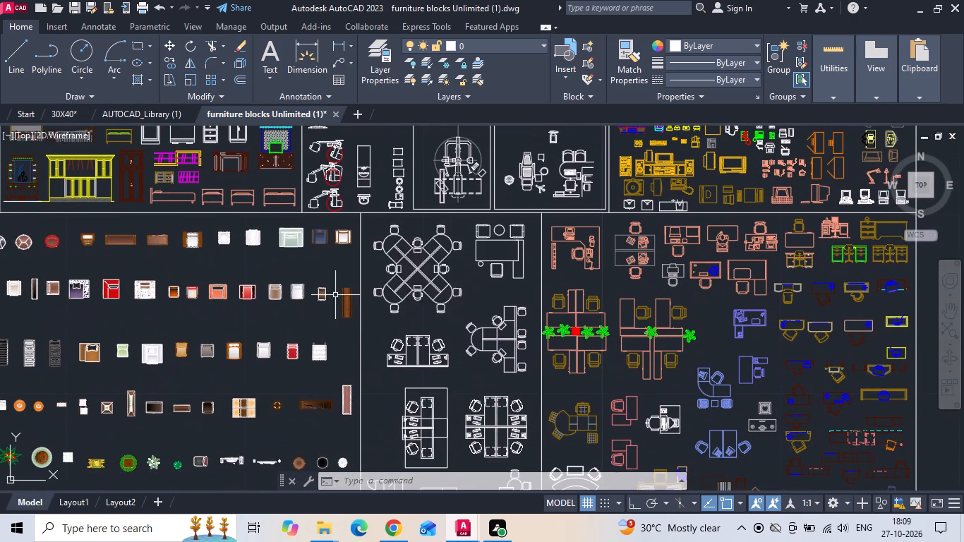
scroll(335, 295, up, 3)
scroll(572, 265, down, 2)
scroll(515, 270, up, 4)
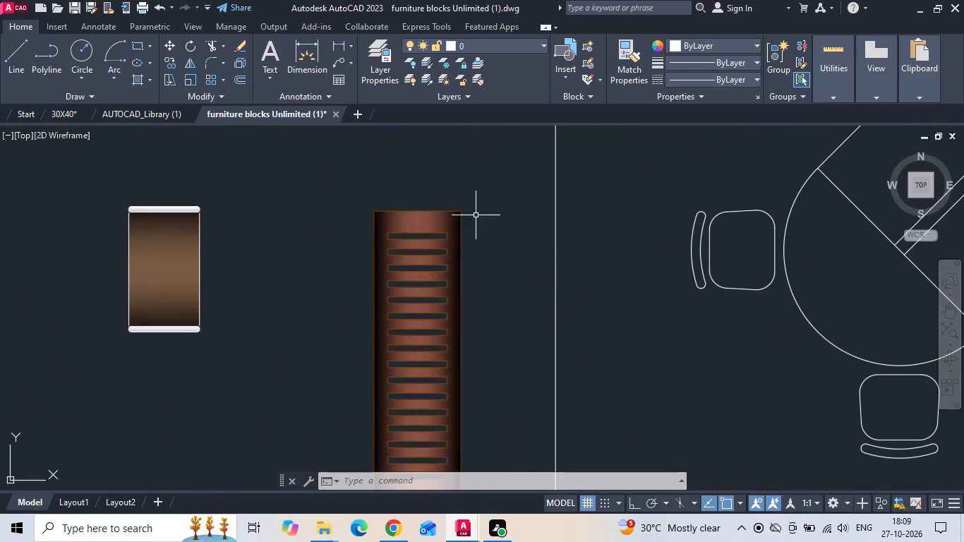
scroll(493, 198, down, 2)
drag(491, 188, 460, 272)
click(460, 272)
Look through the armchair, bed, lounger and plant rows of the coloured furniture section for further blocks matching the reference image.
scroll(498, 345, down, 1)
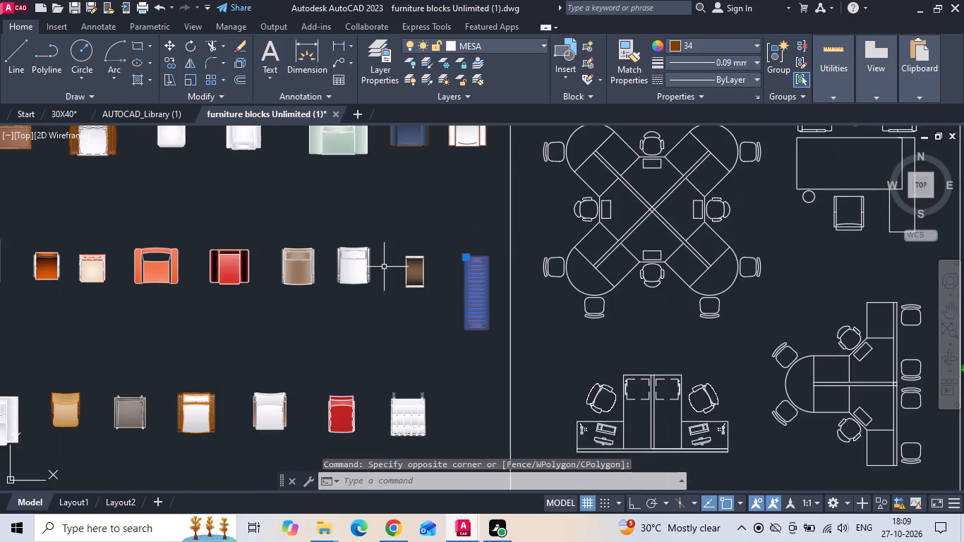
scroll(379, 259, down, 2)
scroll(210, 236, up, 3)
scroll(422, 260, down, 1)
middle_drag(174, 249, 224, 239)
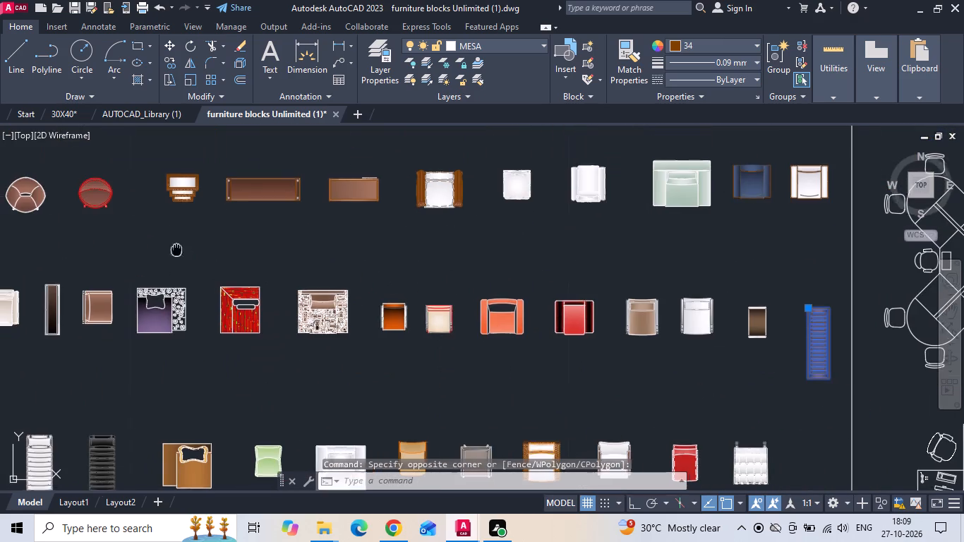
middle_drag(224, 239, 381, 207)
scroll(217, 403, up, 3)
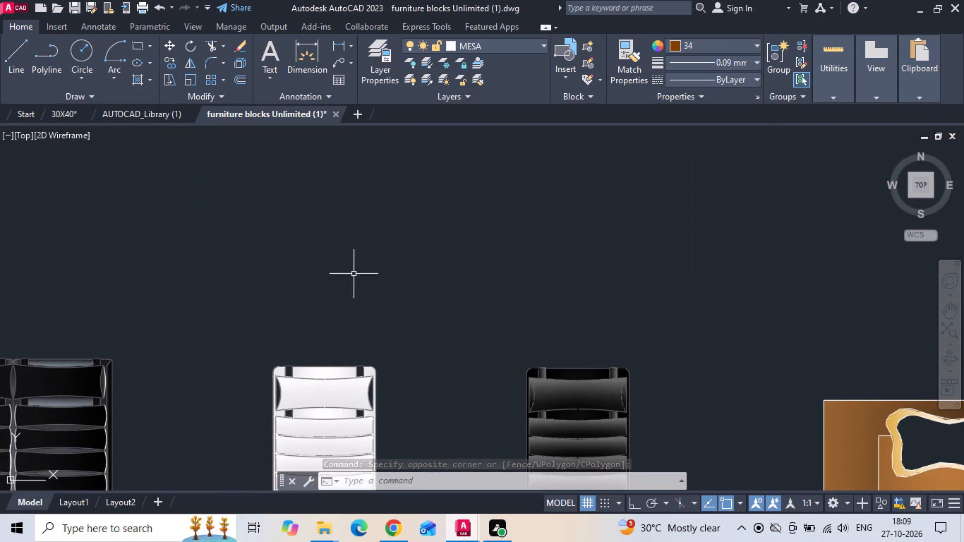
scroll(409, 234, down, 3)
middle_drag(347, 254, 615, 208)
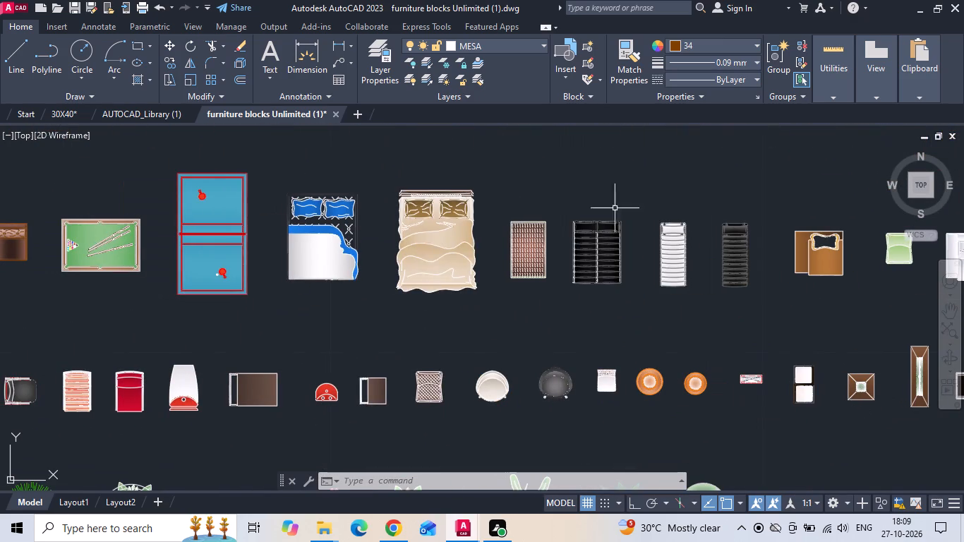
middle_drag(371, 312, 583, 278)
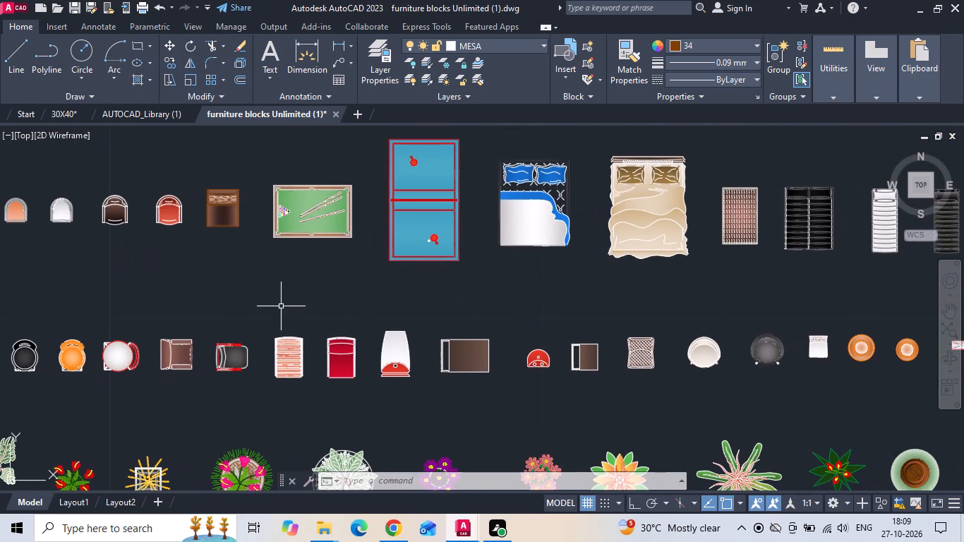
middle_drag(290, 304, 492, 271)
middle_drag(288, 273, 466, 237)
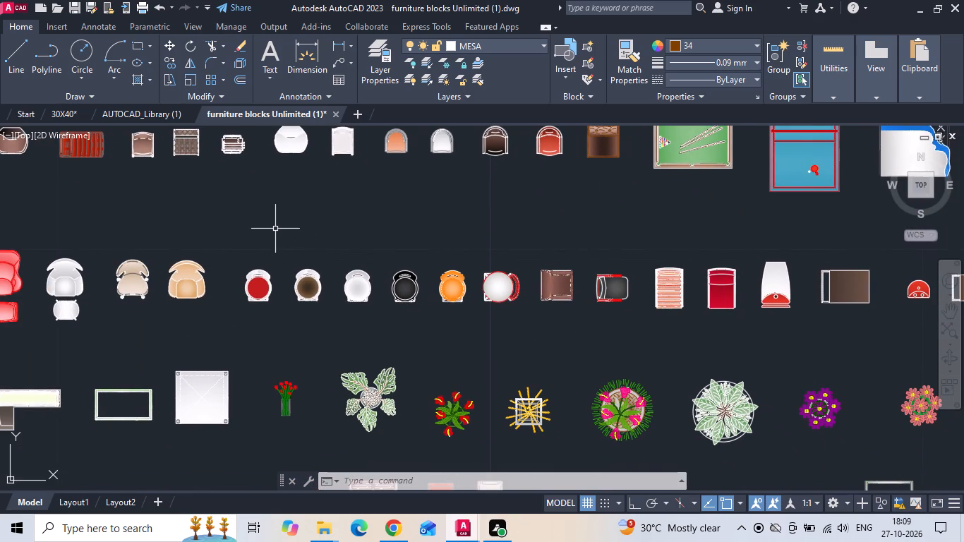
middle_drag(275, 229, 466, 267)
scroll(310, 300, down, 2)
scroll(262, 191, up, 3)
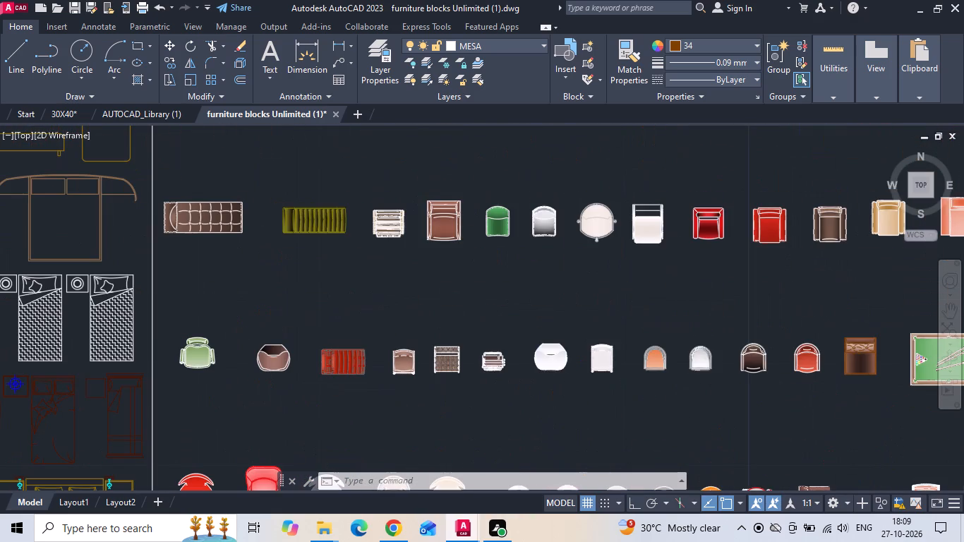
scroll(261, 191, up, 1)
middle_drag(259, 205, 212, 418)
scroll(212, 418, down, 2)
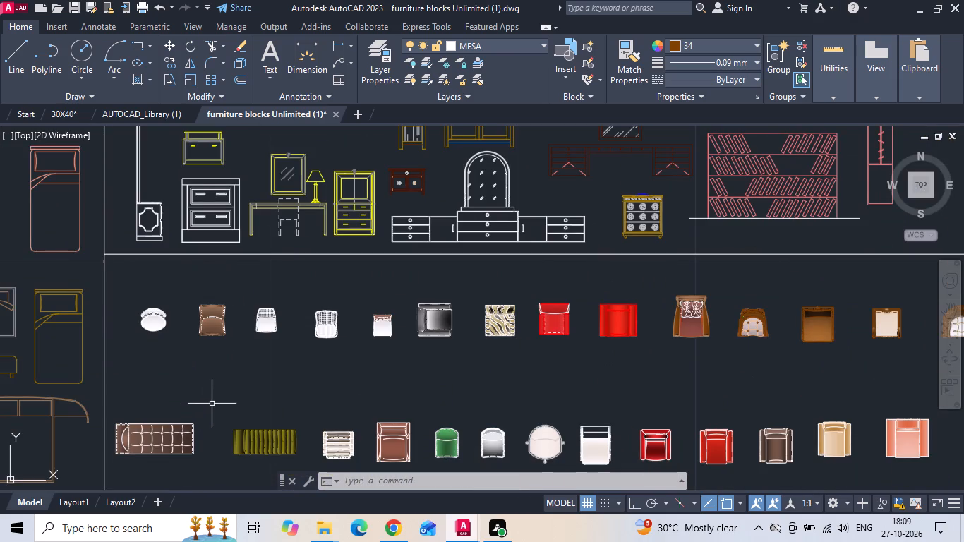
middle_drag(294, 417, 262, 359)
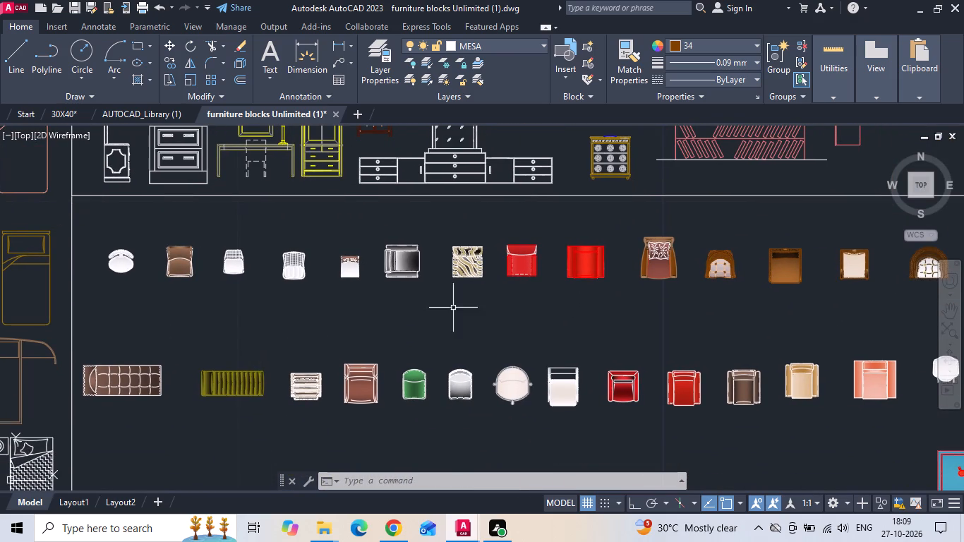
scroll(377, 289, down, 2)
scroll(376, 408, up, 3)
middle_drag(370, 395, 336, 235)
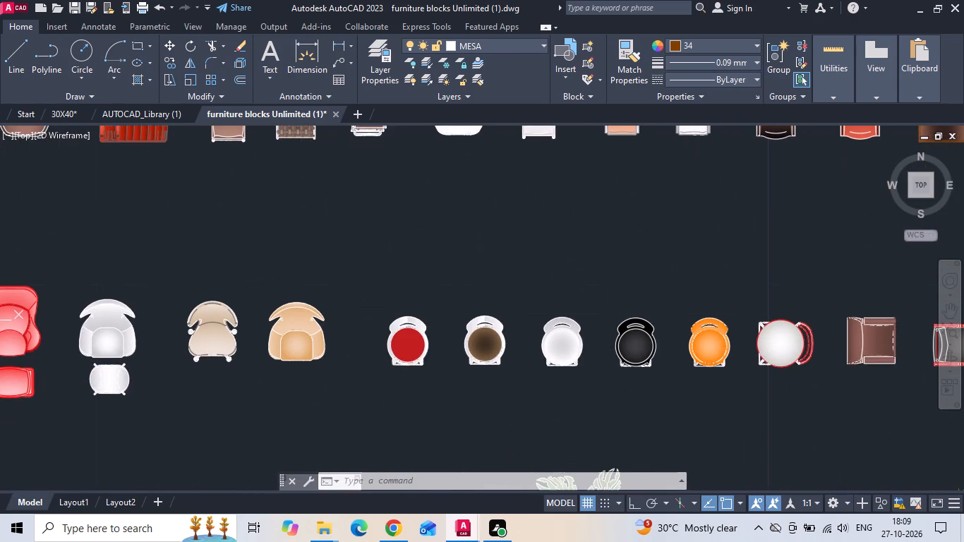
middle_drag(295, 409, 289, 232)
scroll(290, 225, down, 1)
middle_drag(289, 361, 281, 227)
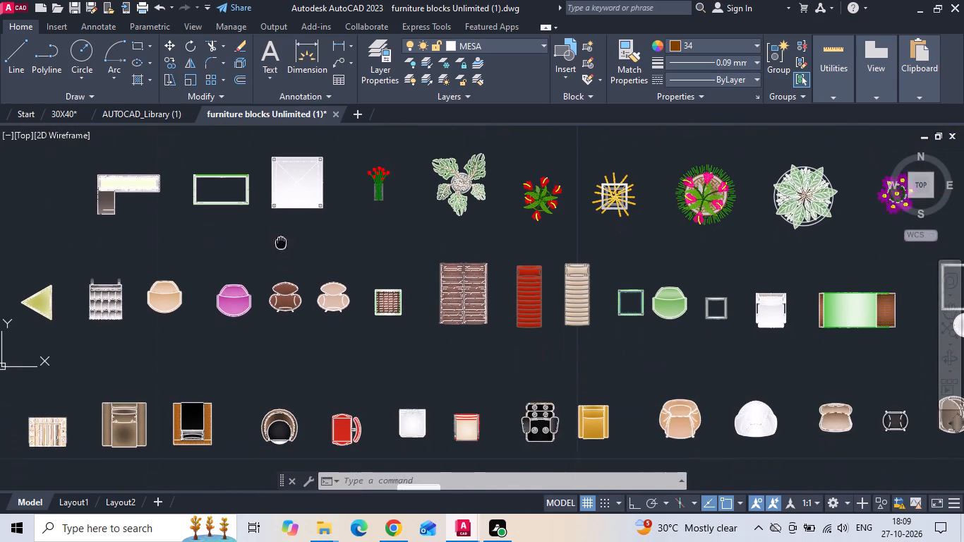
middle_drag(281, 227, 281, 222)
Examine the coloured table, console and television blocks in the rows below the plants for a suitable TV unit.
middle_drag(243, 366, 306, 174)
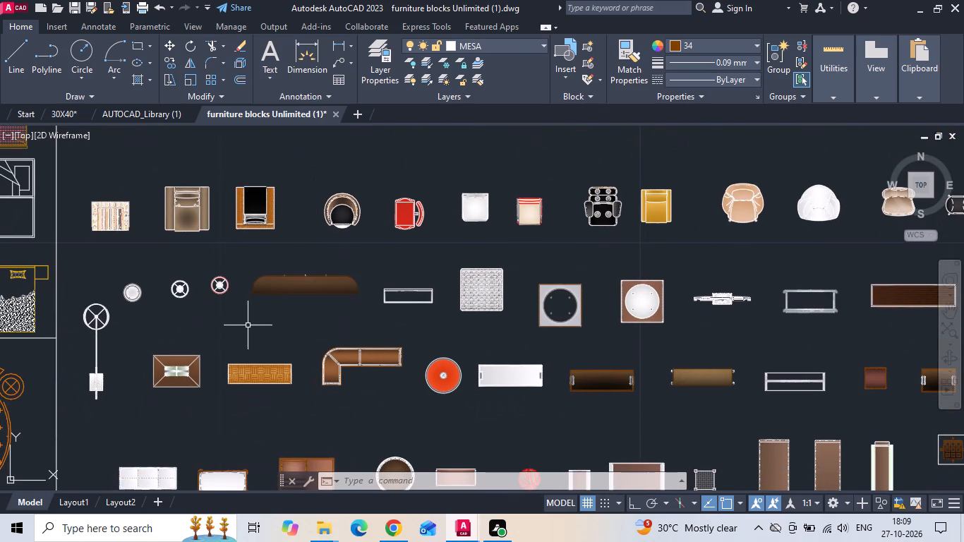
scroll(290, 311, up, 3)
scroll(350, 219, down, 3)
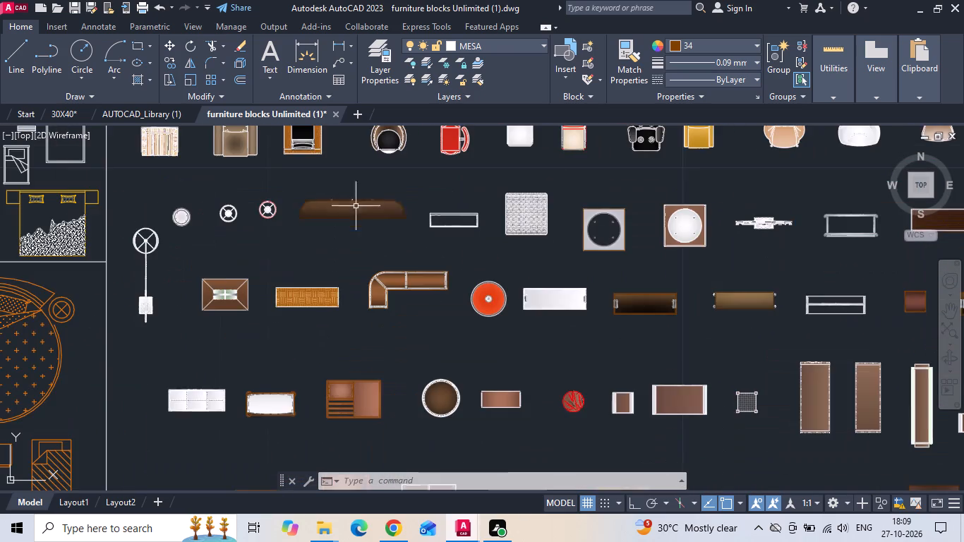
scroll(325, 290, up, 1)
scroll(318, 245, down, 1)
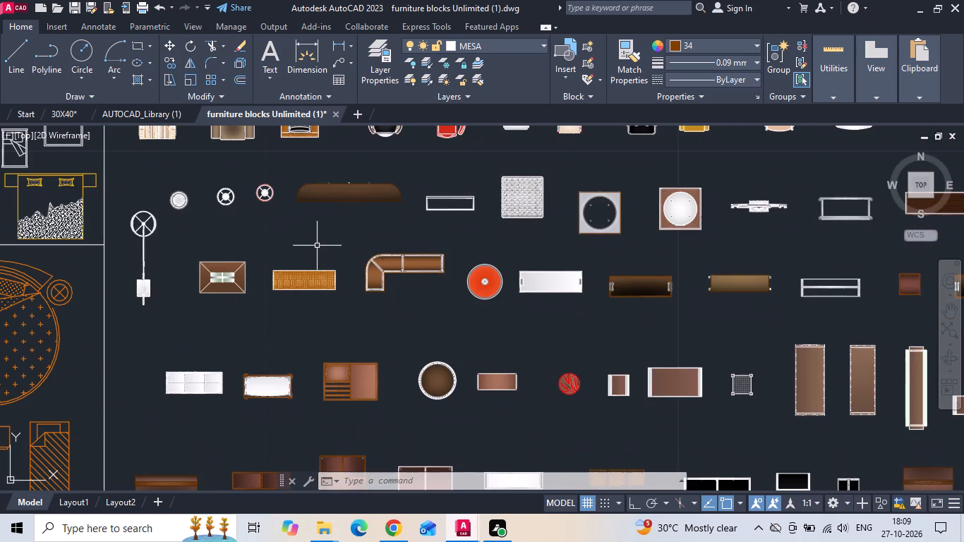
scroll(791, 256, up, 2)
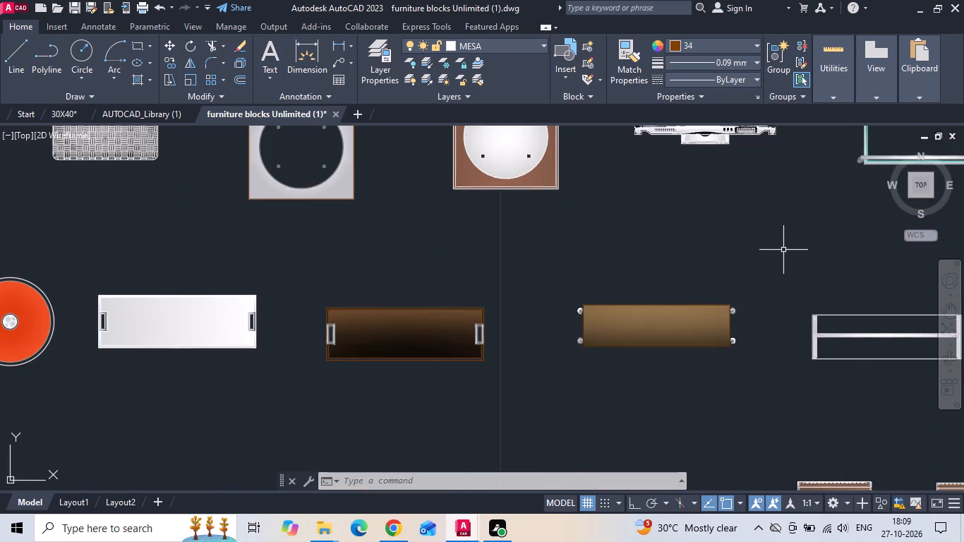
middle_drag(758, 255, 548, 349)
scroll(520, 230, up, 2)
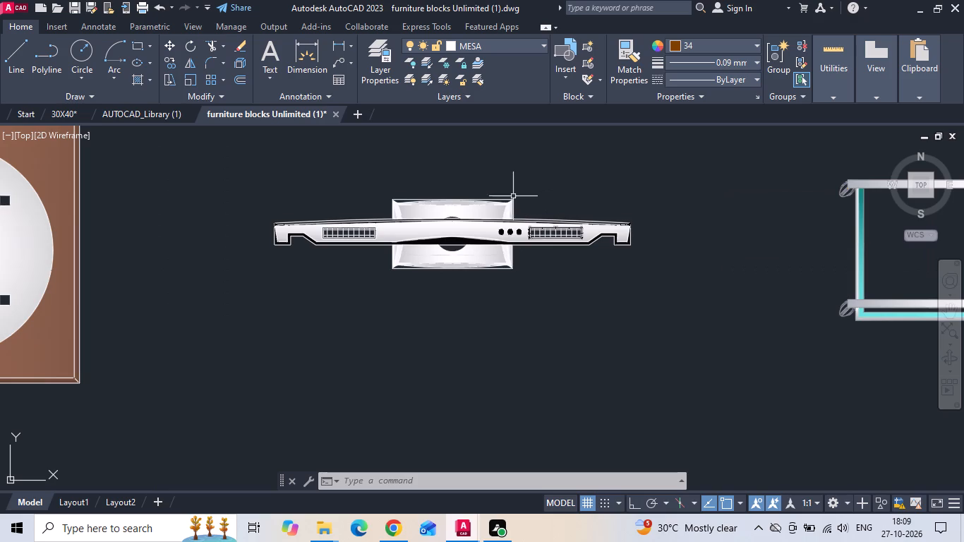
scroll(429, 249, down, 3)
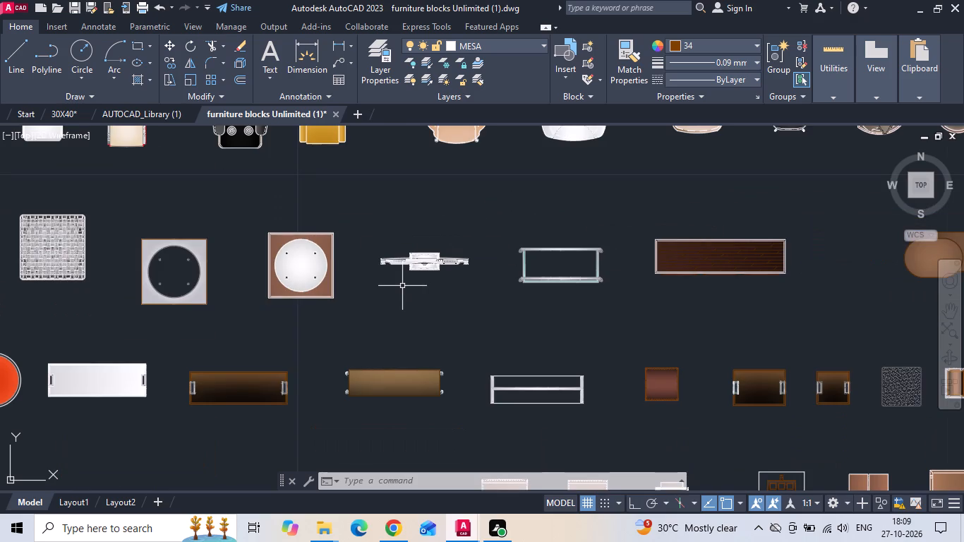
scroll(401, 287, down, 2)
middle_drag(603, 276, 512, 258)
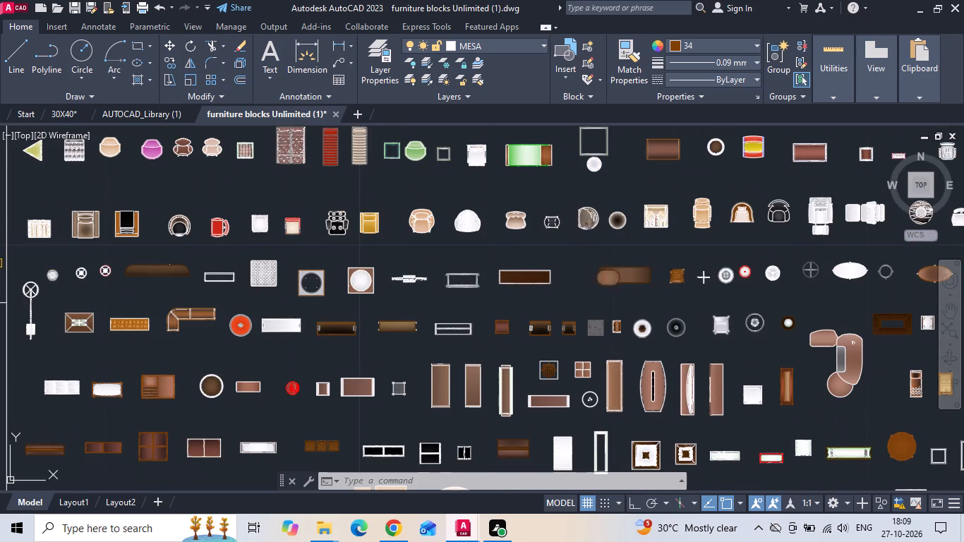
middle_drag(512, 258, 296, 257)
scroll(453, 381, up, 3)
scroll(496, 234, down, 2)
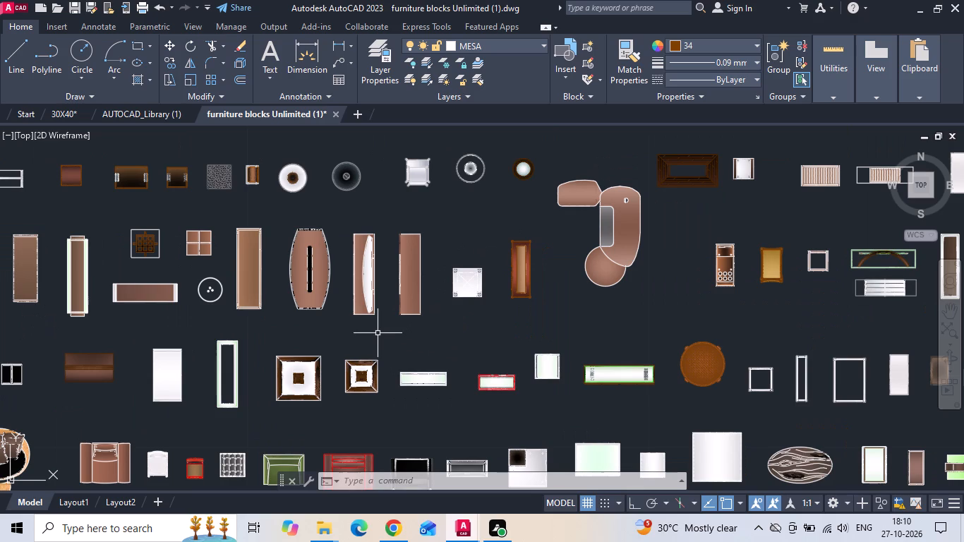
scroll(391, 252, down, 1)
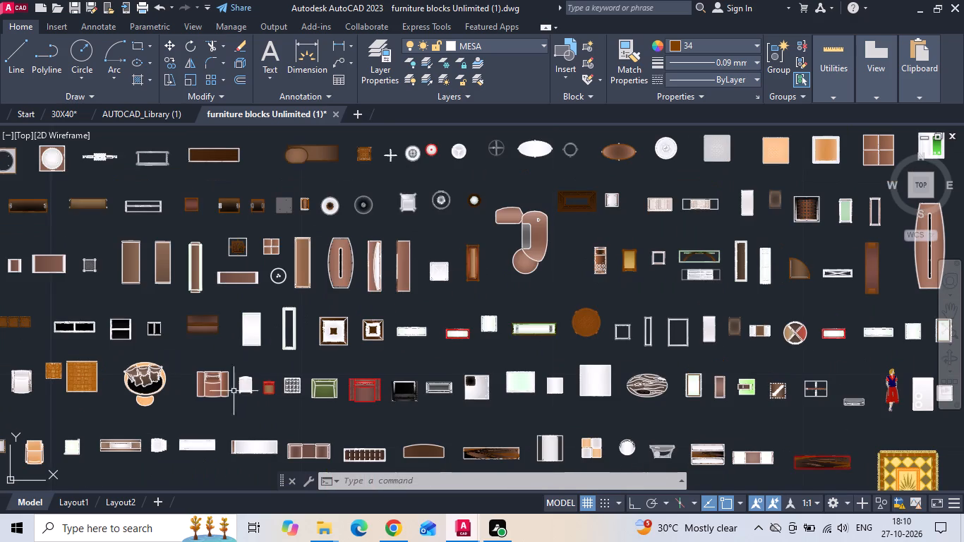
Find the long white-framed slatted block in the bottom row of the coloured furniture section and add it to the selection.
middle_drag(241, 375, 409, 234)
scroll(263, 331, up, 2)
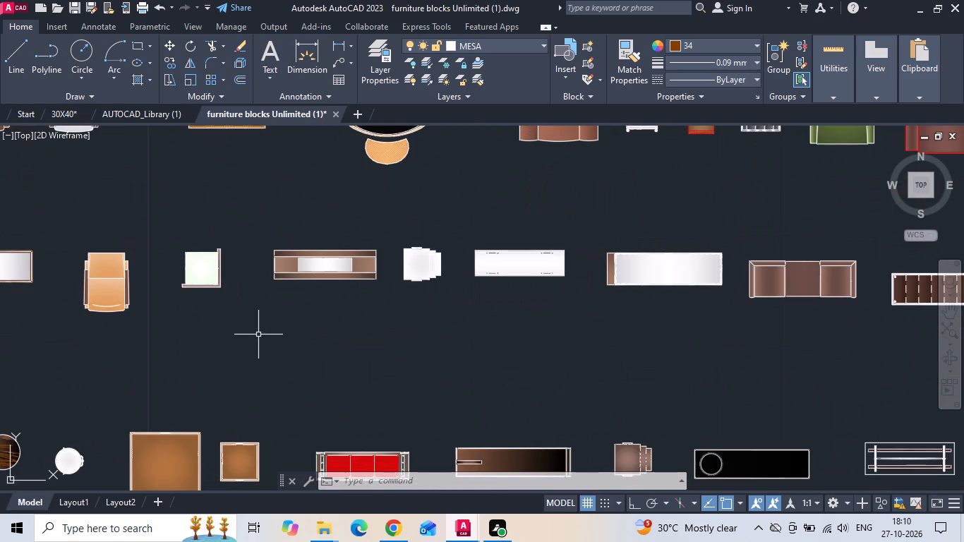
middle_drag(255, 335, 481, 229)
scroll(482, 238, down, 1)
middle_drag(315, 272, 495, 229)
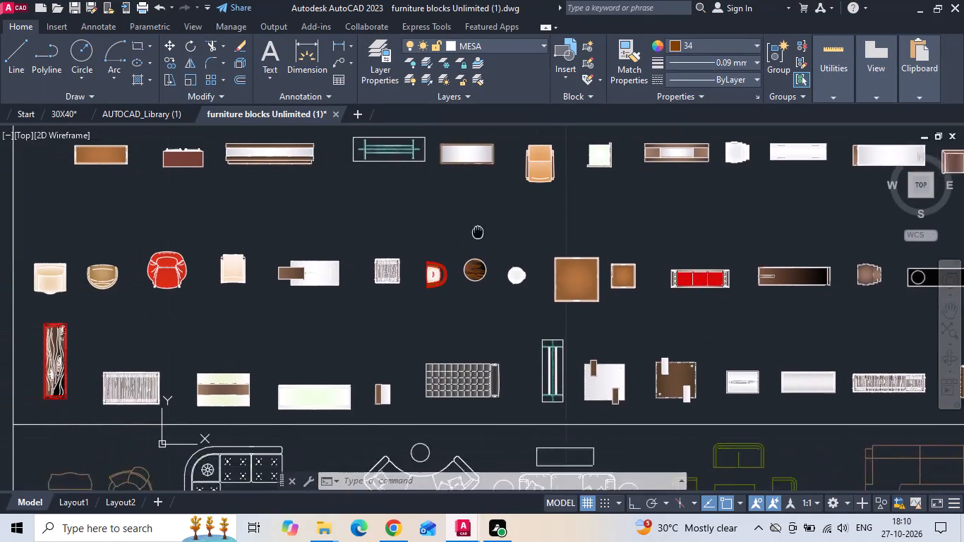
middle_drag(495, 229, 517, 223)
scroll(120, 359, up, 2)
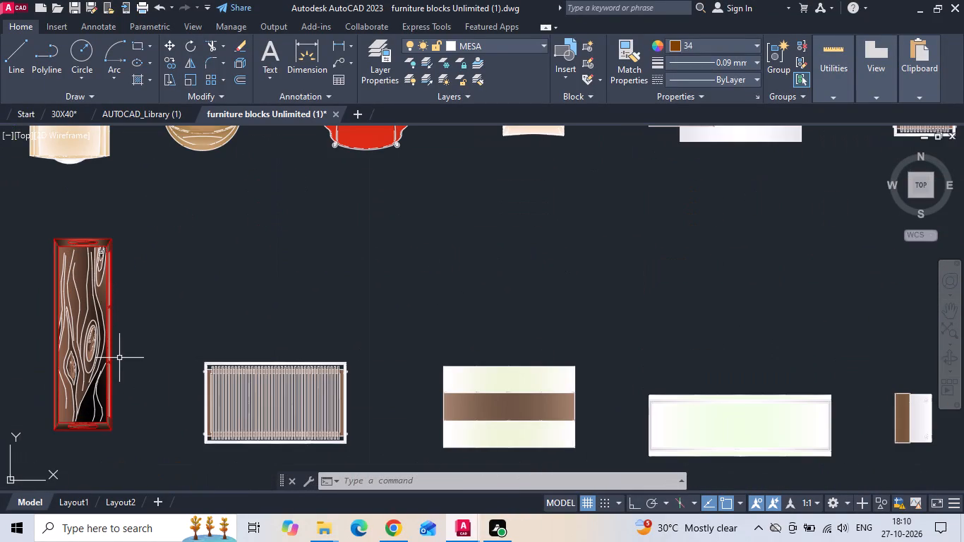
scroll(119, 358, down, 1)
middle_drag(638, 322, 131, 301)
middle_drag(735, 317, 134, 302)
scroll(224, 348, up, 3)
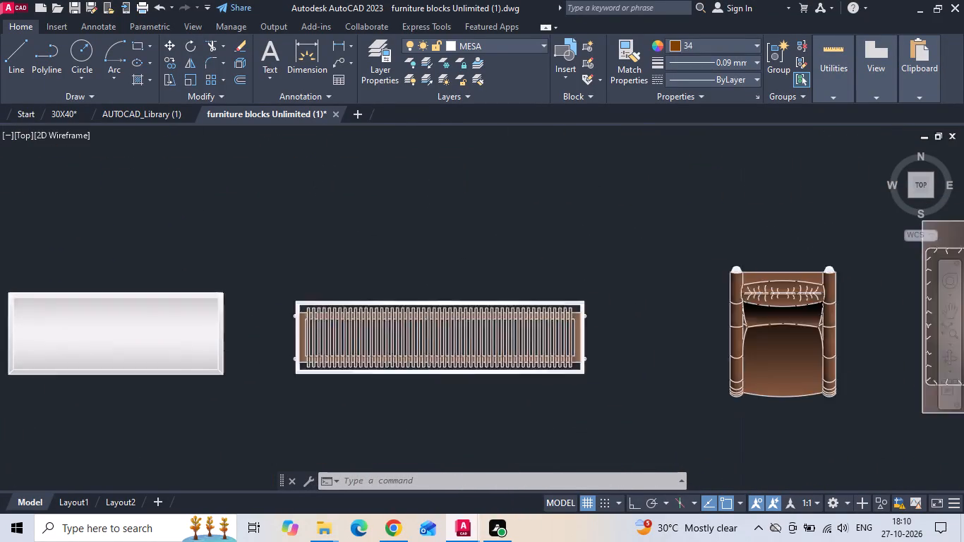
scroll(490, 342, up, 1)
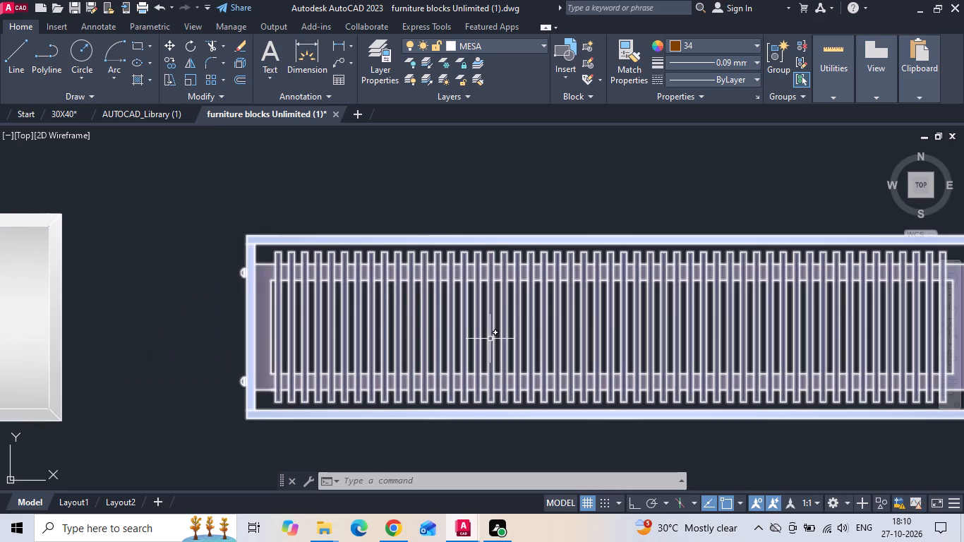
scroll(208, 215, down, 2)
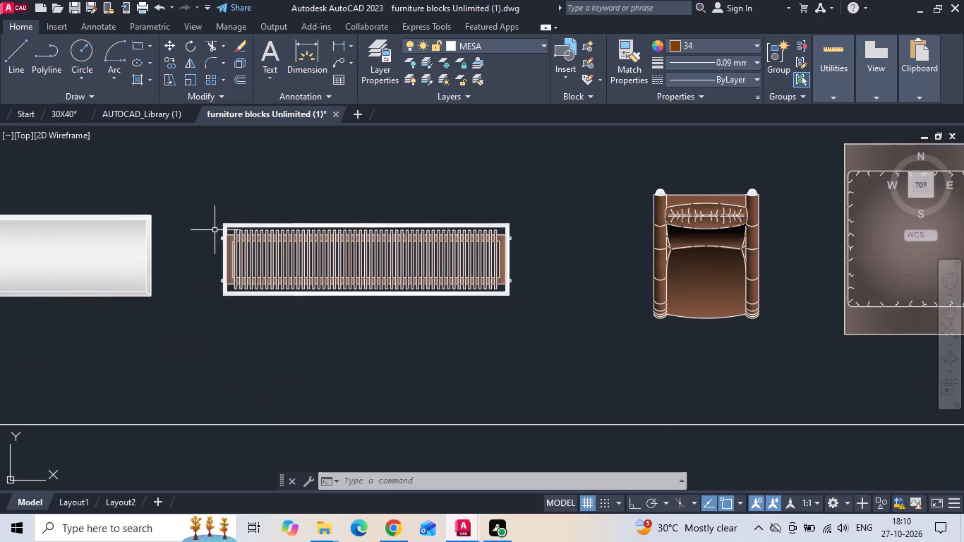
scroll(270, 294, down, 3)
scroll(624, 294, up, 3)
scroll(596, 301, down, 2)
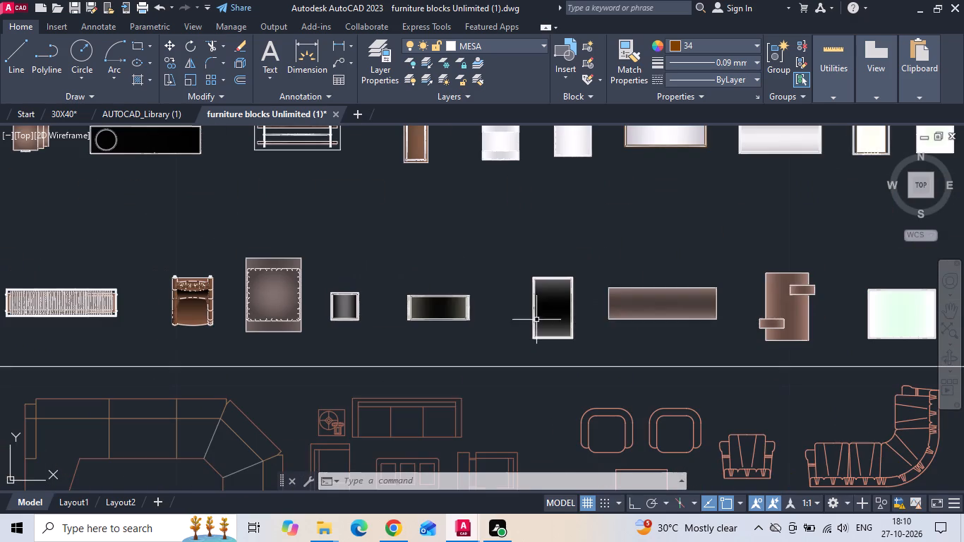
click(87, 312)
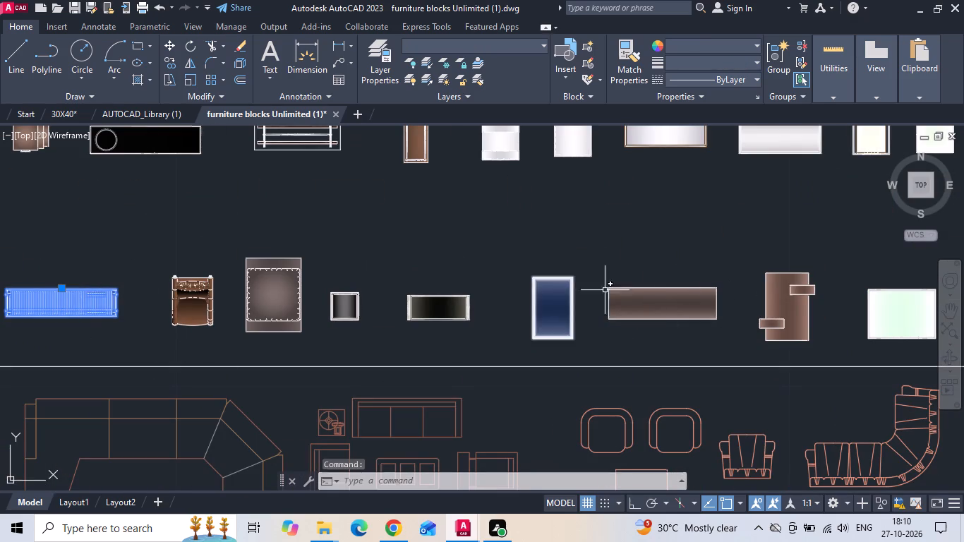
Find the green-framed rectangular table block with the arched base among the coloured tables and add it to the selection.
middle_drag(653, 284, 165, 279)
middle_drag(582, 226, 218, 261)
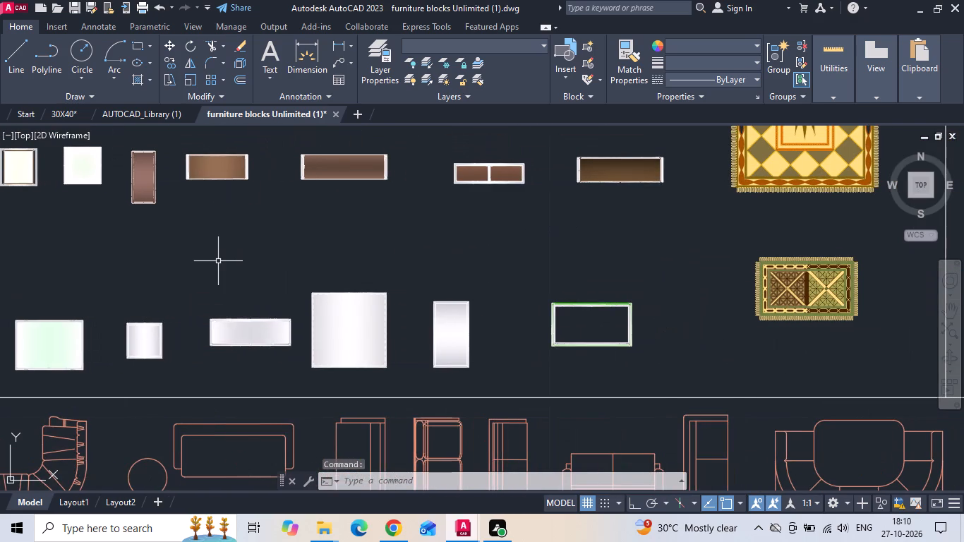
middle_drag(571, 242, 431, 478)
scroll(545, 370, down, 2)
scroll(534, 253, up, 1)
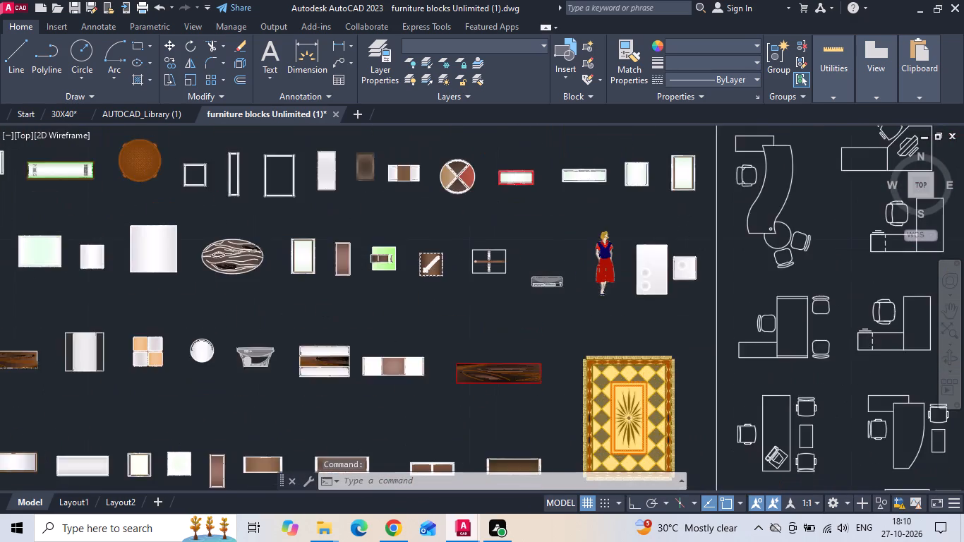
scroll(534, 253, up, 2)
scroll(433, 396, down, 2)
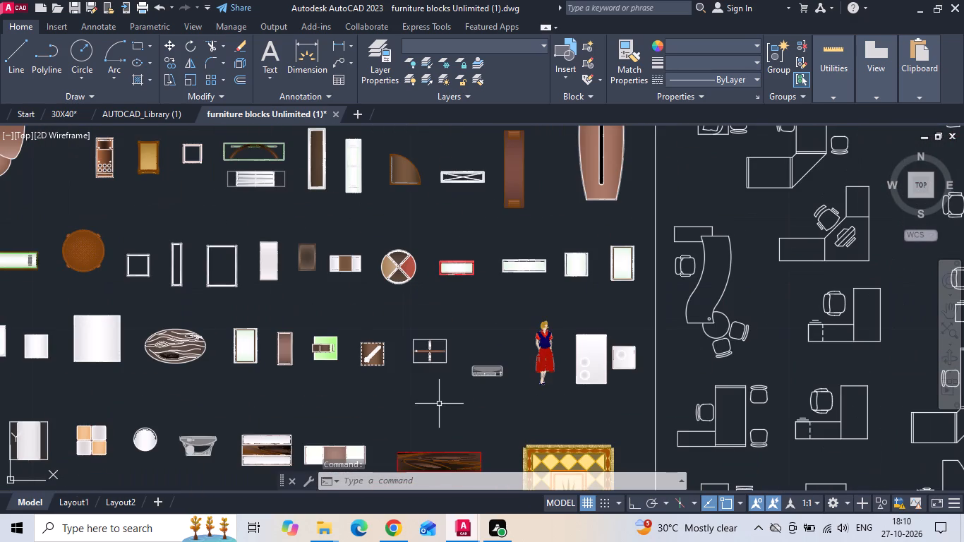
middle_drag(308, 371, 339, 457)
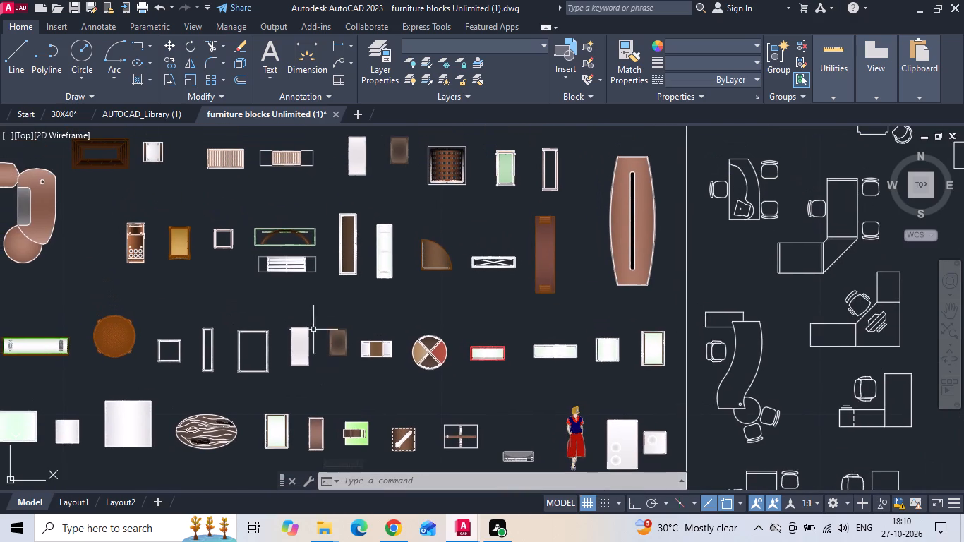
click(315, 222)
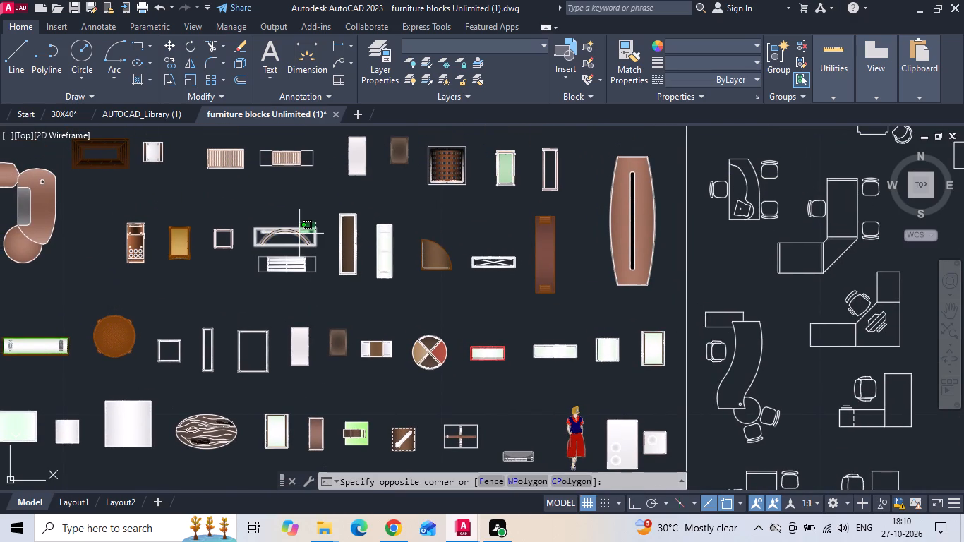
click(299, 234)
scroll(294, 251, up, 3)
scroll(330, 371, down, 2)
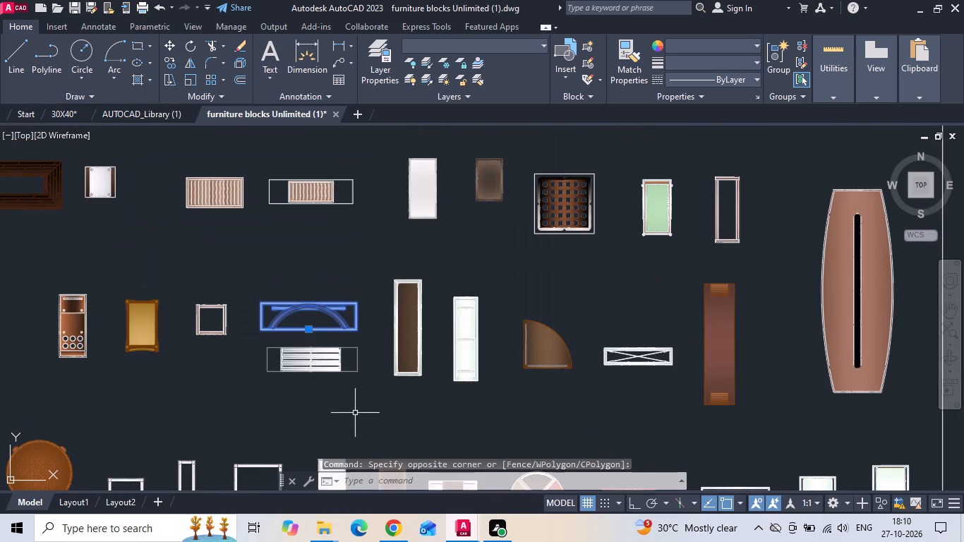
scroll(496, 386, down, 2)
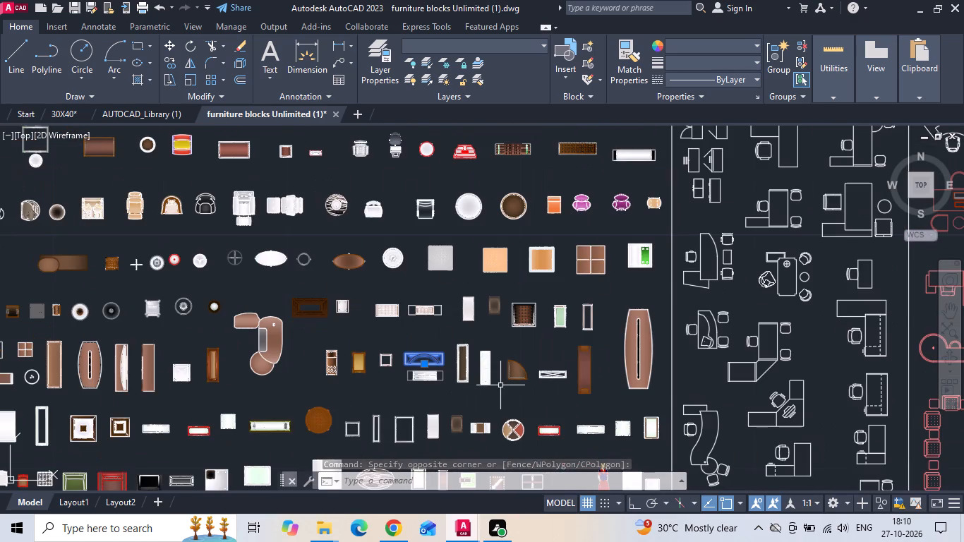
Look through the coloured table, console, television and seating rows of the furniture library for further blocks matching the reference image.
scroll(264, 395, up, 2)
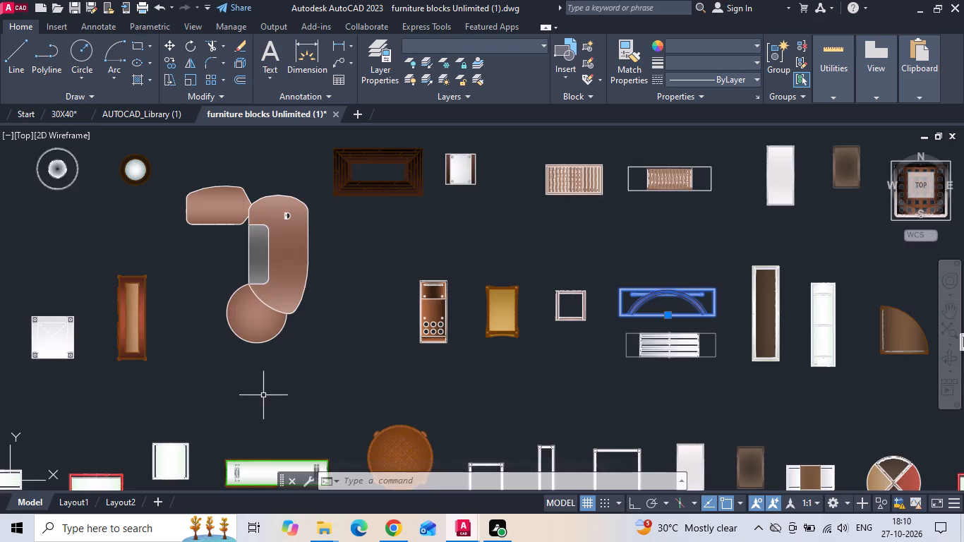
scroll(263, 395, down, 1)
scroll(94, 378, up, 2)
scroll(302, 380, down, 2)
middle_drag(366, 276, 255, 459)
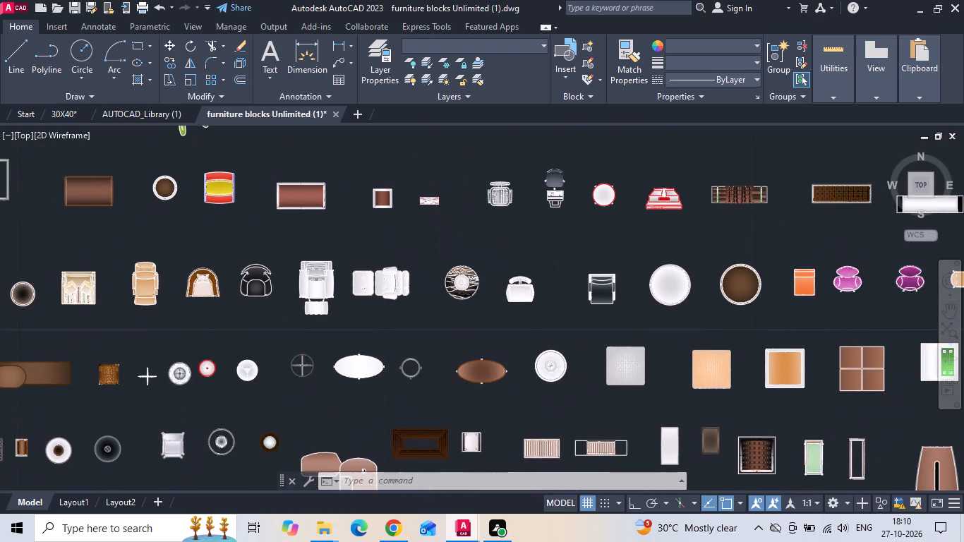
middle_drag(641, 312, 355, 346)
scroll(579, 207, up, 3)
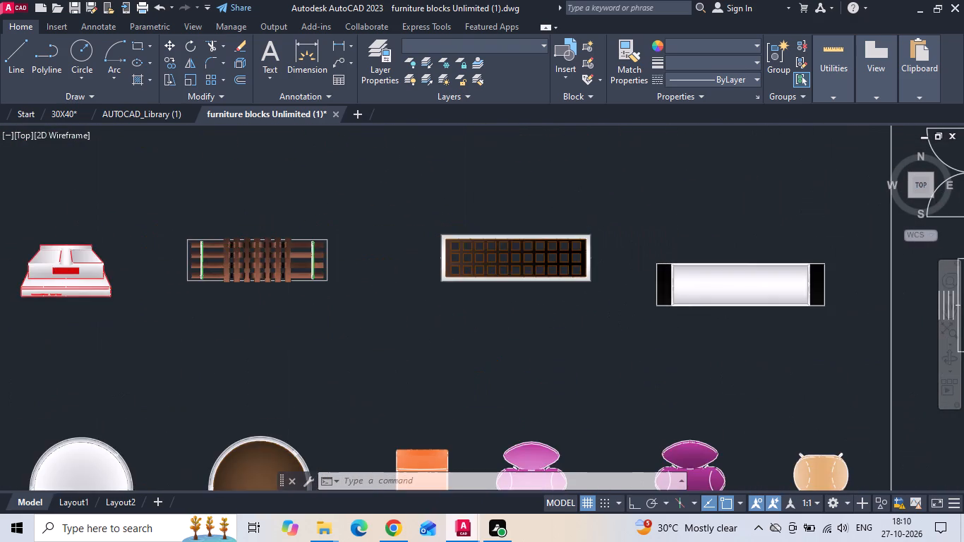
middle_drag(567, 234, 538, 444)
scroll(538, 445, down, 2)
scroll(428, 335, up, 3)
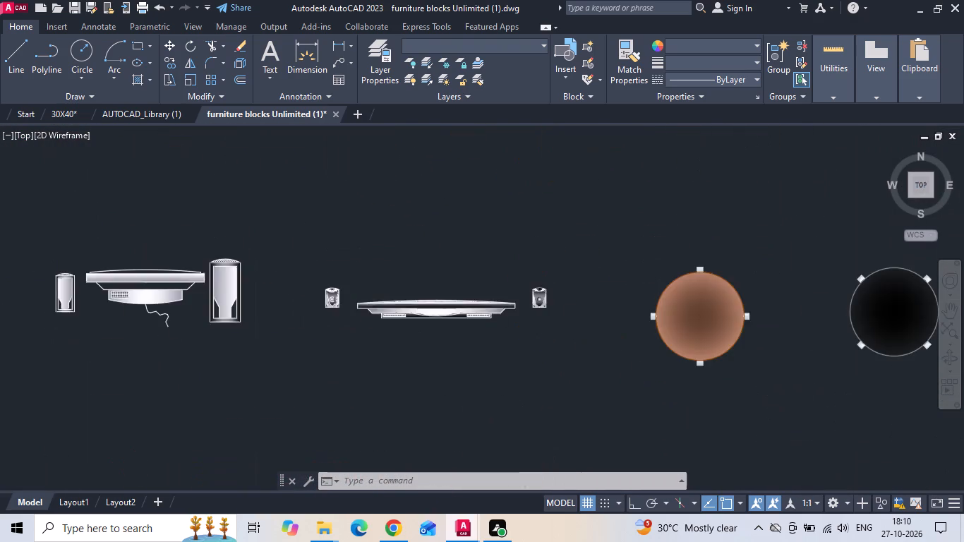
scroll(433, 361, down, 4)
scroll(517, 217, up, 1)
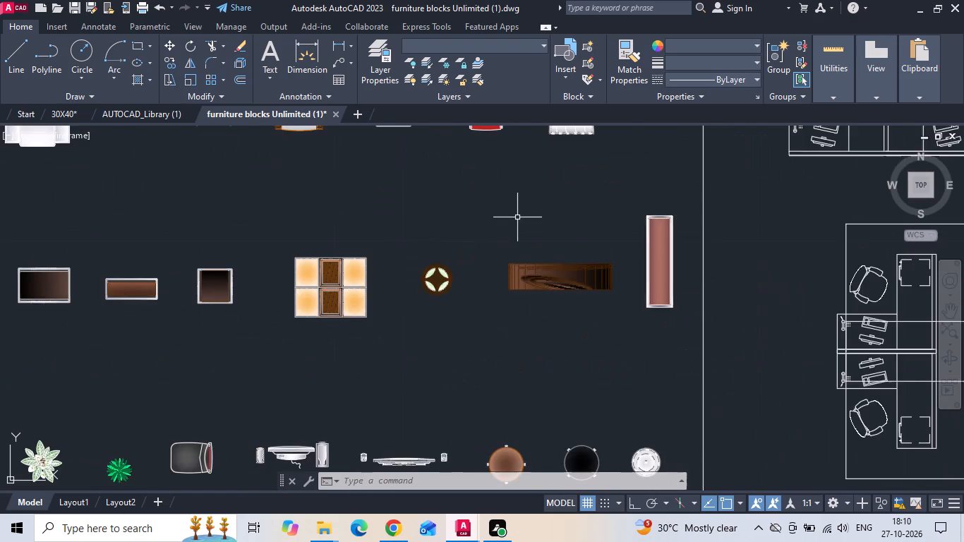
middle_drag(520, 243, 520, 345)
scroll(520, 377, down, 2)
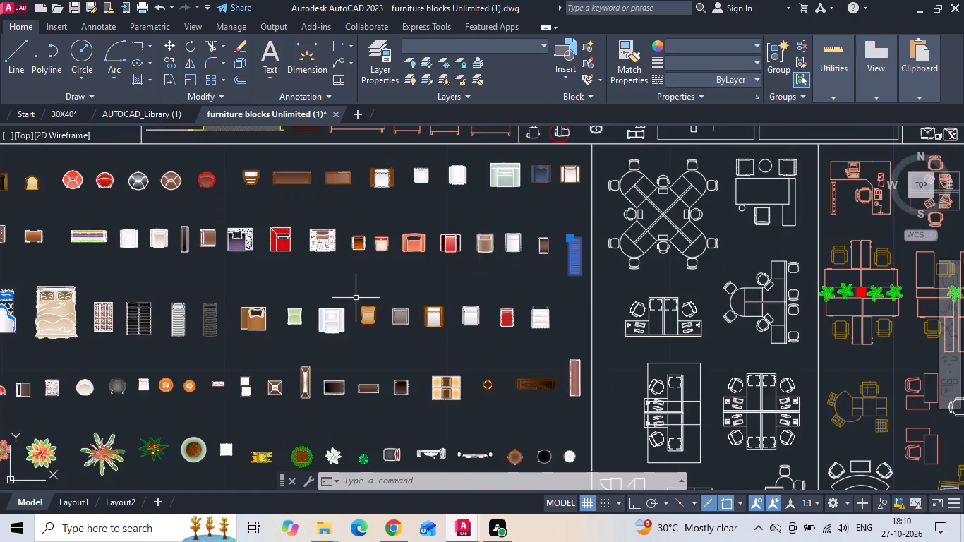
Copy the three selected table blocks from the furniture library into the 30X40 drawing, in the empty area beyond the last unfurnished plan.
key(ctrl+c)
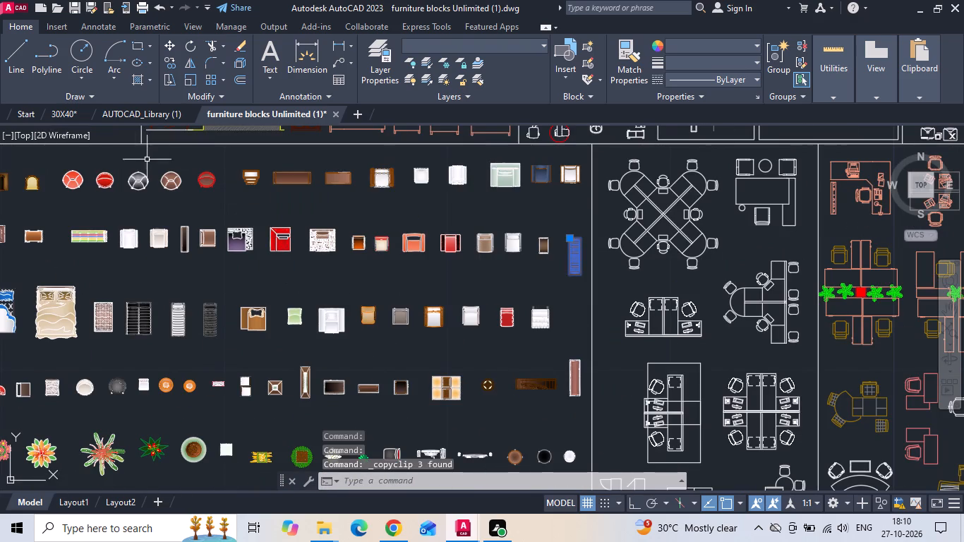
click(68, 112)
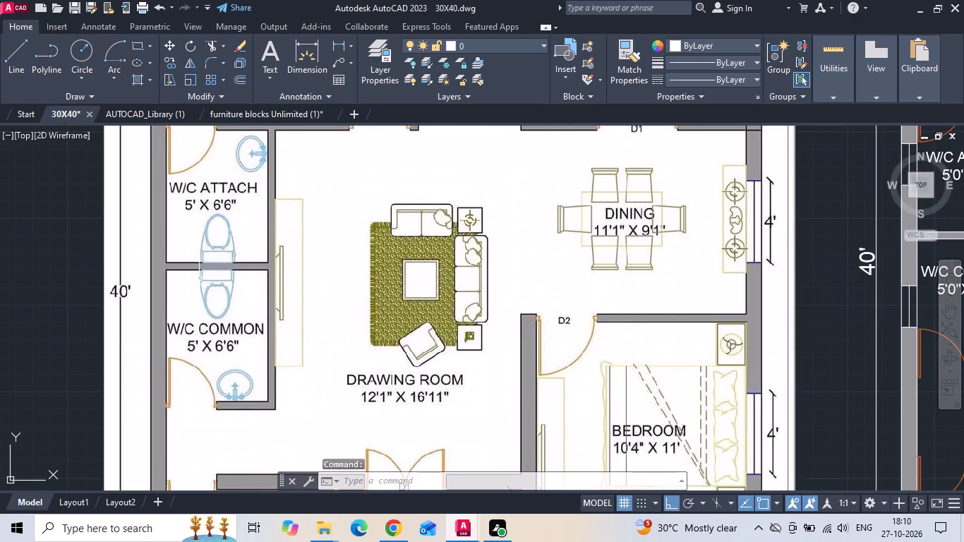
key(ctrl+v)
scroll(196, 279, down, 4)
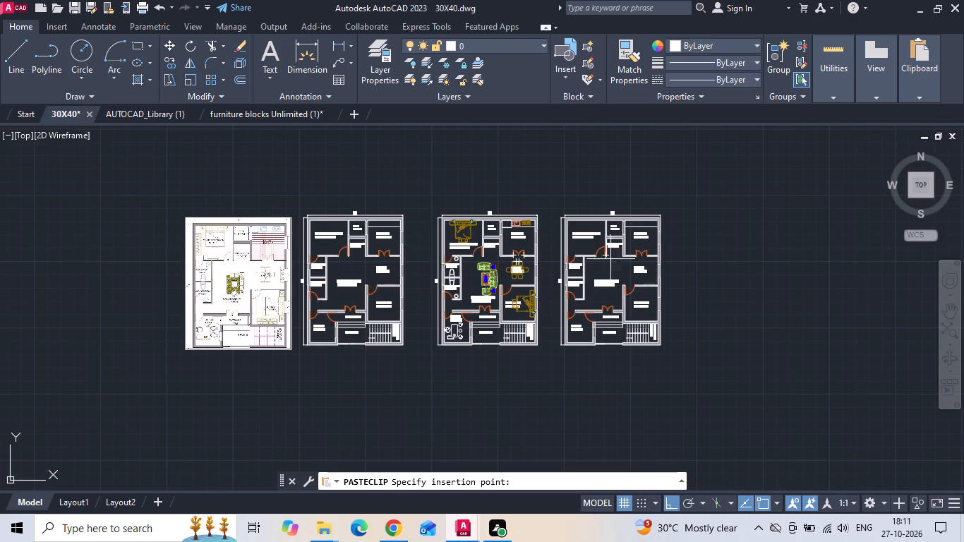
middle_drag(639, 265, 320, 260)
click(479, 247)
Scale the three pasted blocks by a factor of 39.3701.
drag(474, 288, 469, 268)
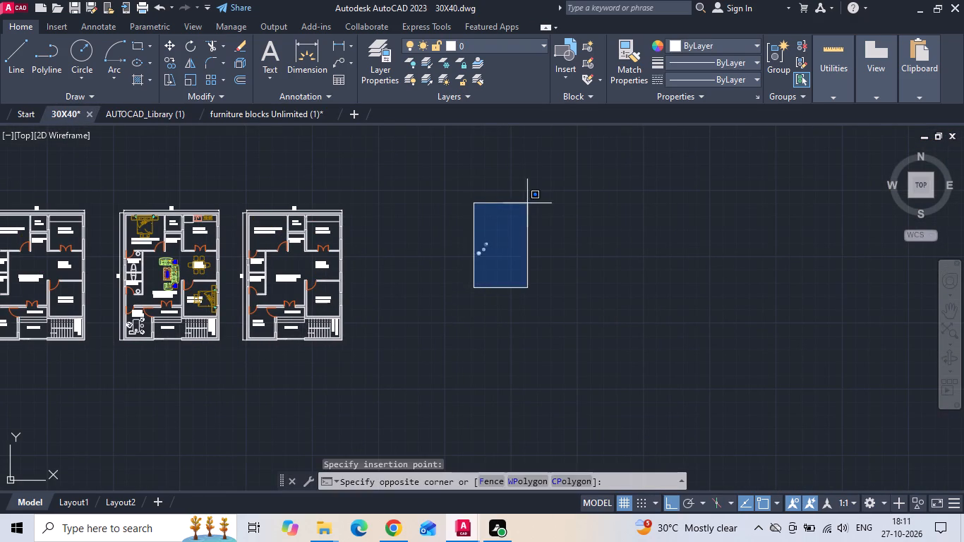
click(529, 202)
right_click(529, 201)
click(551, 310)
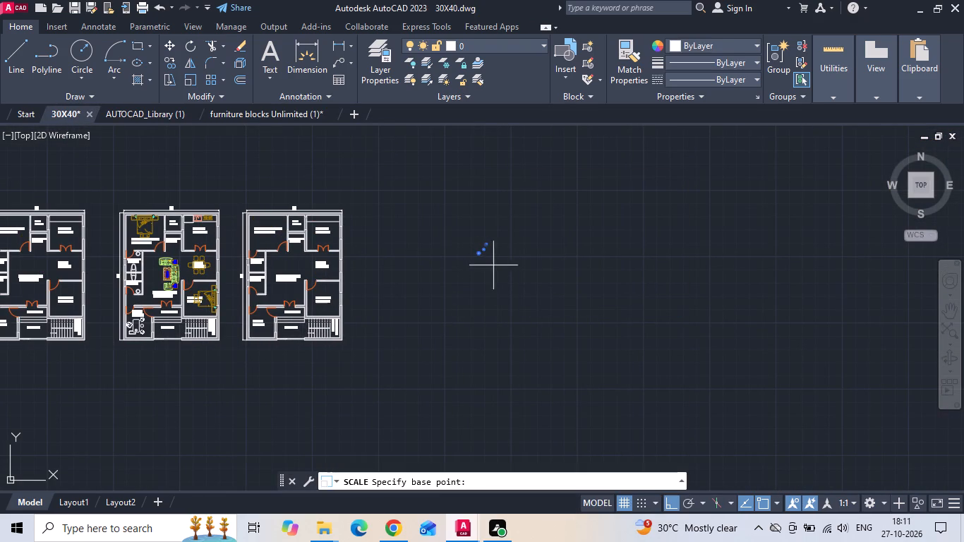
click(476, 258)
text(39.3701)
key(Return)
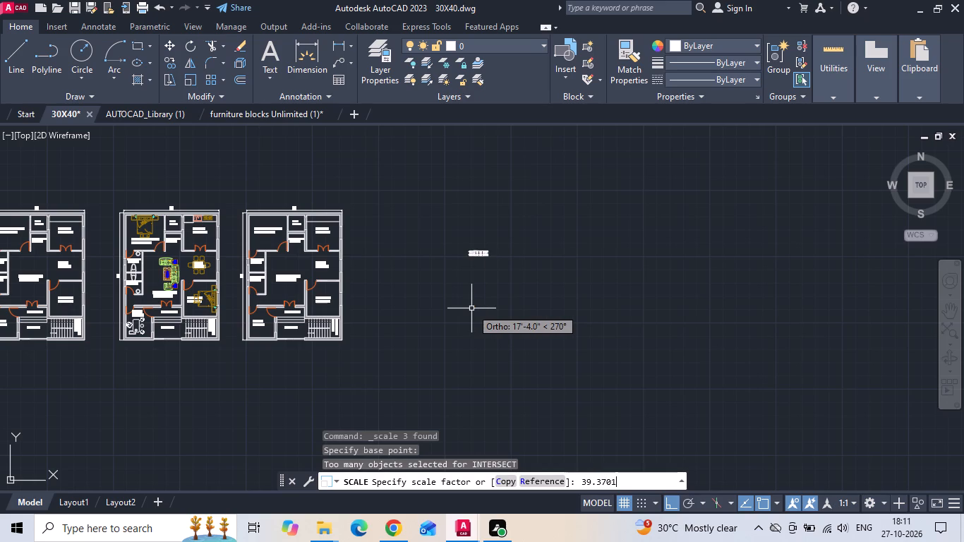
With ortho off, move the green-framed table and brown slatted block together so the table sits just below the white-framed slatted block.
scroll(469, 301, down, 4)
scroll(472, 301, up, 2)
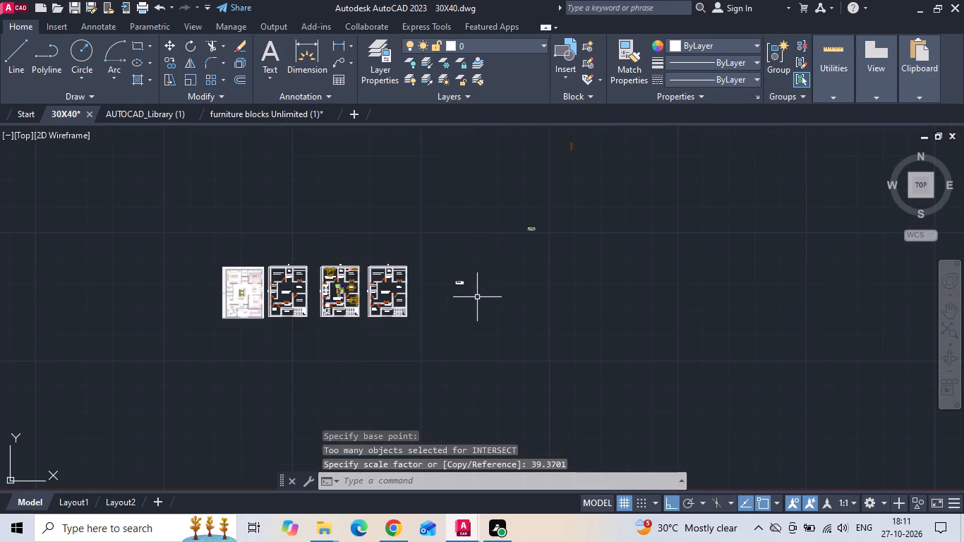
drag(589, 137, 493, 251)
click(500, 263)
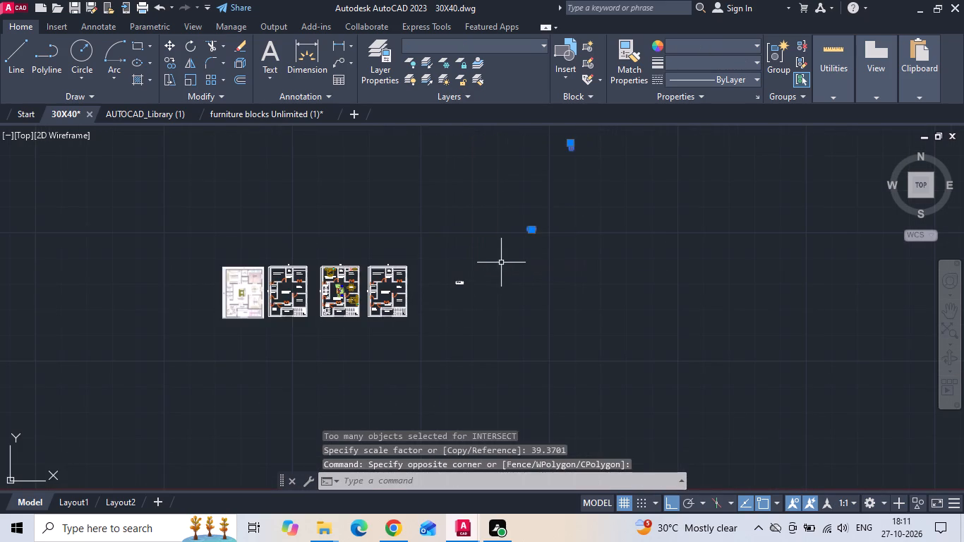
right_click(501, 263)
click(538, 274)
click(574, 229)
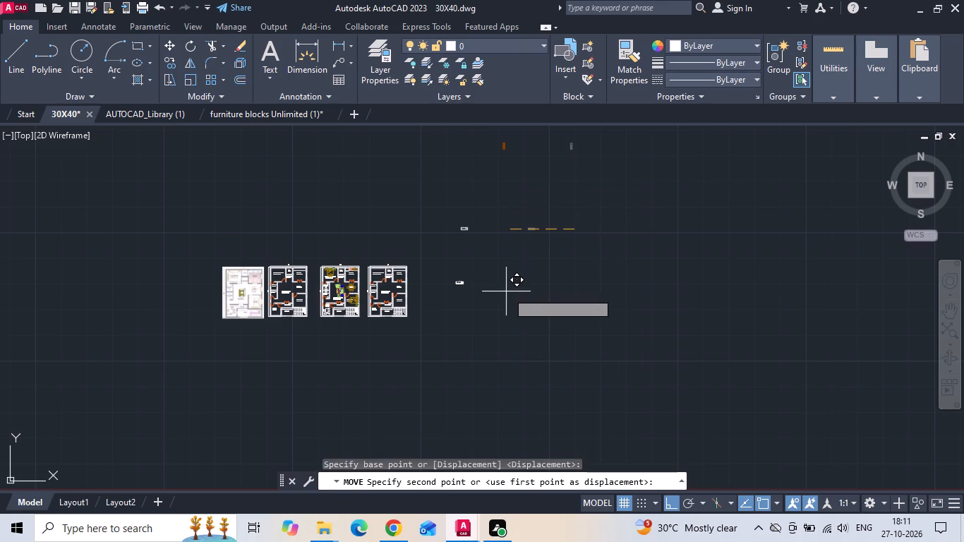
scroll(505, 304, up, 1)
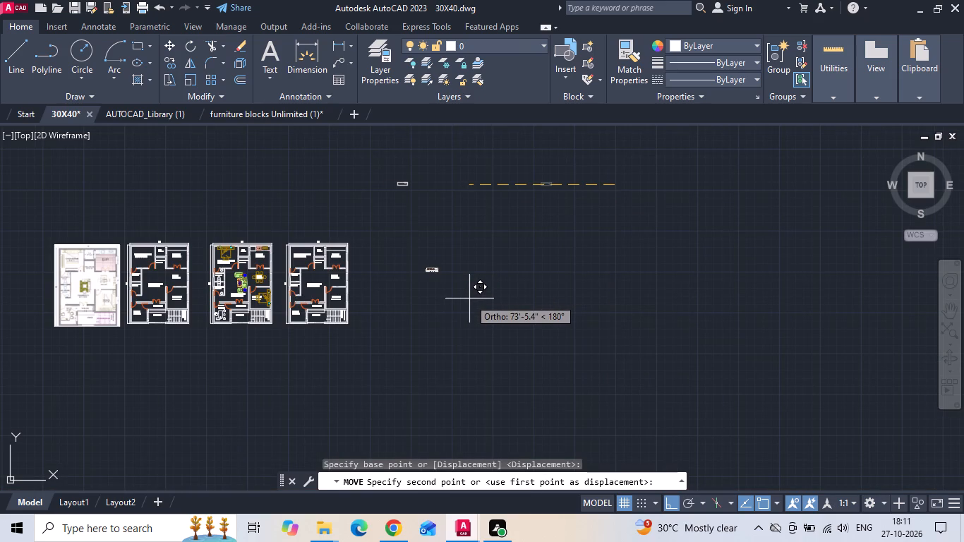
key(F8)
click(503, 279)
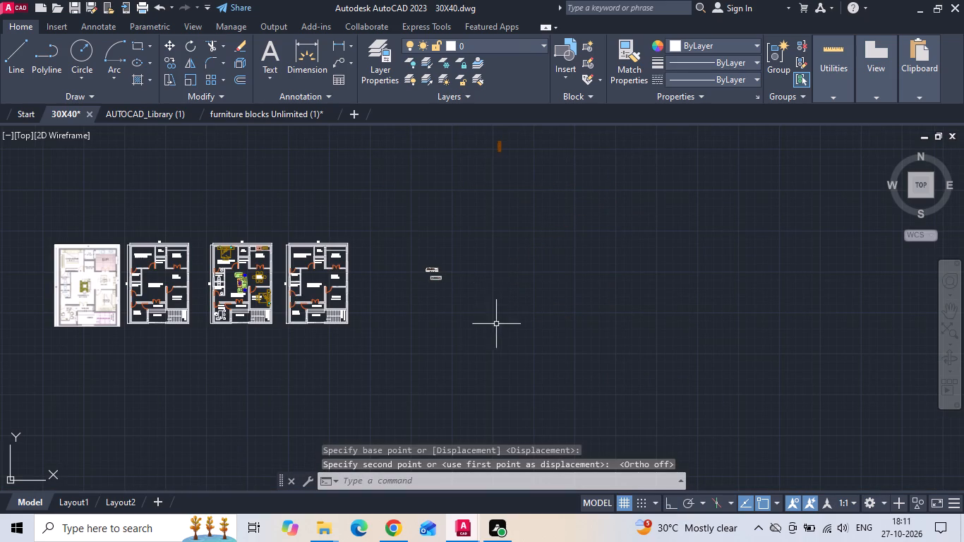
Move the brown slatted block down beside the green-framed arched table block.
drag(500, 243, 500, 234)
click(486, 127)
right_click(482, 210)
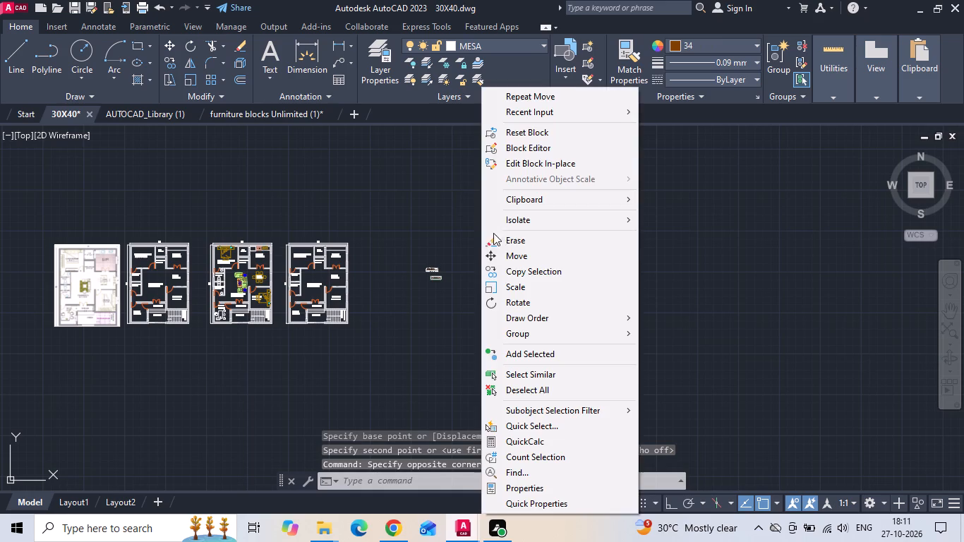
click(515, 254)
drag(503, 148, 497, 171)
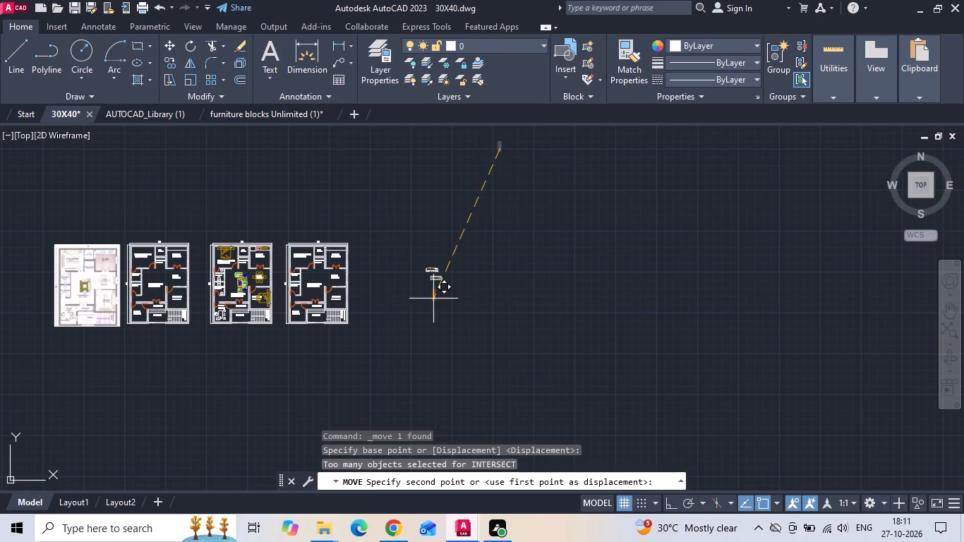
scroll(430, 299, up, 2)
scroll(450, 235, up, 5)
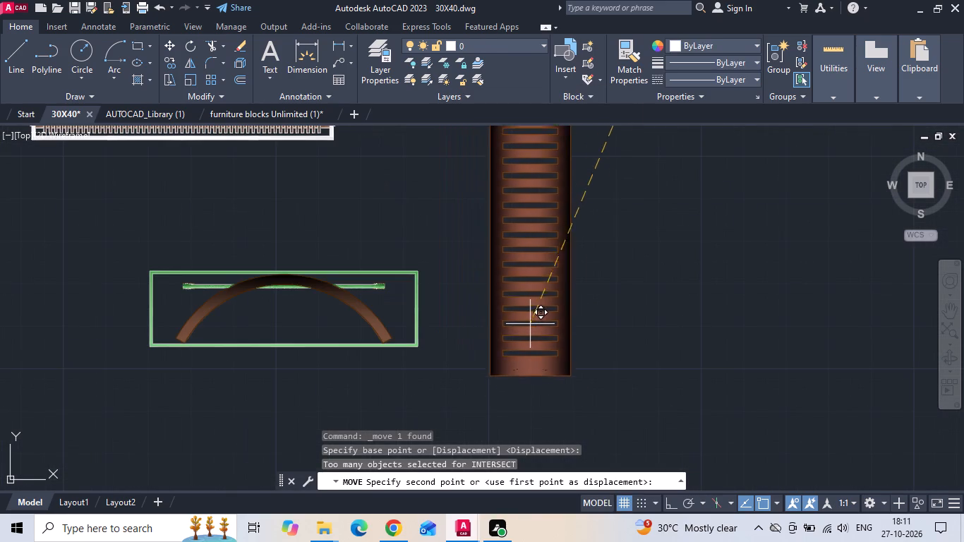
click(543, 335)
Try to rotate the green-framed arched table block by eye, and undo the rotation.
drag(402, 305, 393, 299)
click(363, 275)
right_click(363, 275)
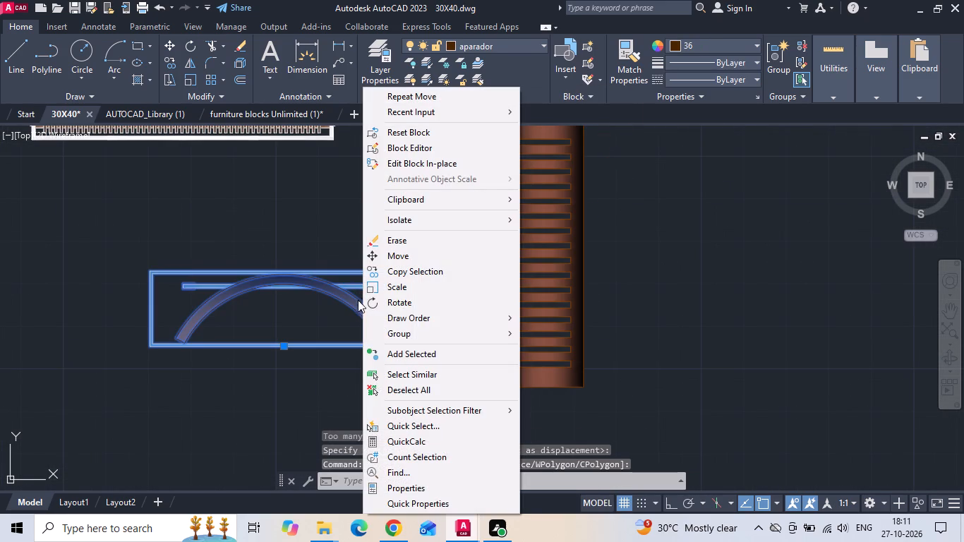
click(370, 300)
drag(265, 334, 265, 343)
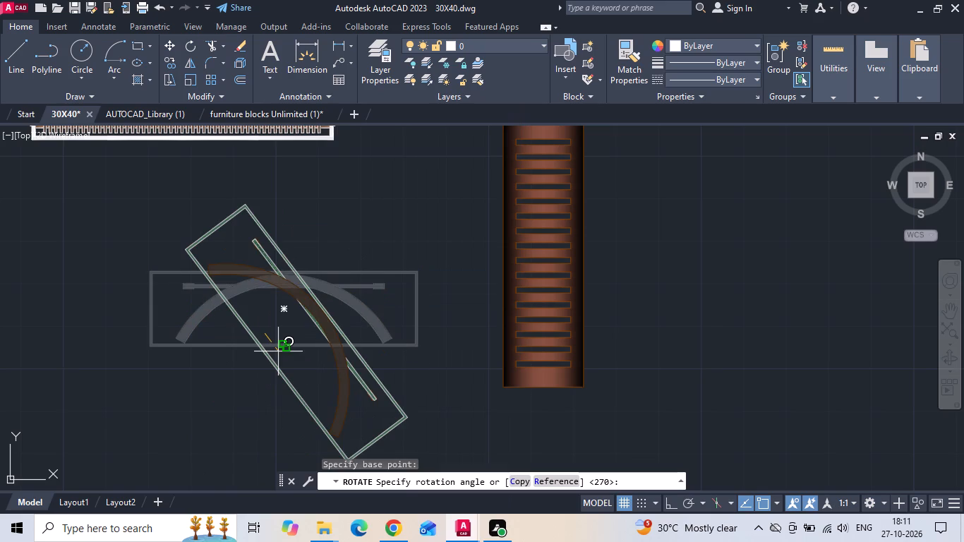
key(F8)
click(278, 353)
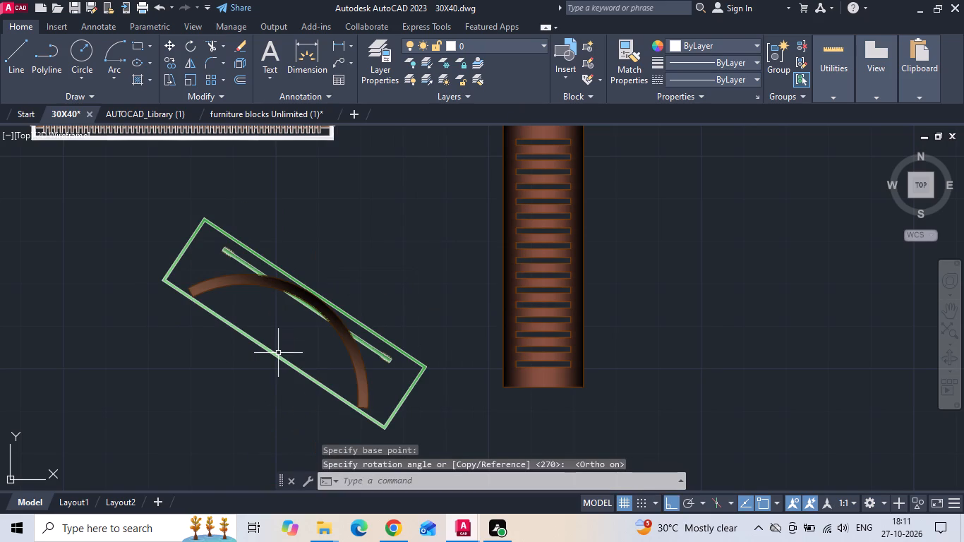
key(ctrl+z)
Rotate the green-framed arched table block 90° counterclockwise with ortho on, so that it stands vertical.
drag(286, 311, 274, 291)
click(255, 258)
right_click(255, 258)
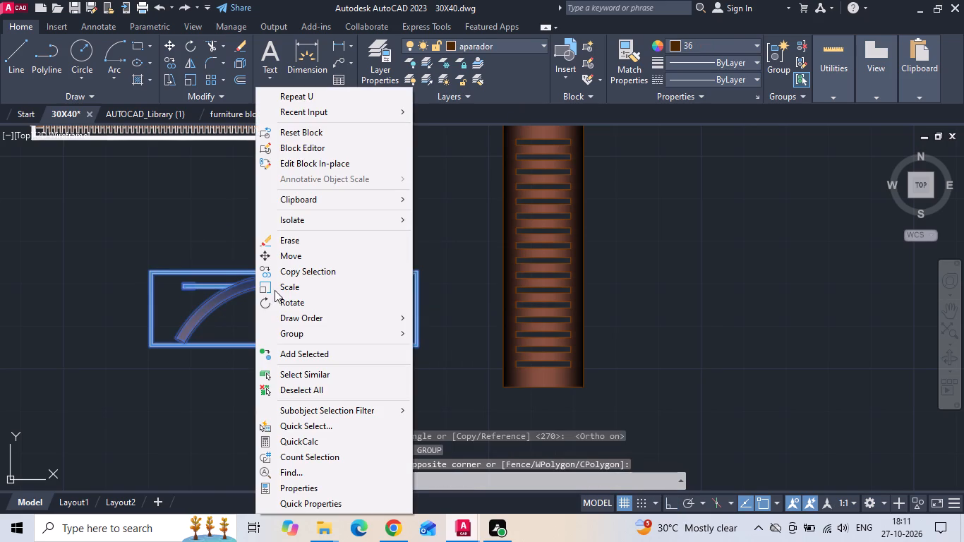
click(279, 303)
key(F8)
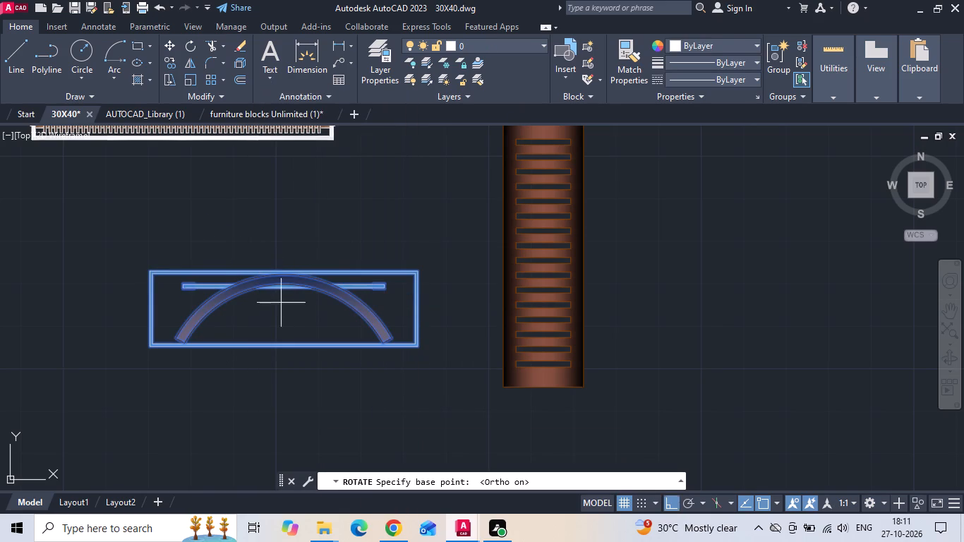
drag(295, 324, 295, 330)
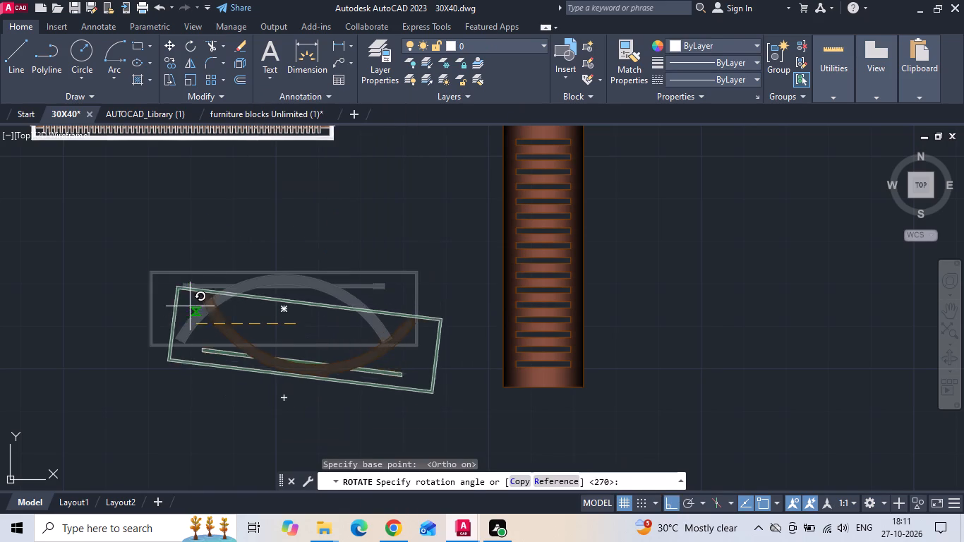
click(411, 204)
Move the upright green-framed table block into the furnished plan's drawing room, against the W/C wall facing the sofas, as the TV unit.
drag(381, 267, 370, 283)
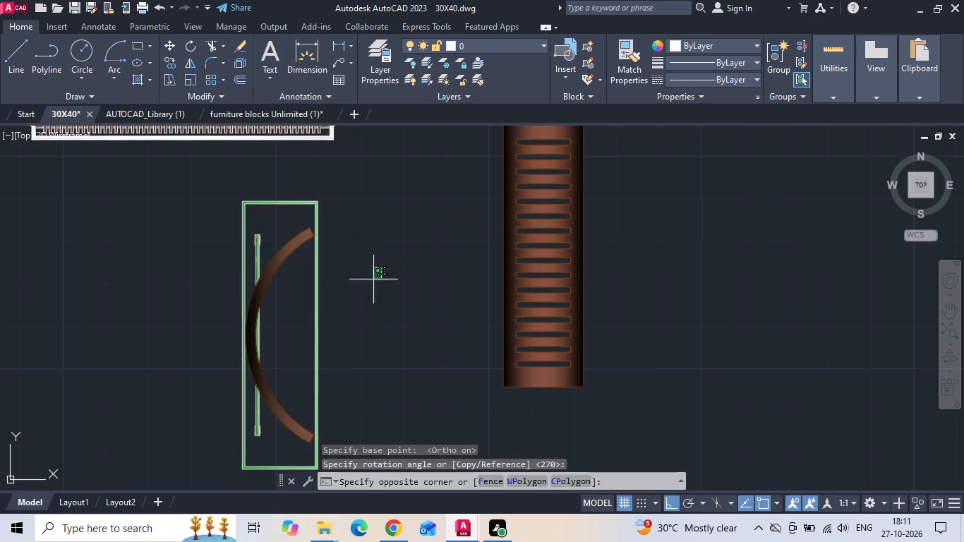
drag(370, 283, 294, 329)
click(291, 330)
right_click(289, 330)
click(349, 255)
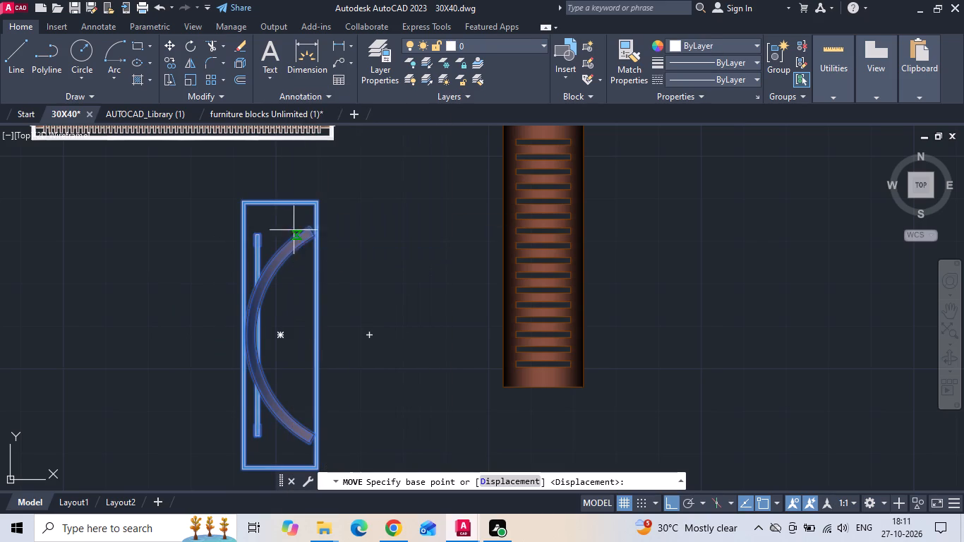
click(241, 335)
scroll(538, 287, down, 2)
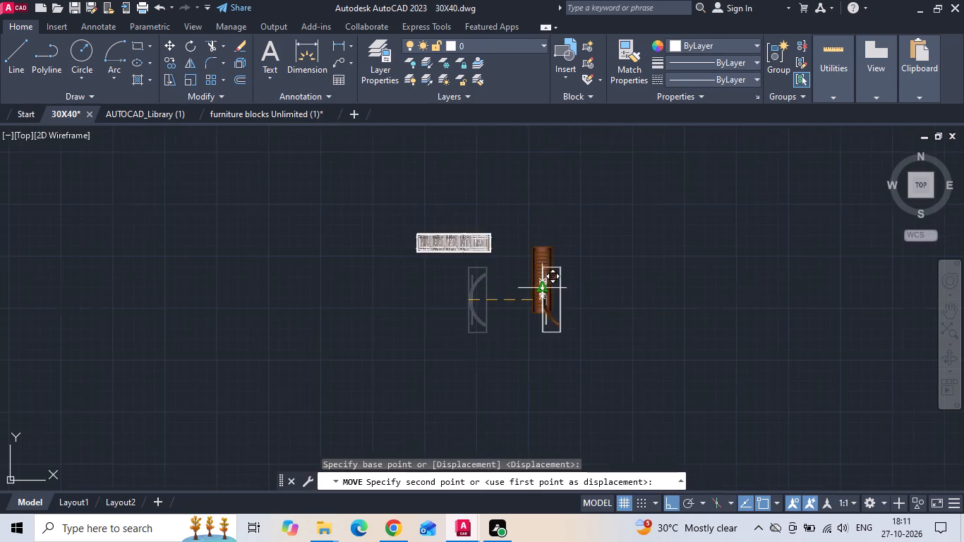
scroll(546, 289, down, 3)
middle_drag(167, 340, 383, 322)
scroll(250, 316, up, 2)
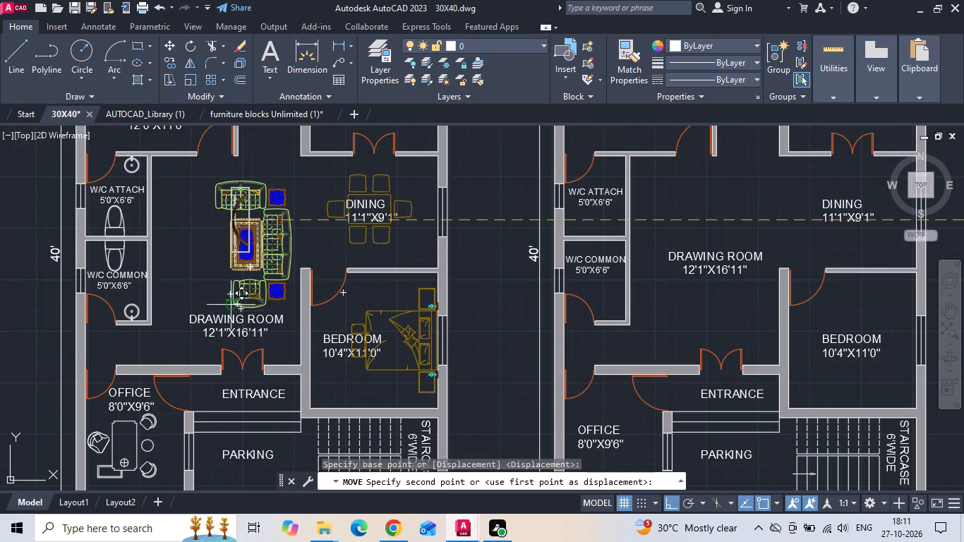
click(154, 246)
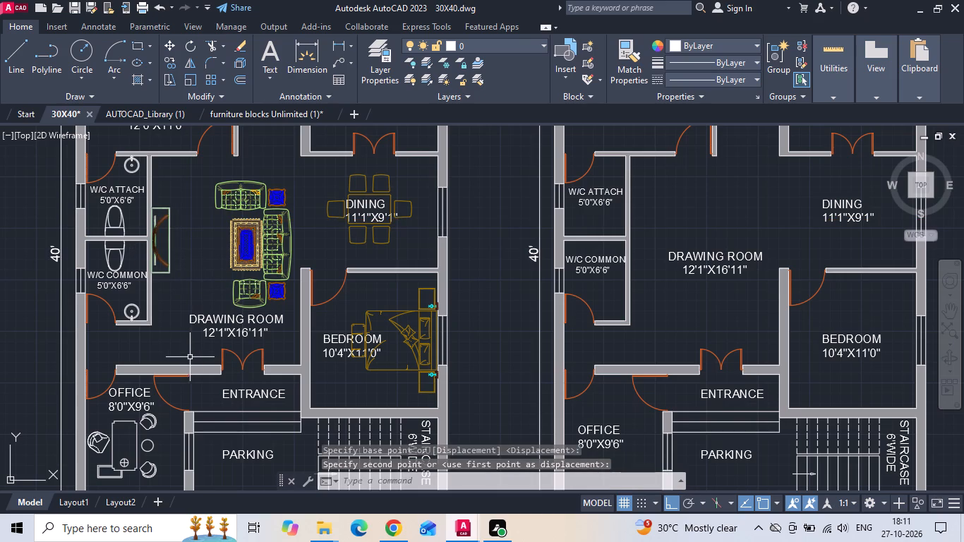
Examine the remaining slatted blocks and the TV-unit positions in the reference plan's drawing room and master bedroom.
scroll(257, 272, down, 2)
scroll(814, 221, up, 5)
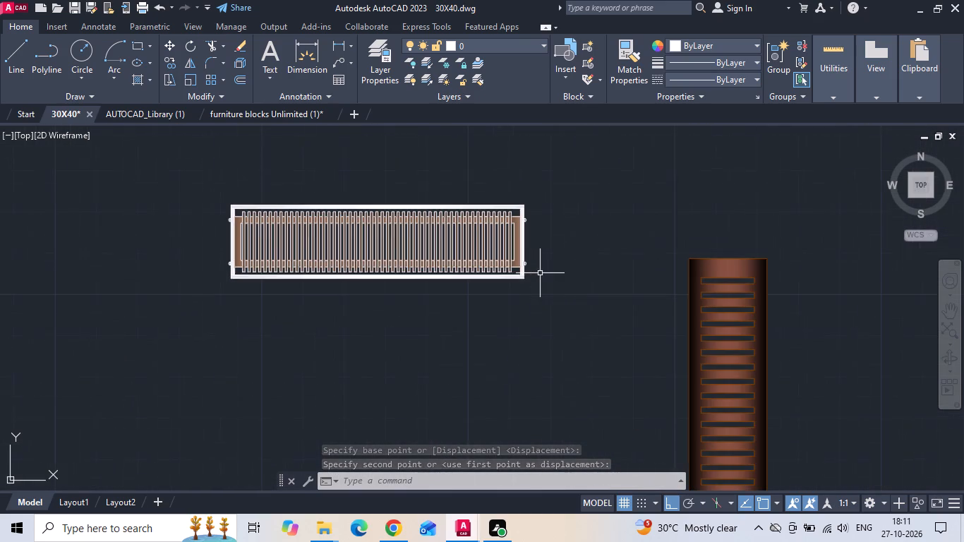
scroll(511, 219, up, 2)
scroll(643, 222, down, 2)
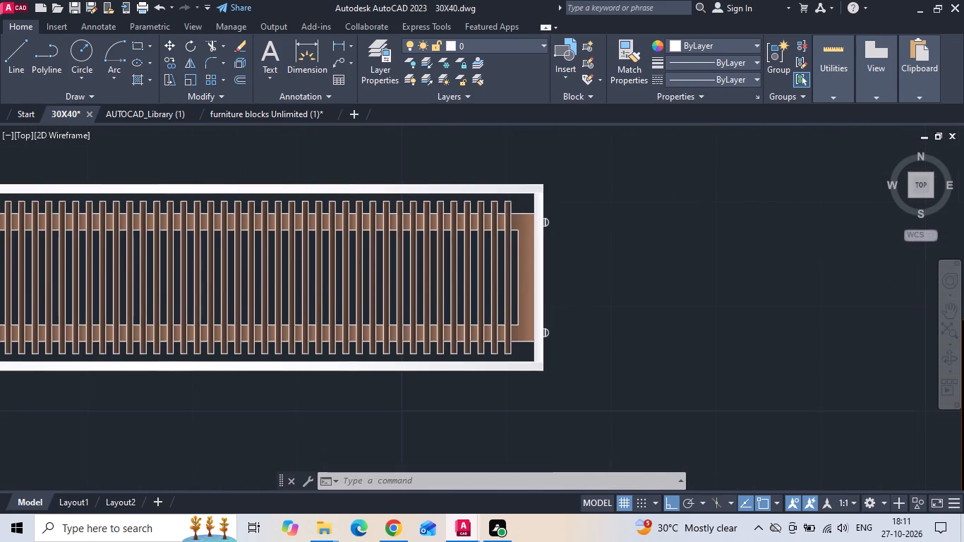
scroll(645, 229, down, 4)
scroll(192, 289, down, 2)
middle_drag(50, 281, 514, 265)
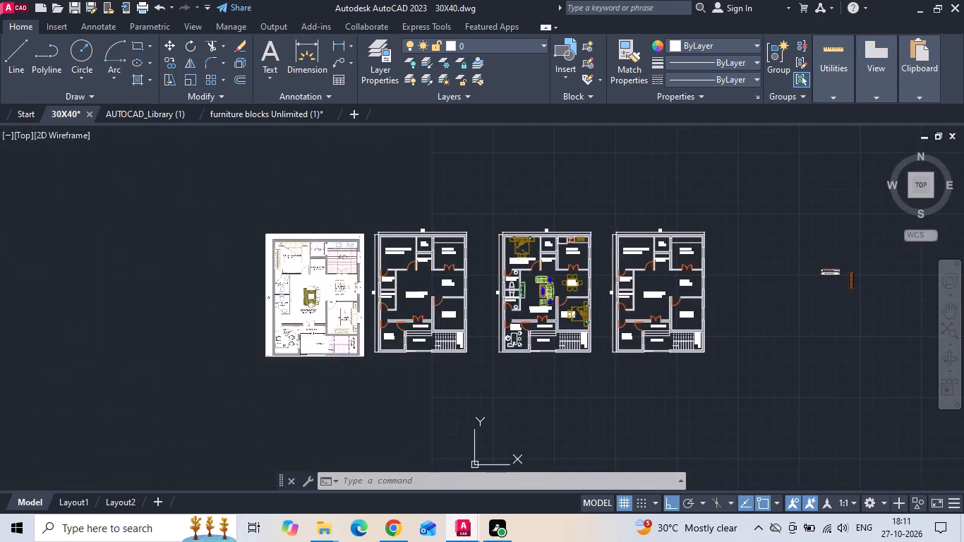
scroll(379, 249, up, 3)
middle_drag(1, 353, 145, 270)
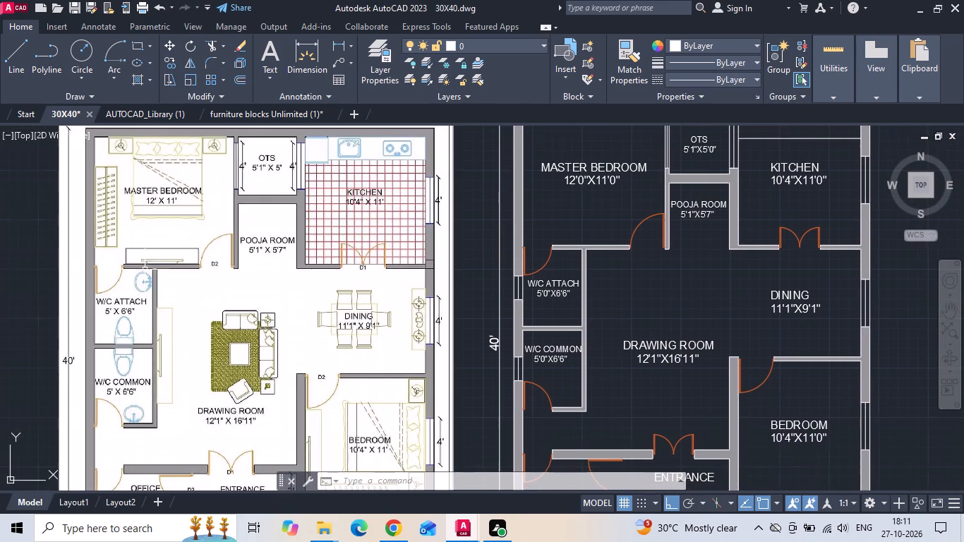
Save the drawing.
scroll(88, 192, up, 2)
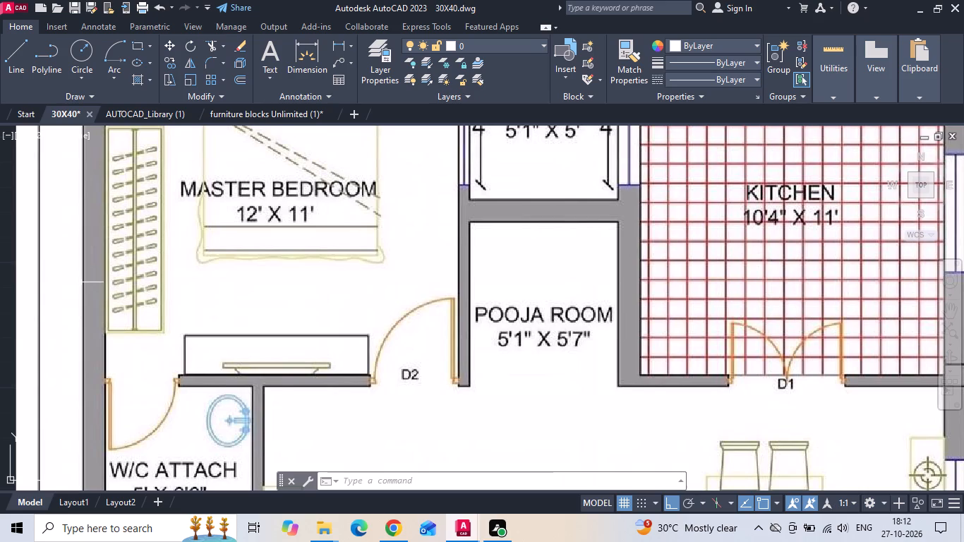
key(ctrl+s)
key(ctrl+s)
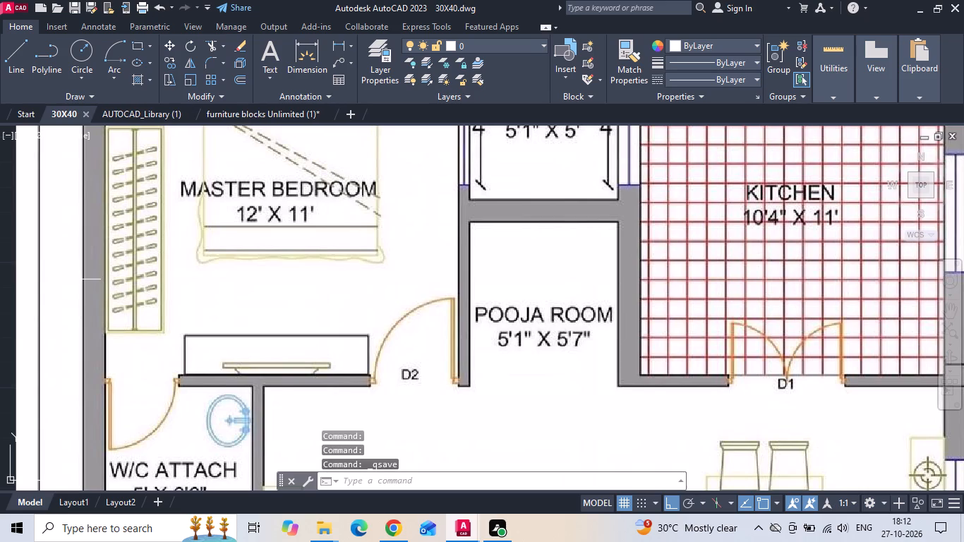
Copy the brown slatted block onto the reference plan, against the outer wall at W/C Attach, below the master bedroom wardrobe.
scroll(172, 262, down, 3)
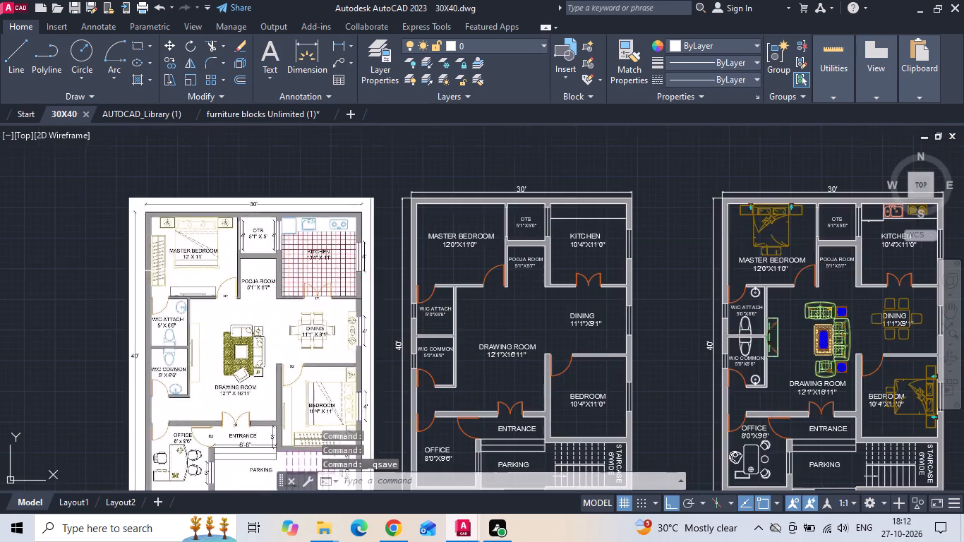
scroll(161, 275, down, 1)
middle_drag(692, 346, 268, 212)
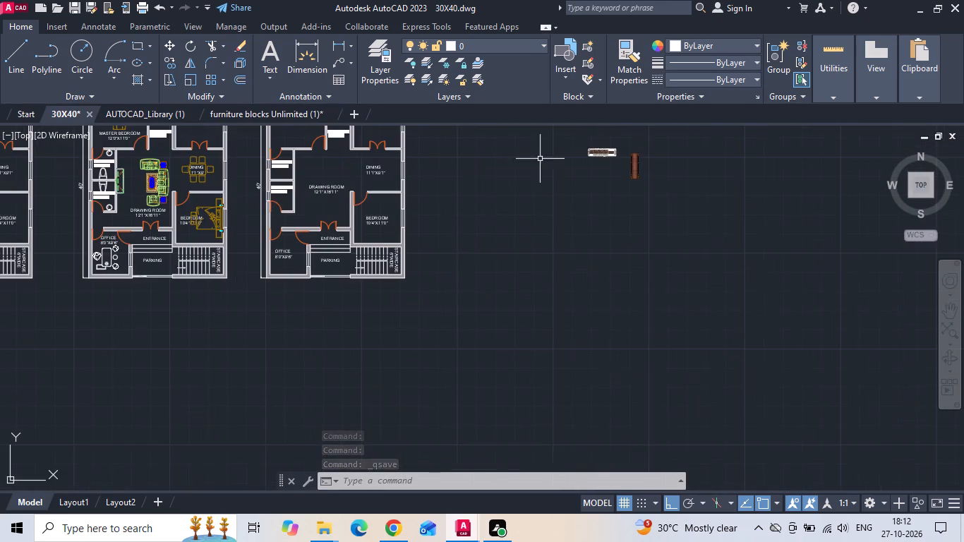
scroll(617, 124, up, 3)
scroll(650, 175, up, 3)
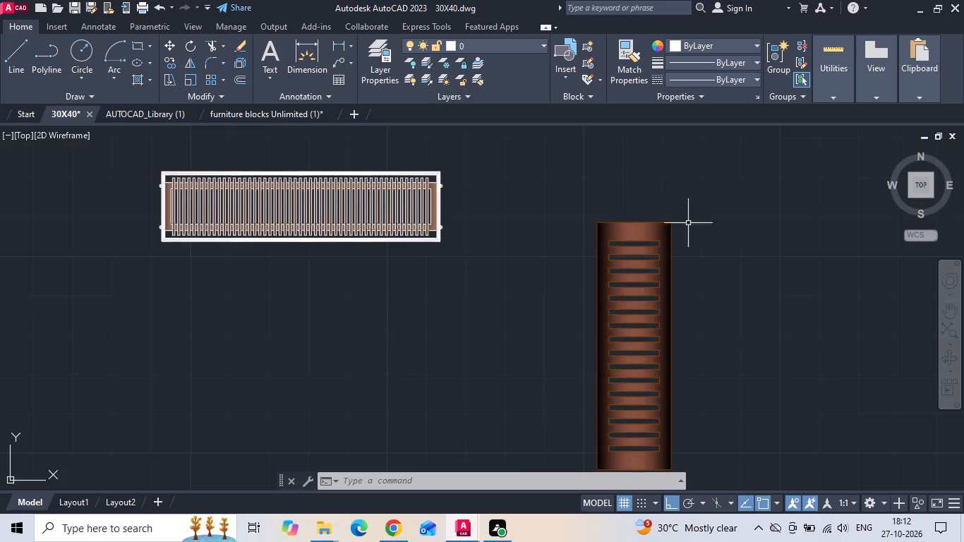
scroll(689, 224, up, 2)
scroll(689, 229, down, 3)
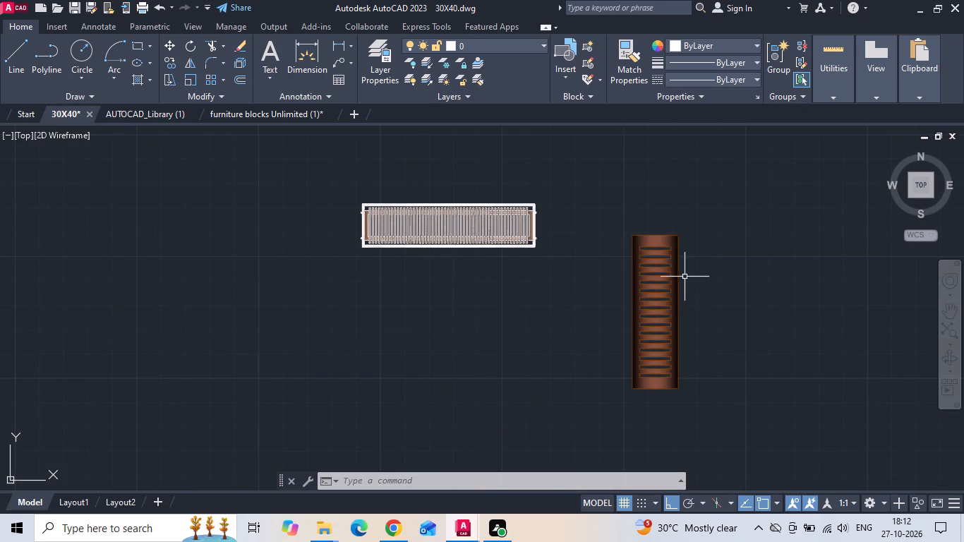
click(668, 291)
right_click(668, 291)
click(710, 260)
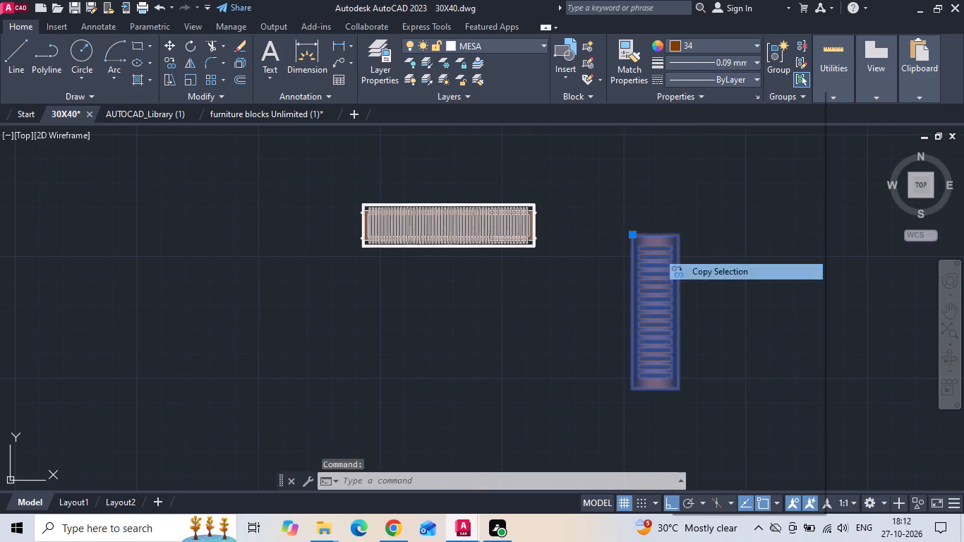
drag(680, 279, 594, 293)
scroll(526, 294, down, 4)
middle_drag(3, 309, 572, 320)
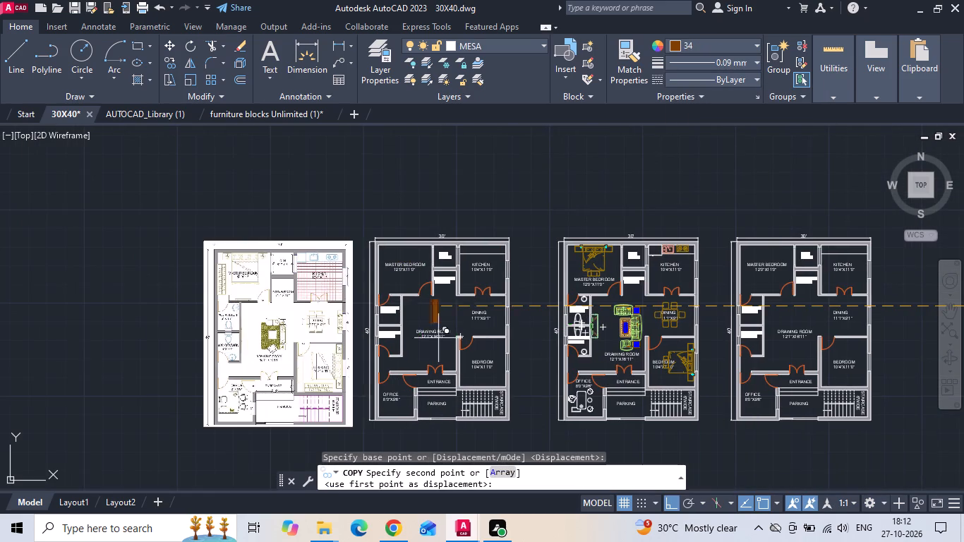
scroll(188, 305, up, 3)
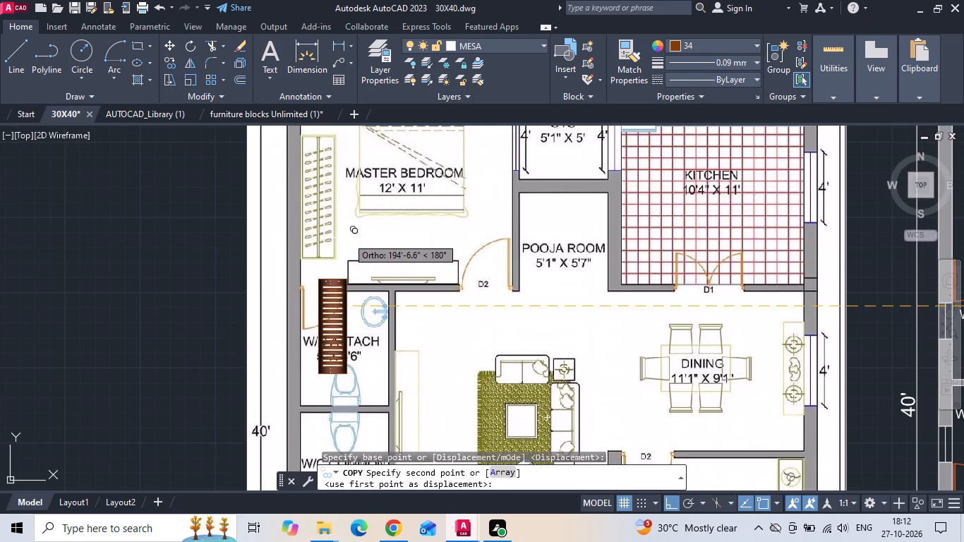
scroll(344, 239, down, 2)
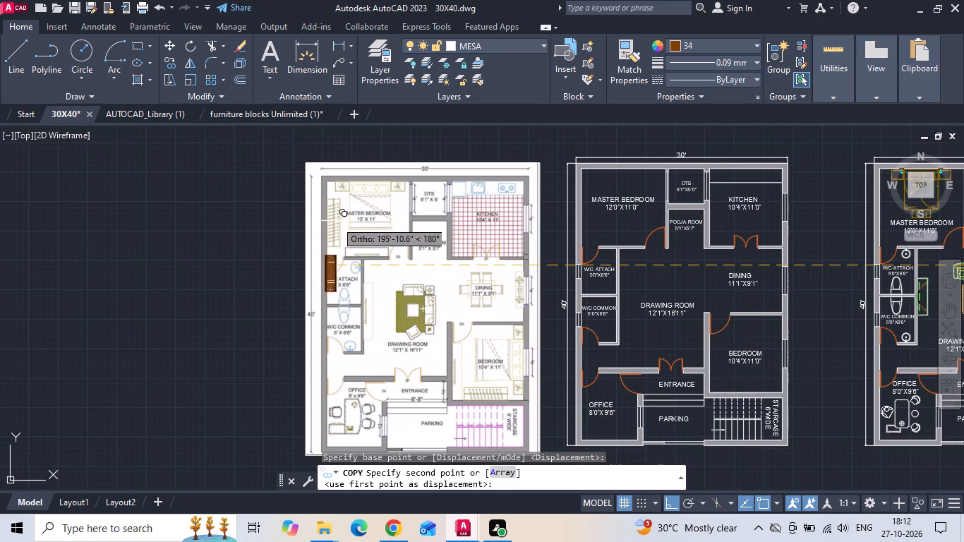
click(336, 221)
scroll(289, 246, down, 1)
middle_drag(596, 248, 239, 251)
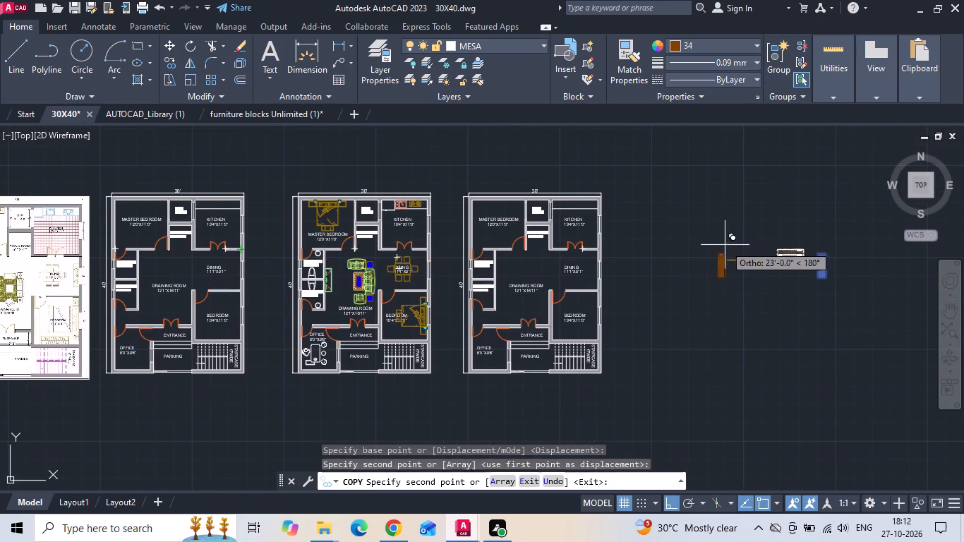
key(Escape)
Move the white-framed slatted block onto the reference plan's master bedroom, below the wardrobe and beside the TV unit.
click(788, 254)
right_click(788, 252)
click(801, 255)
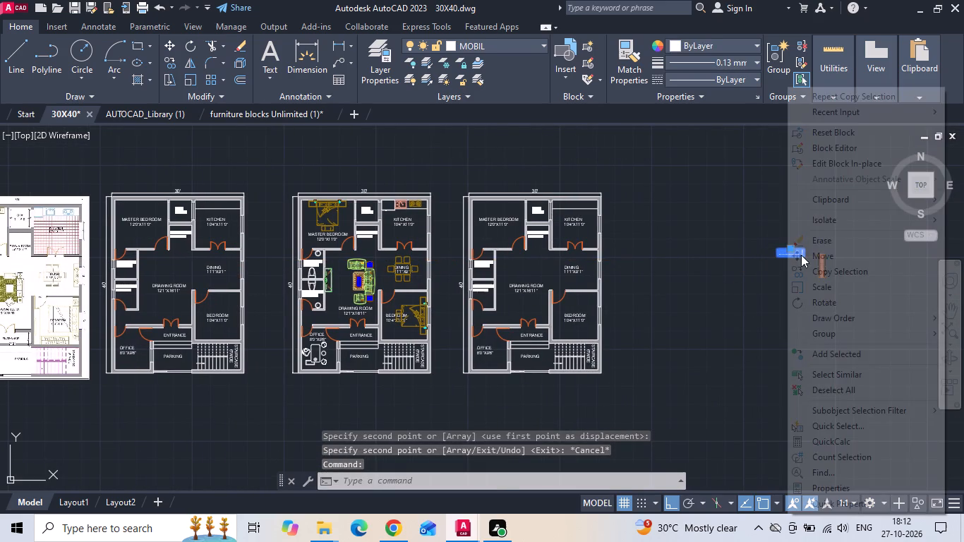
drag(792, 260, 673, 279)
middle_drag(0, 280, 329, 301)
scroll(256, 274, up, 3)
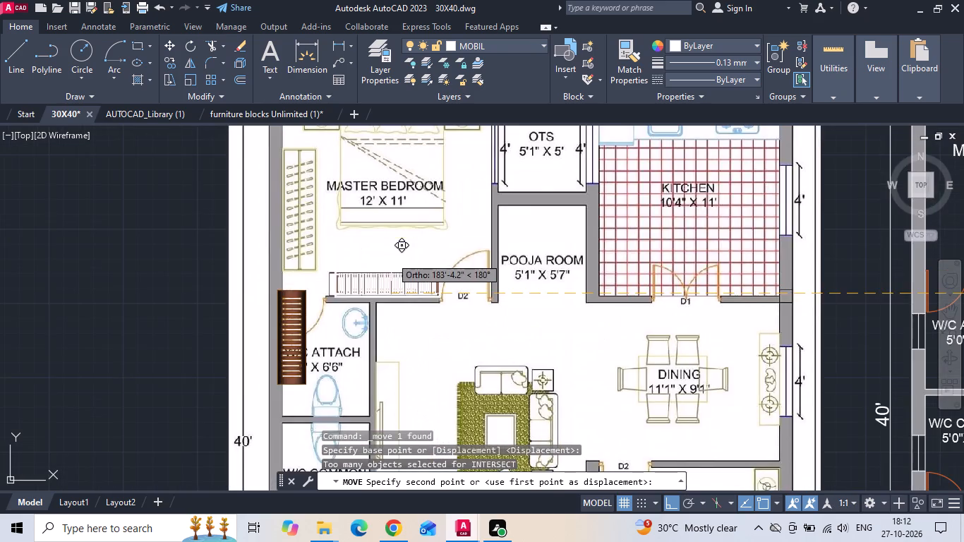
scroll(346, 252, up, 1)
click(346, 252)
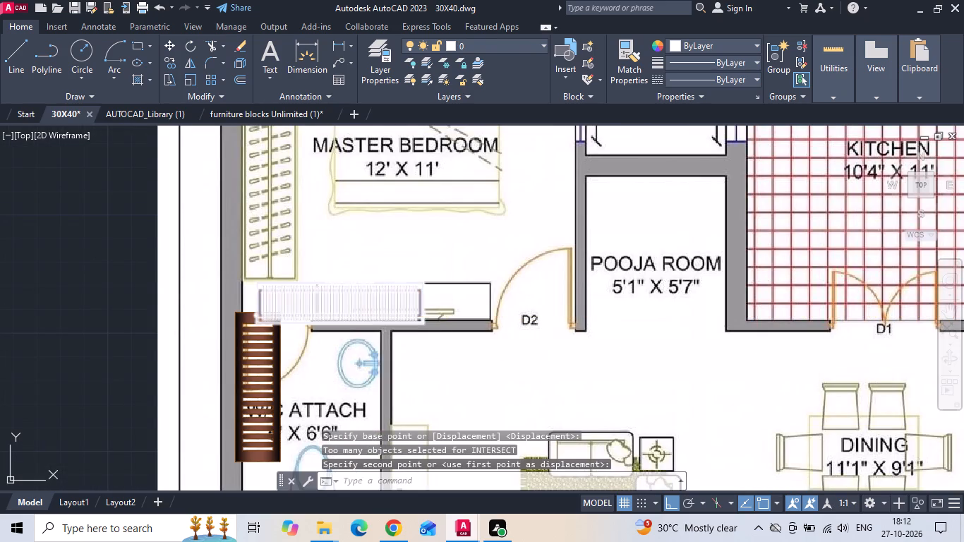
Move the white-framed slatted block into the empty gap between the unfurnished plan and the furnished plan.
click(347, 291)
right_click(346, 291)
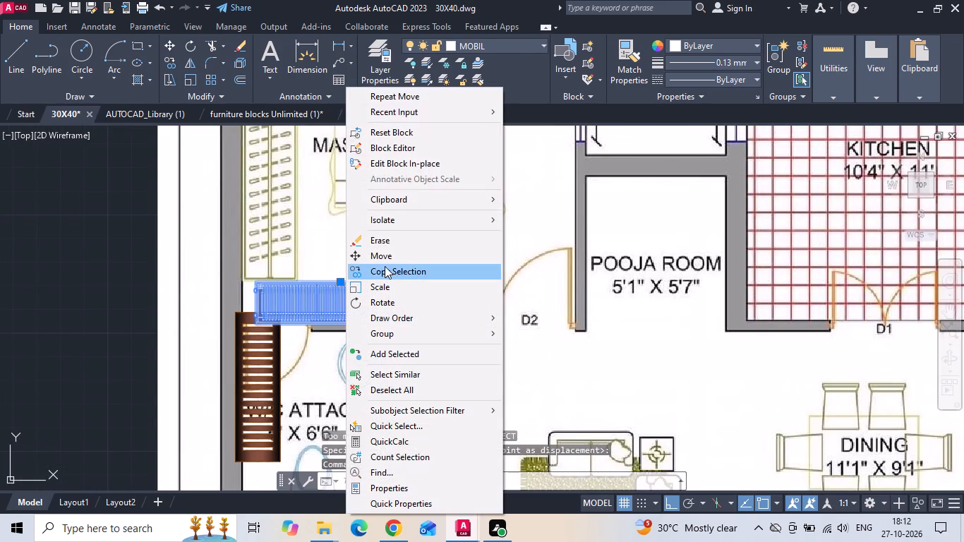
click(382, 260)
scroll(246, 255, down, 2)
drag(251, 261, 274, 267)
middle_drag(521, 270, 310, 271)
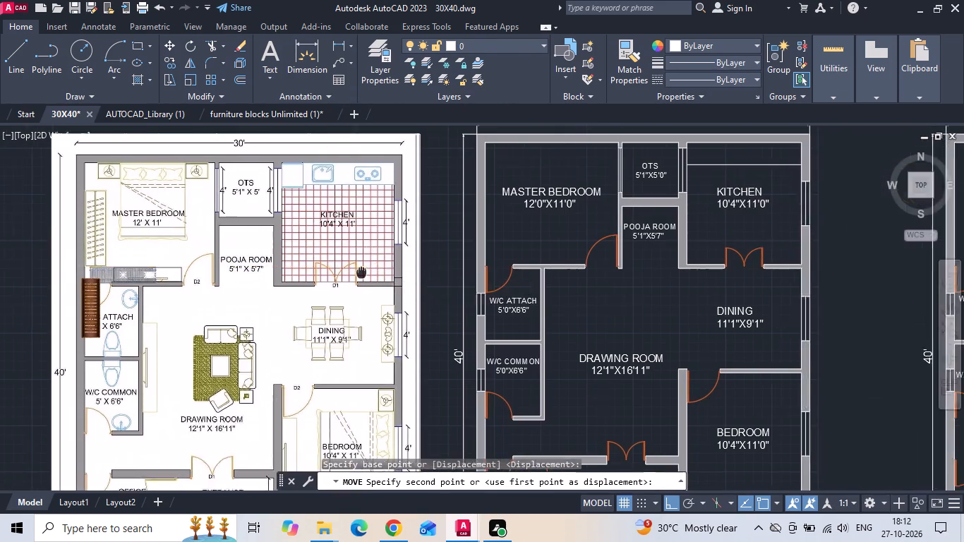
middle_drag(310, 271, 92, 267)
scroll(55, 267, down, 1)
scroll(422, 270, up, 3)
click(330, 258)
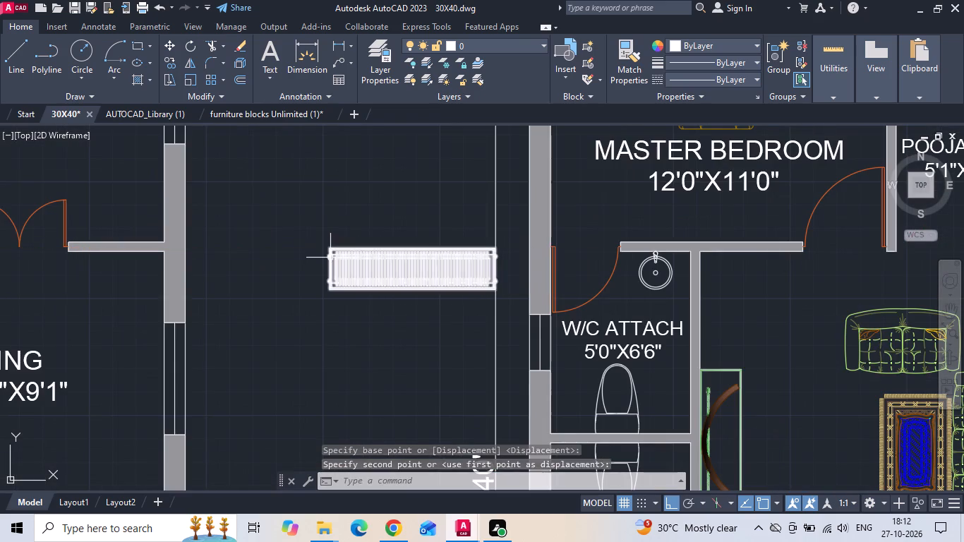
key(Escape)
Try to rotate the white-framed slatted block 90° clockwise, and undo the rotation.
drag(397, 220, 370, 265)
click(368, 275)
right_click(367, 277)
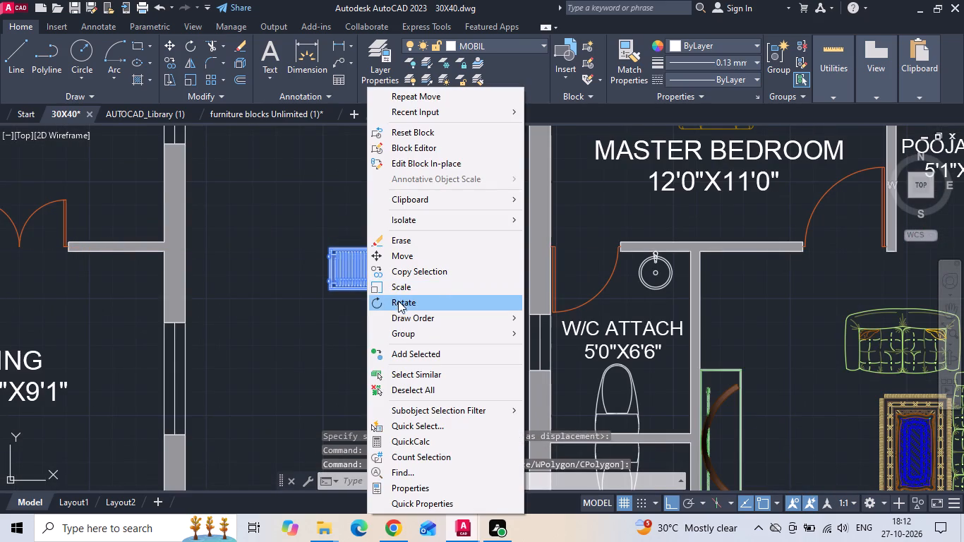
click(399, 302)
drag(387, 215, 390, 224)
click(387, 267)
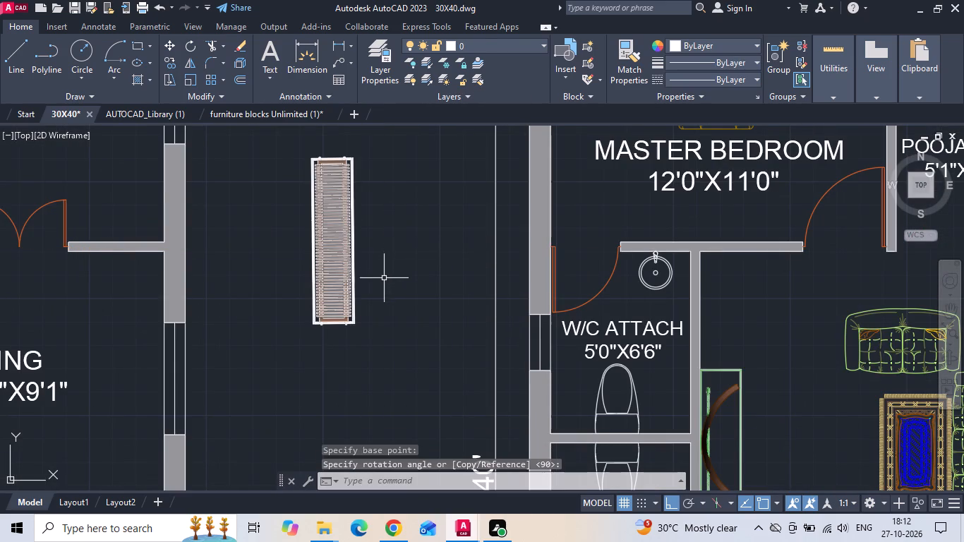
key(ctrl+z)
Rotate the white-framed slatted block 90° clockwise with ortho on, so that it stands vertical.
drag(390, 333, 371, 310)
click(334, 216)
right_click(332, 215)
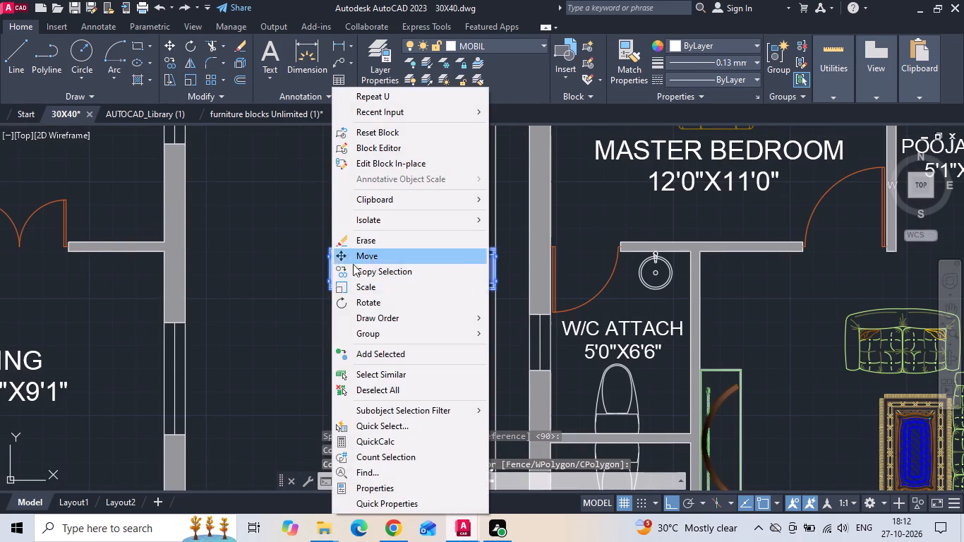
click(368, 303)
drag(383, 218, 386, 229)
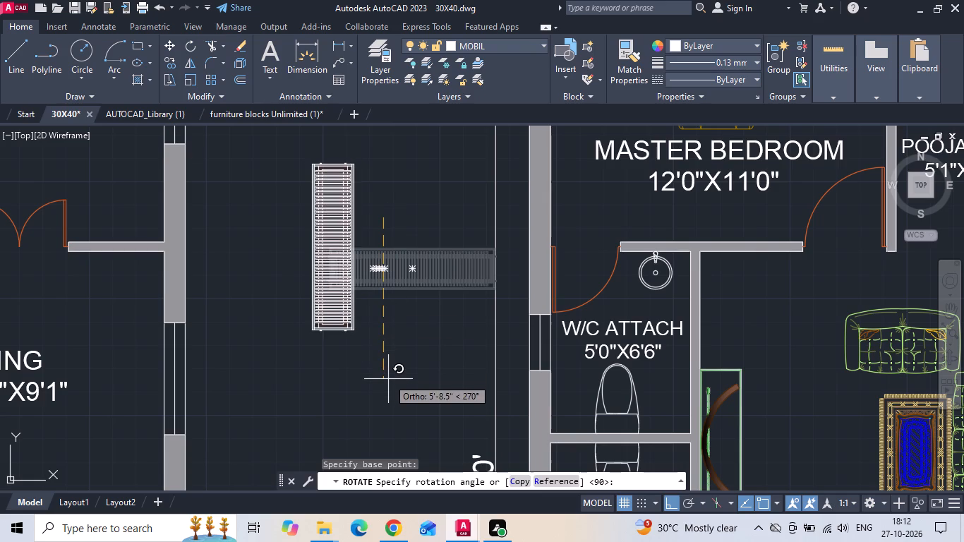
click(388, 380)
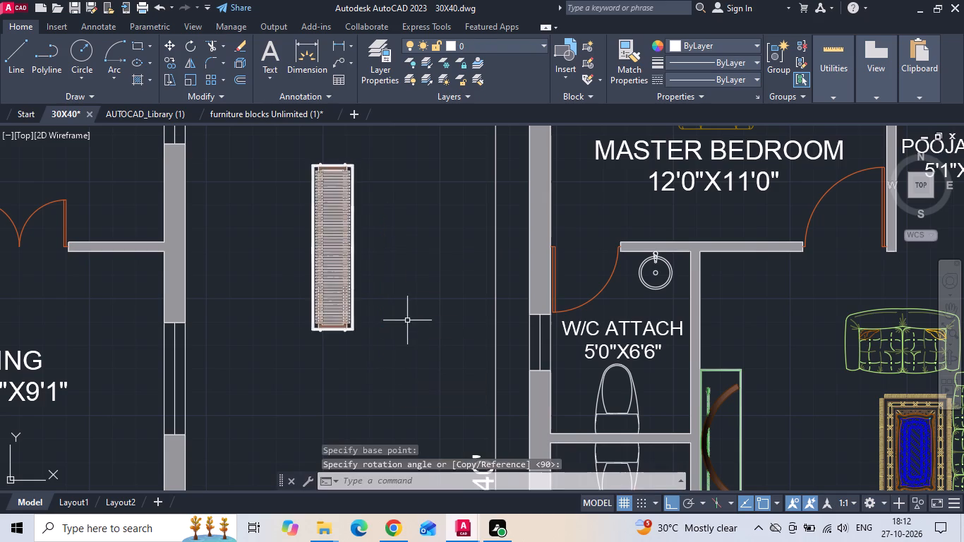
Move the upright white-framed slatted block by its upper-left corner onto the furnished plan's master bedroom outer wall, beside the bed, as the wardrobe.
scroll(407, 320, down, 4)
scroll(370, 326, up, 1)
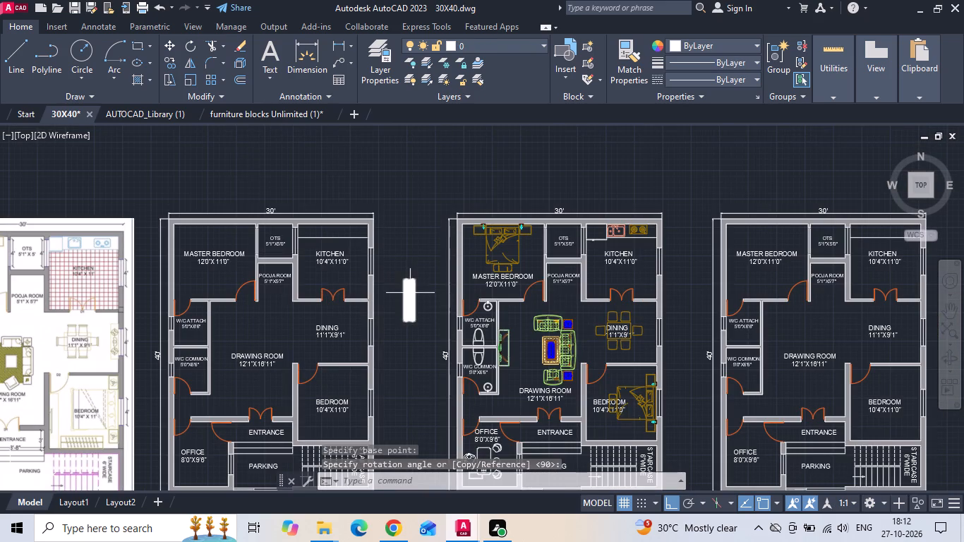
click(410, 293)
right_click(410, 294)
click(444, 253)
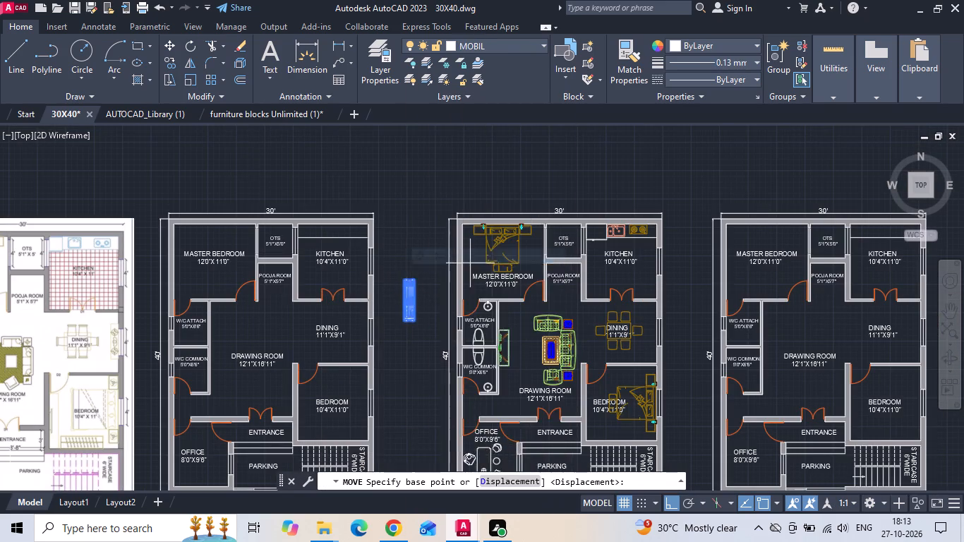
scroll(504, 278, down, 2)
scroll(279, 301, up, 2)
scroll(289, 222, up, 3)
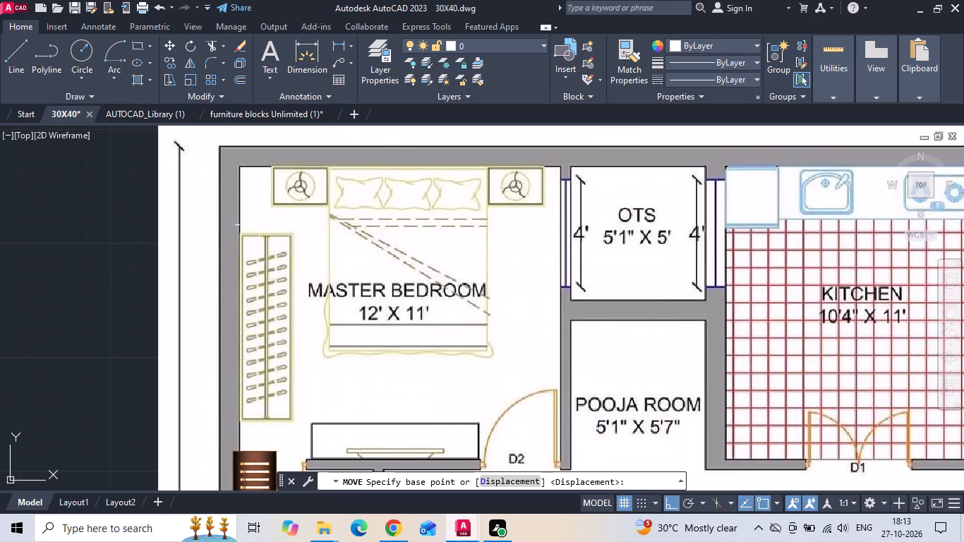
scroll(219, 192, down, 1)
scroll(155, 212, down, 1)
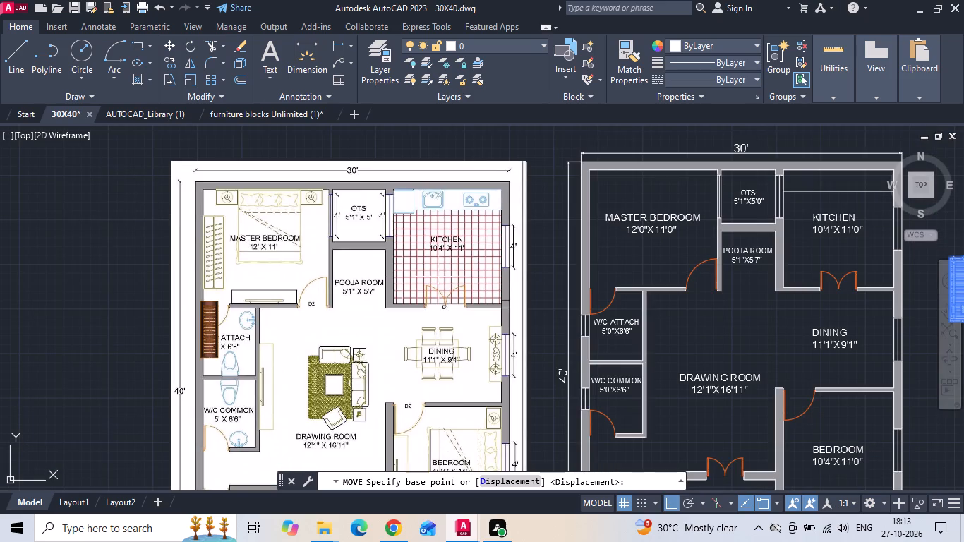
middle_drag(526, 247, 159, 286)
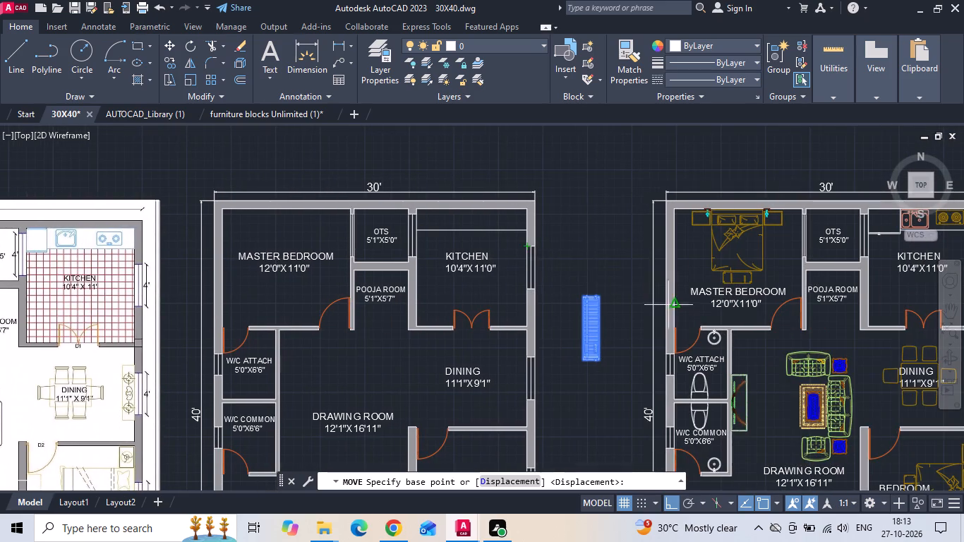
scroll(668, 308, up, 2)
scroll(450, 288, up, 3)
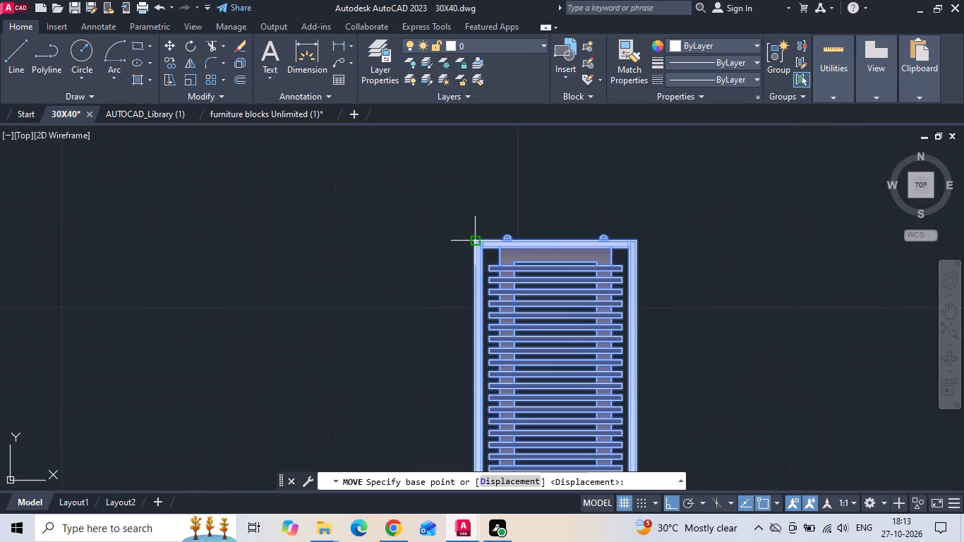
click(472, 241)
scroll(433, 277, down, 4)
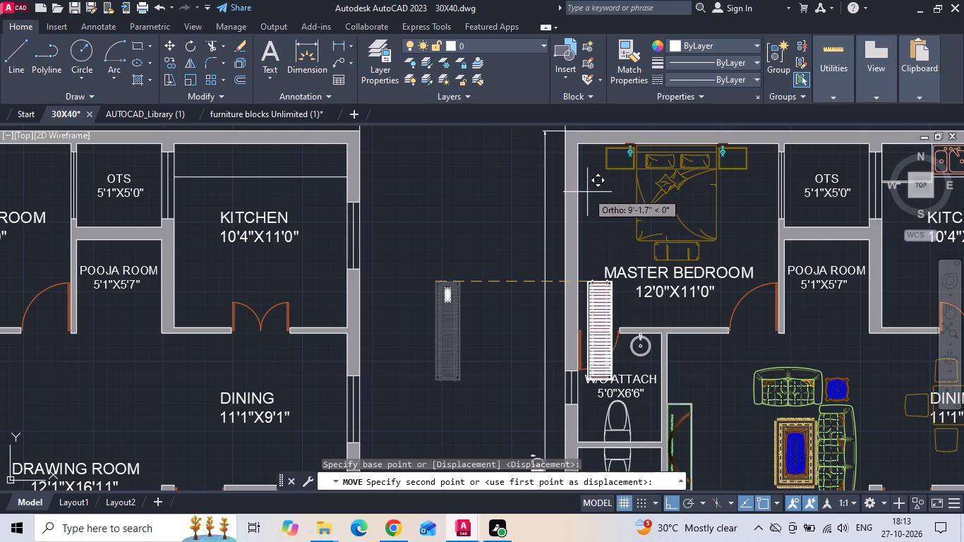
click(580, 188)
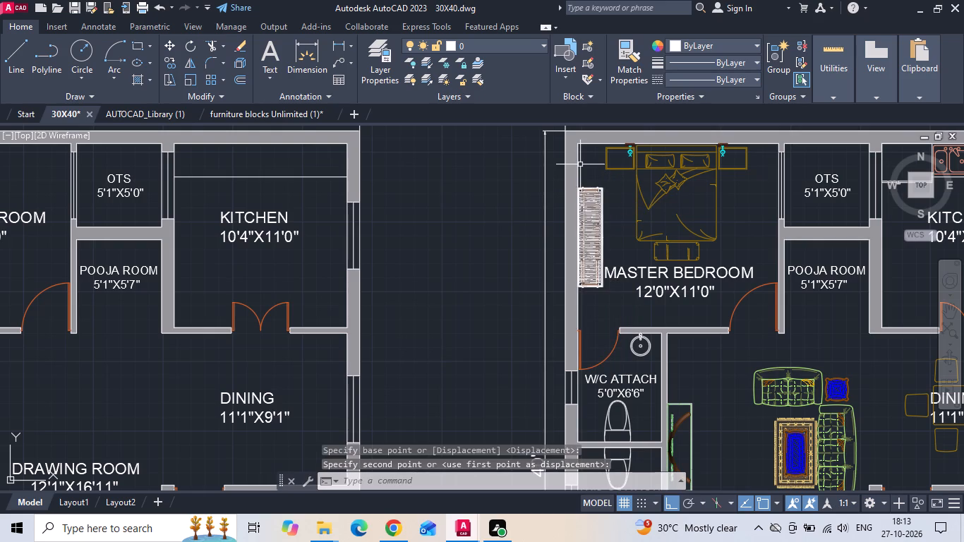
Dimension the vertical gap between the master bedroom's upper inner wall corner and the wardrobe's upper end.
scroll(609, 225, up, 1)
scroll(572, 163, up, 3)
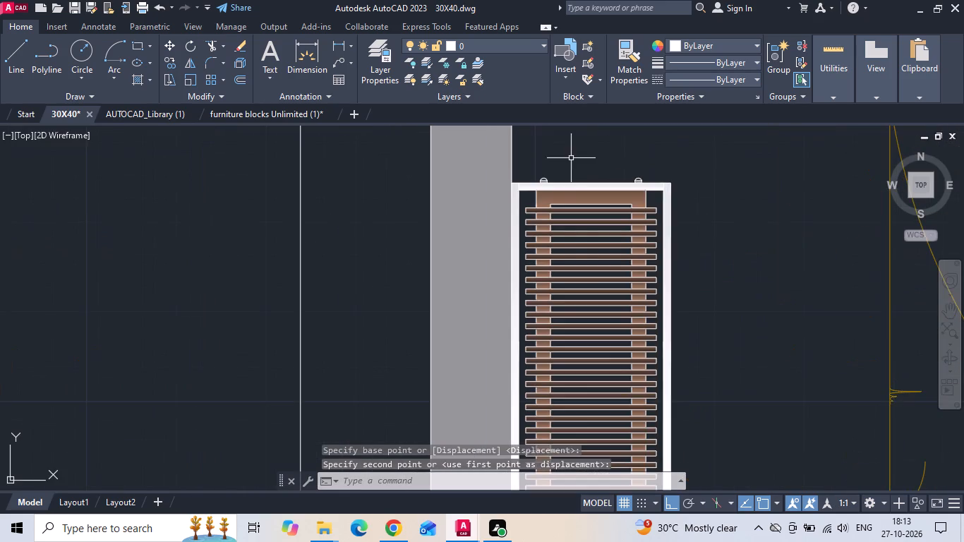
scroll(506, 159, down, 4)
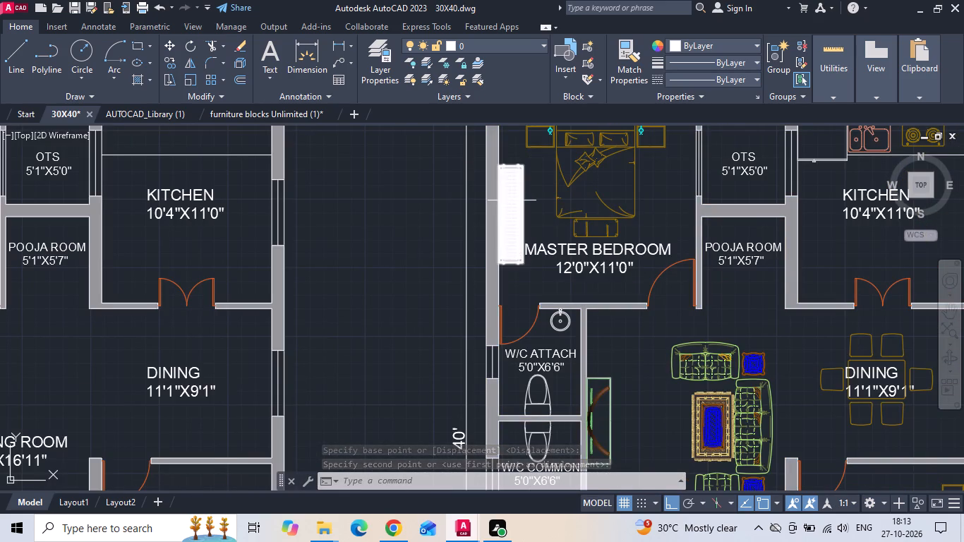
scroll(510, 245, down, 1)
click(345, 47)
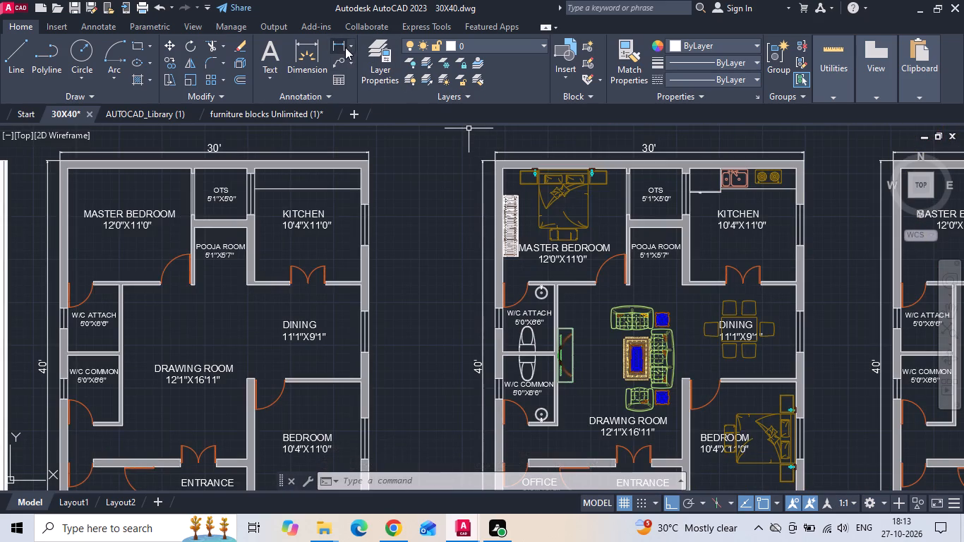
scroll(514, 174, up, 4)
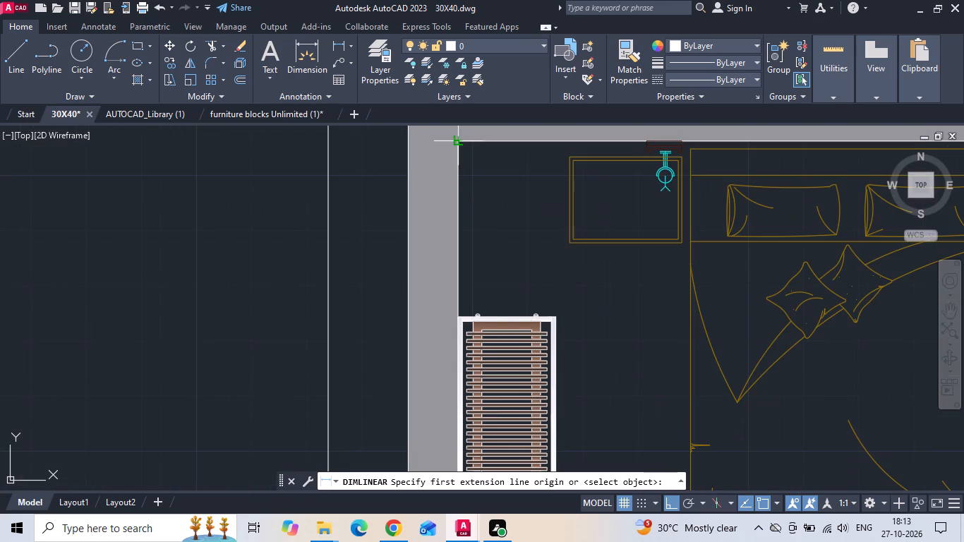
click(456, 141)
scroll(456, 315, up, 2)
click(459, 318)
scroll(482, 310, down, 2)
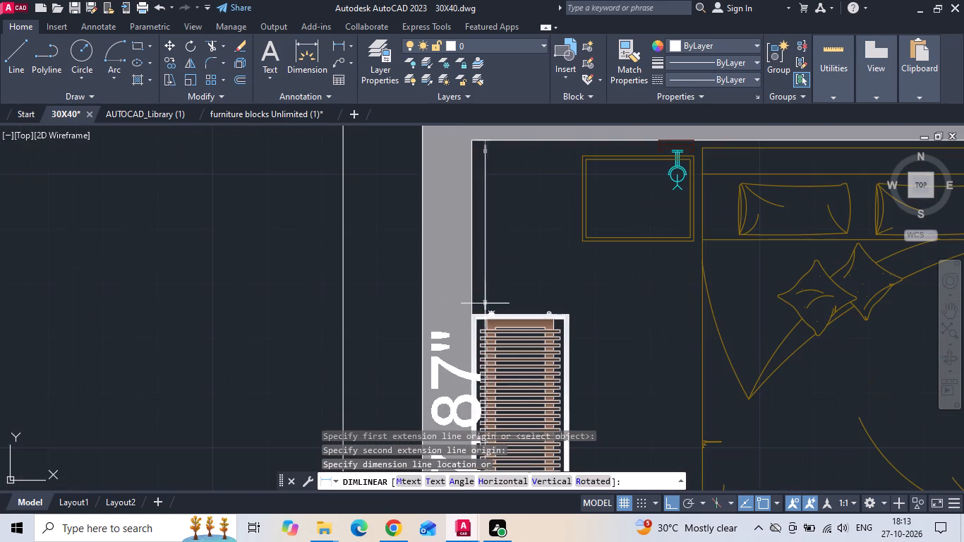
click(397, 231)
scroll(384, 145, down, 3)
Dimension the vertical gap between the wardrobe's lower end and the W/C ATTACH wall beside the door.
scroll(393, 327, up, 1)
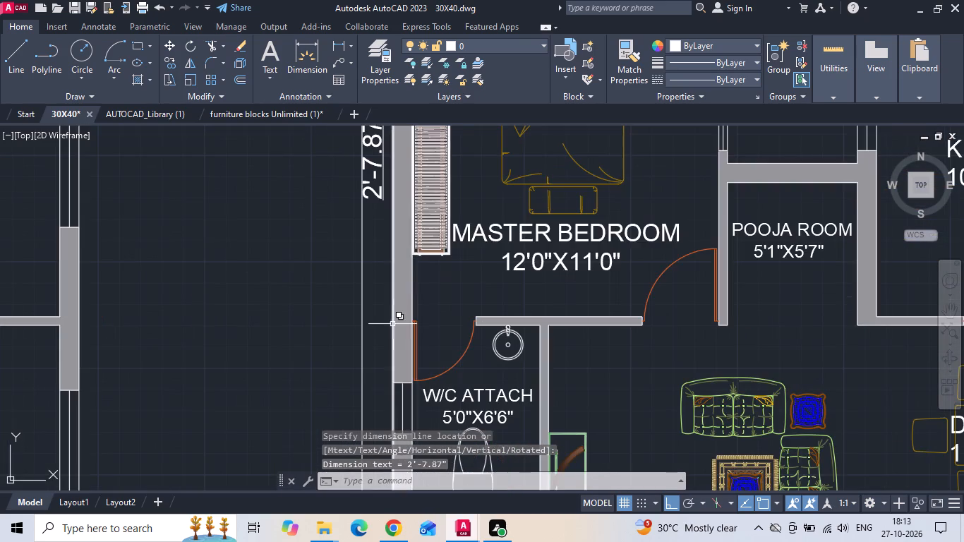
scroll(409, 330, up, 2)
key(space)
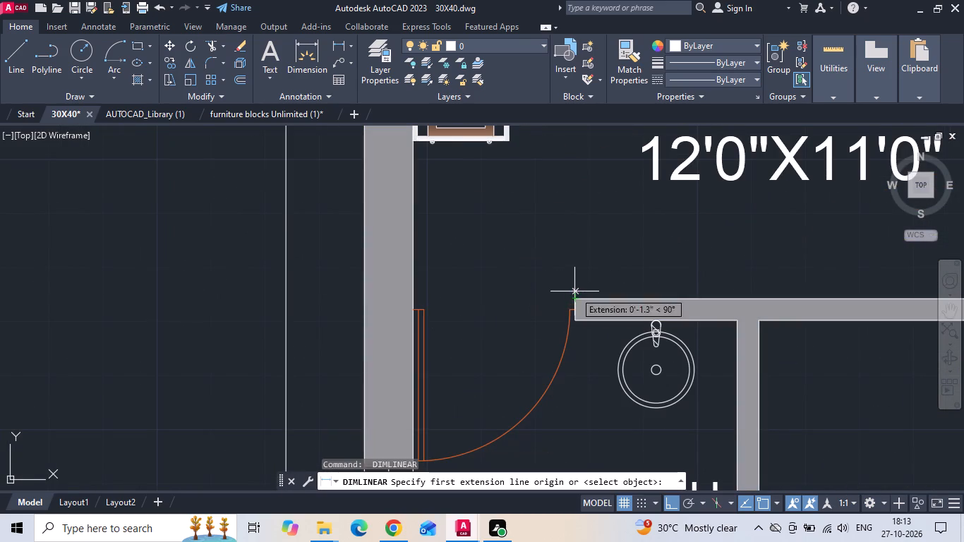
drag(574, 298, 569, 289)
click(508, 142)
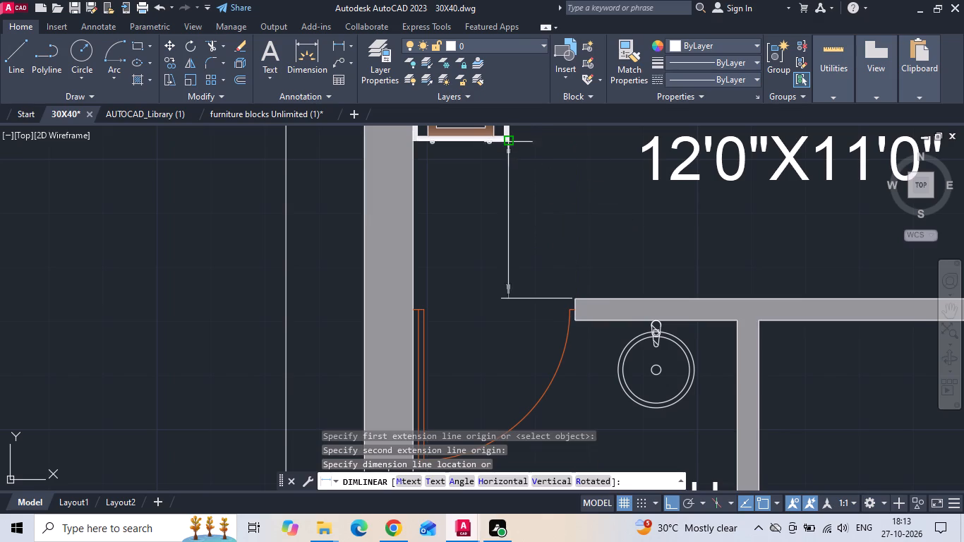
scroll(557, 229, down, 3)
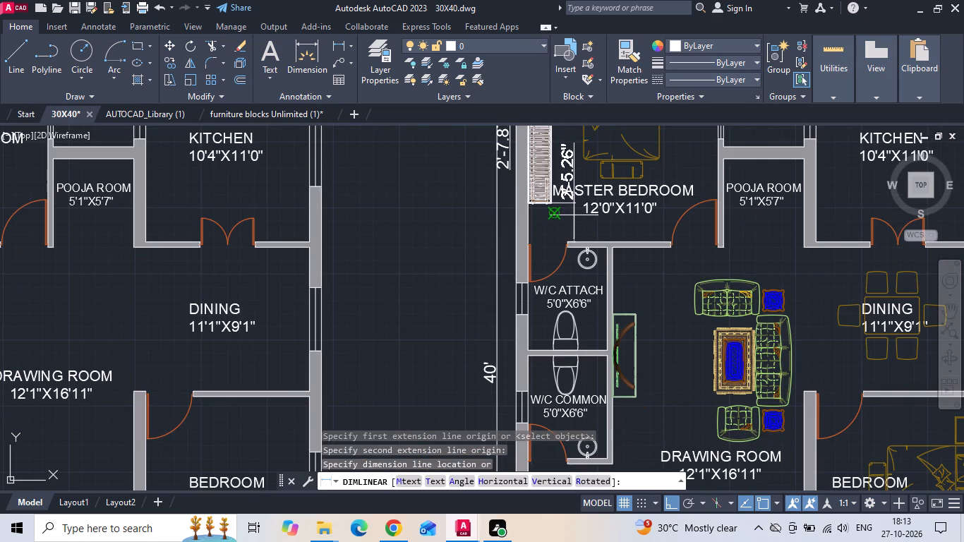
click(574, 215)
middle_drag(568, 234, 557, 304)
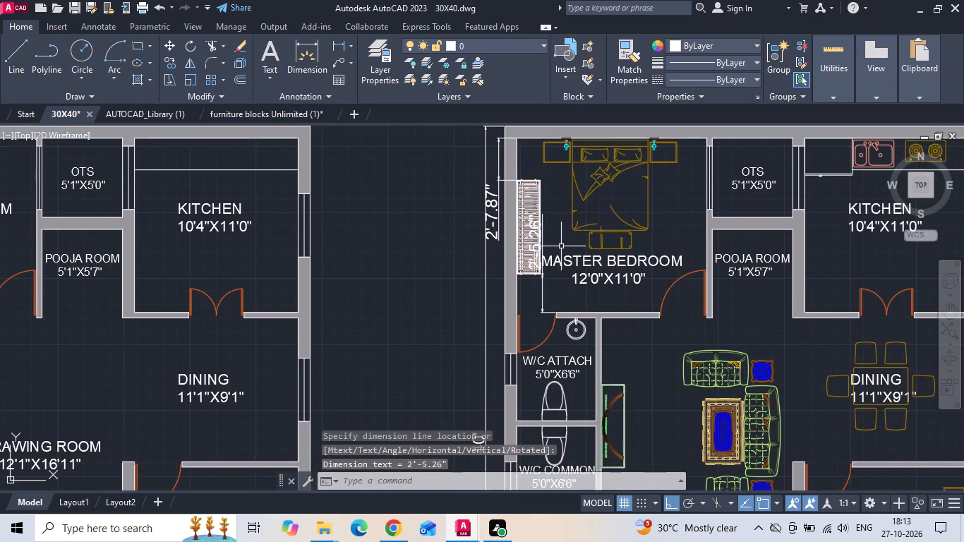
scroll(560, 246, up, 1)
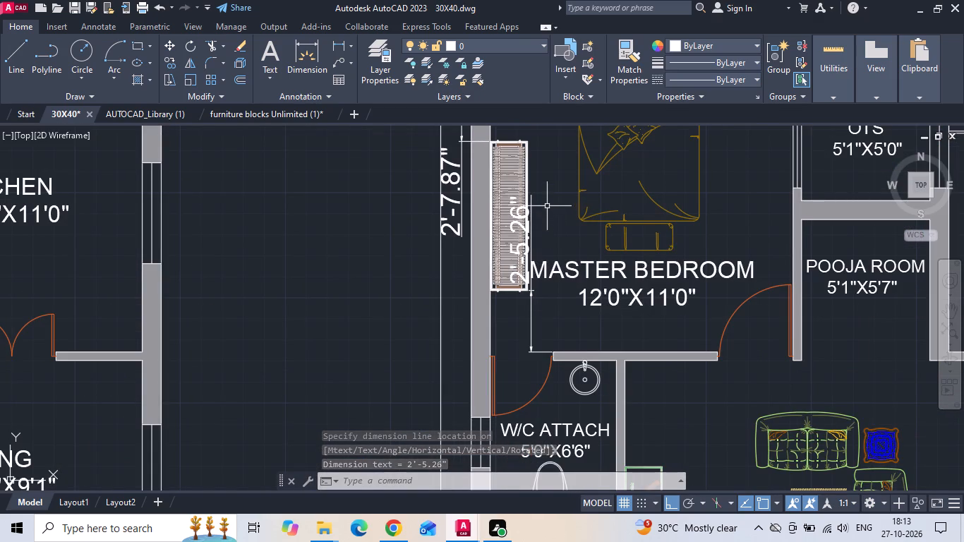
middle_drag(546, 224, 546, 244)
key(Escape)
Move the wardrobe 0.87" straight up along the master bedroom's outer wall.
drag(529, 158, 529, 165)
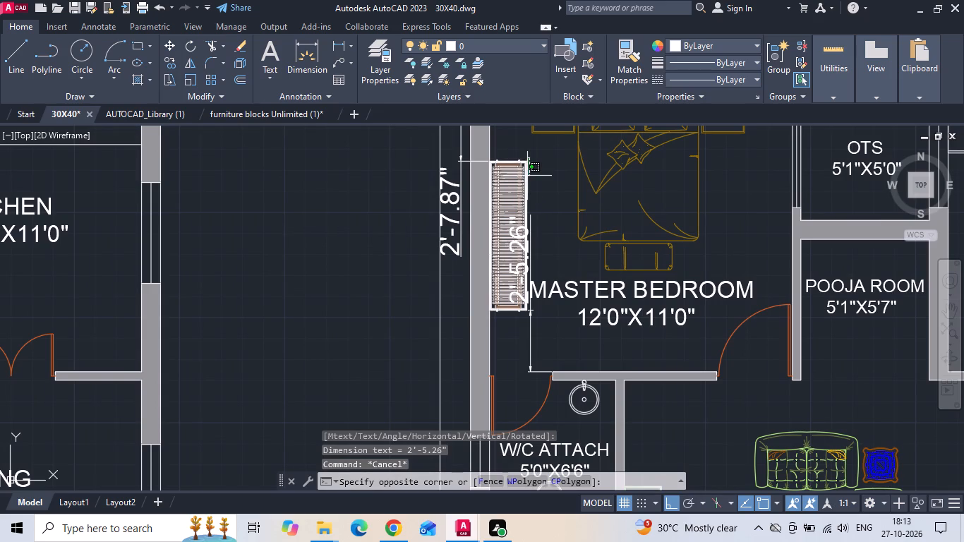
click(513, 172)
right_click(543, 212)
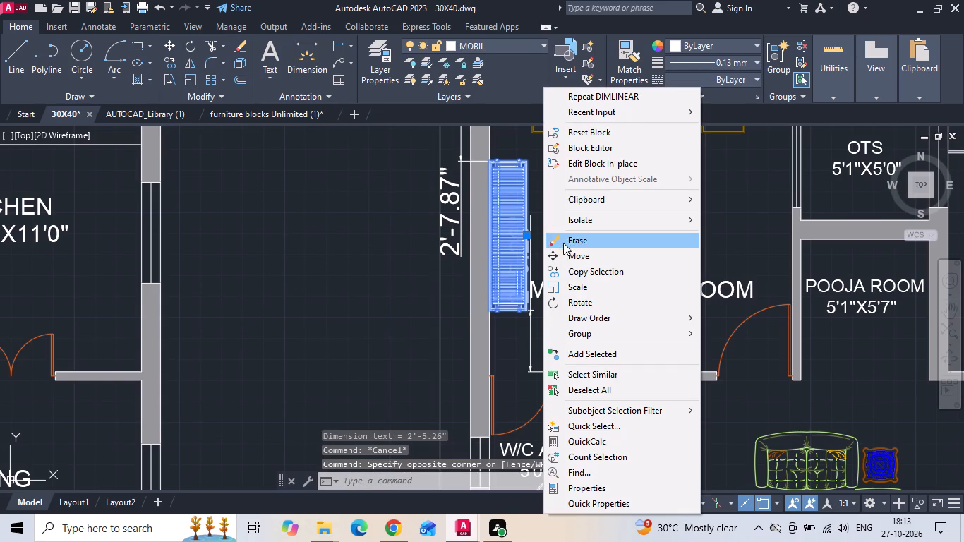
click(567, 252)
click(556, 229)
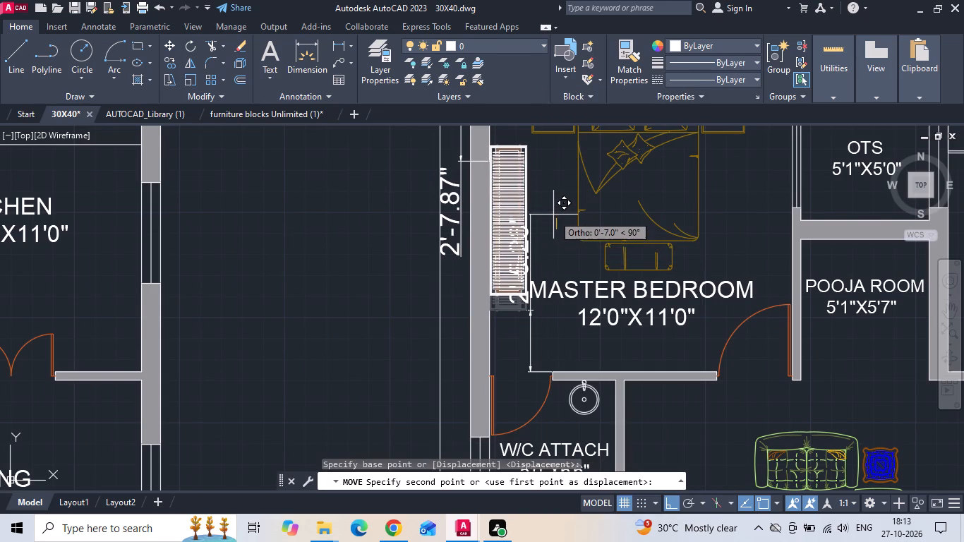
key(period)
key(8)
key(7)
key(Return)
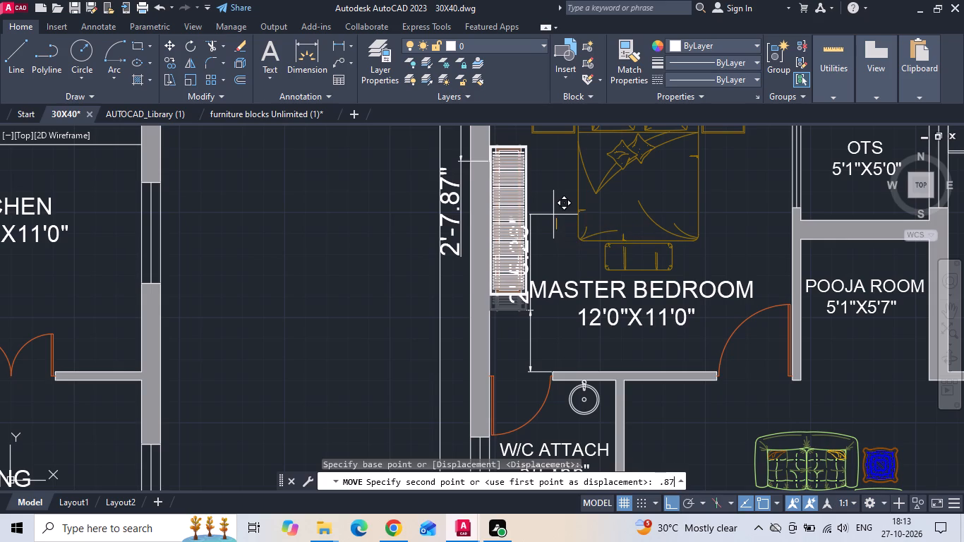
scroll(468, 314, down, 1)
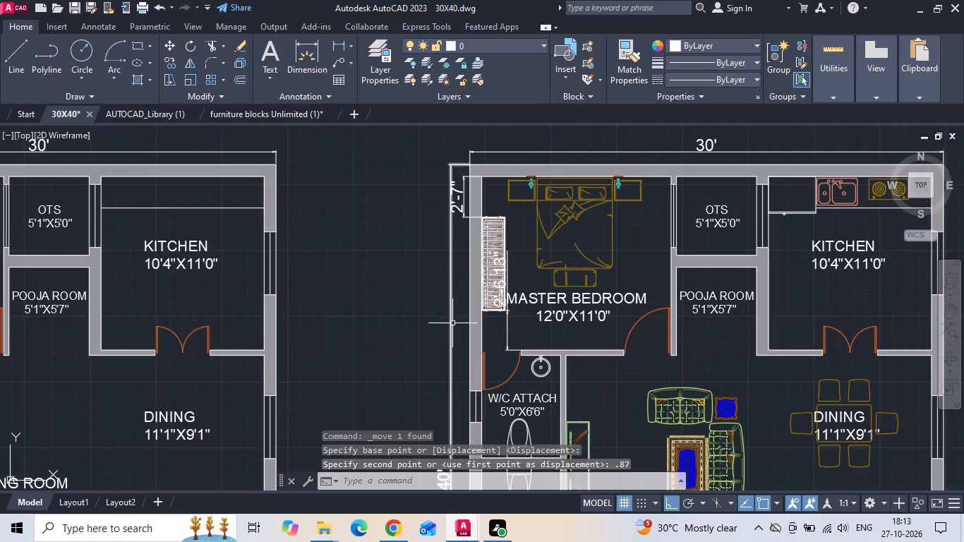
Erase the two temporary gap dimensions above and below the wardrobe.
key(Delete)
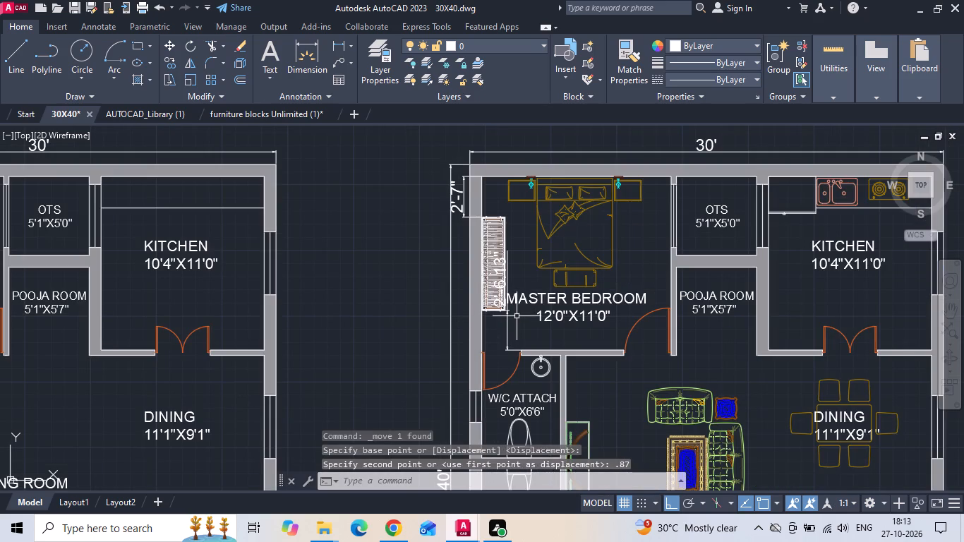
click(508, 330)
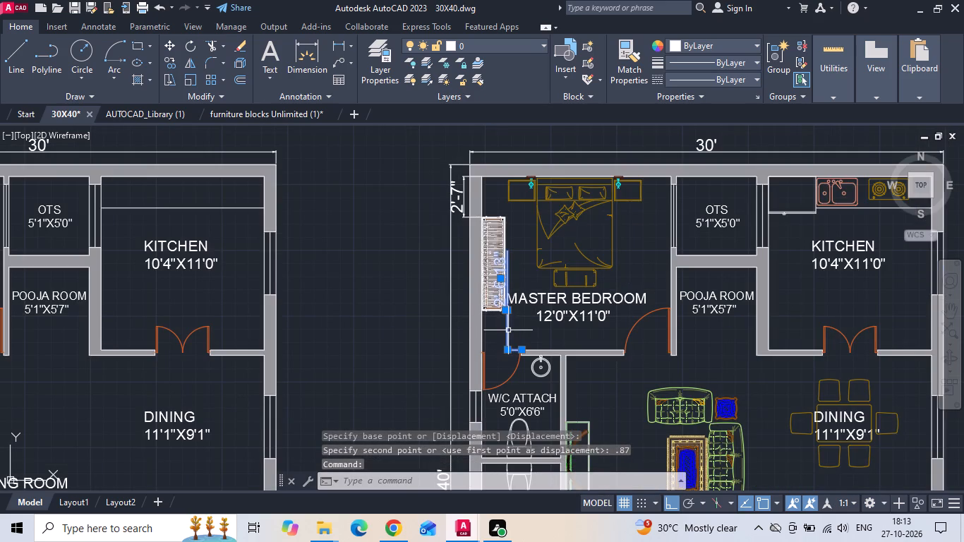
key(Delete)
click(454, 203)
key(Delete)
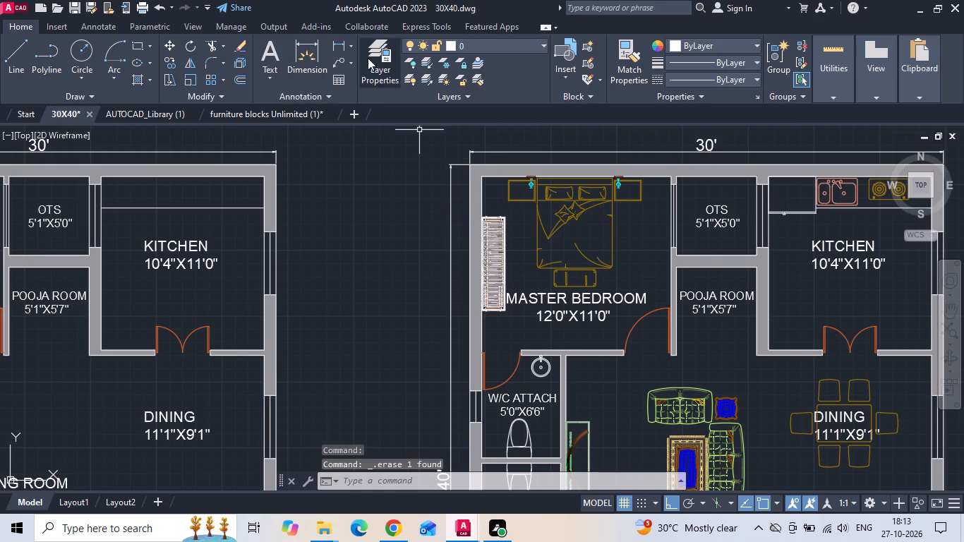
Measure the wardrobe's width across its upper end with a linear dimension, without placing the dimension.
click(341, 44)
scroll(531, 151, up, 2)
scroll(466, 282, up, 2)
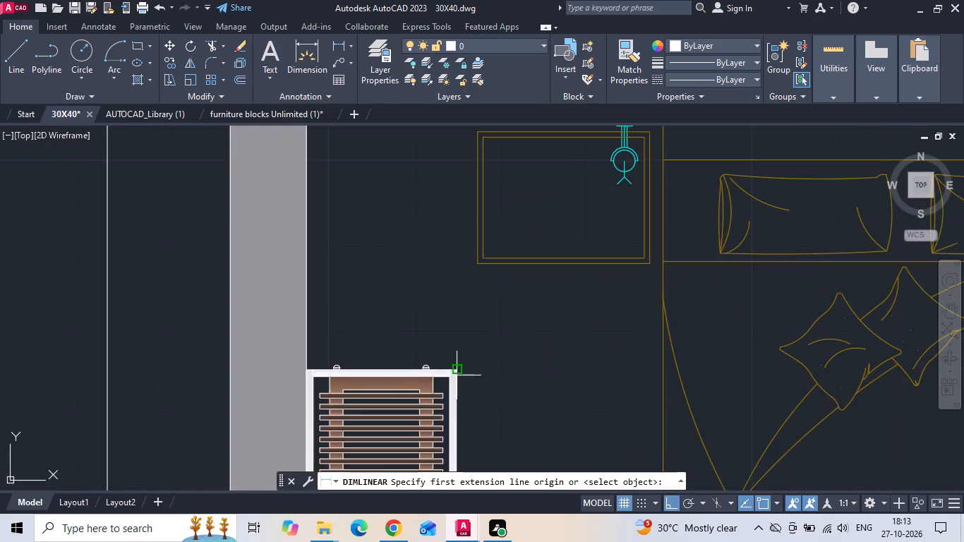
scroll(457, 375, up, 2)
click(452, 363)
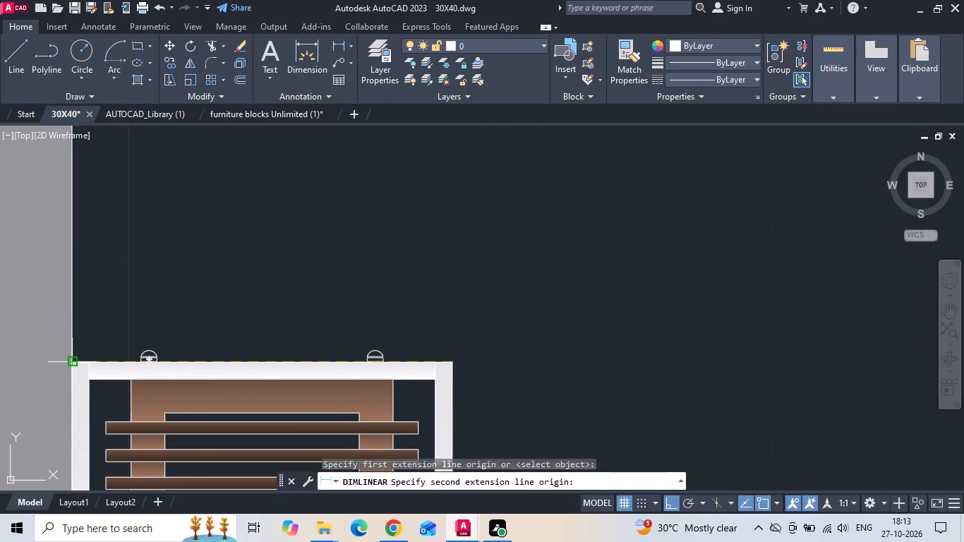
click(68, 361)
scroll(329, 284, down, 3)
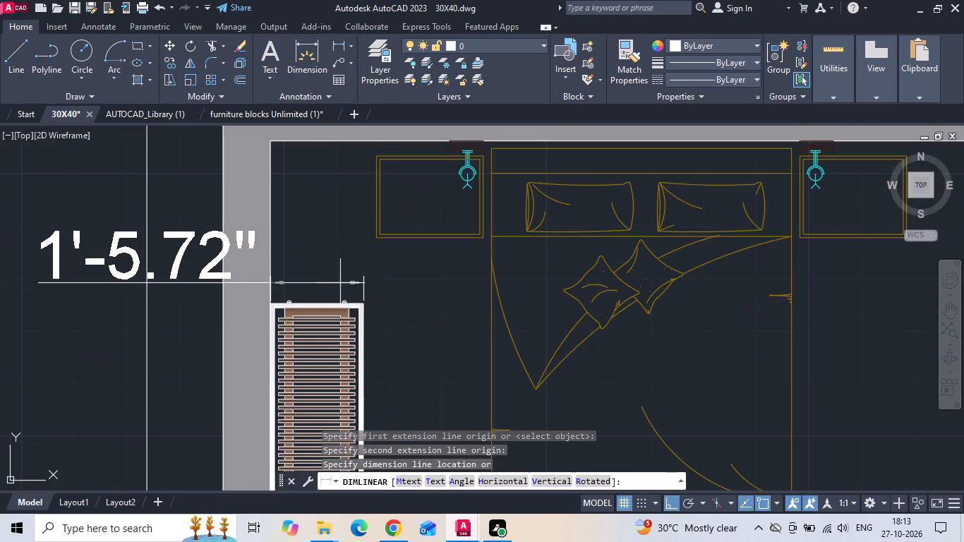
key(Escape)
scroll(347, 267, down, 3)
click(341, 300)
key(Escape)
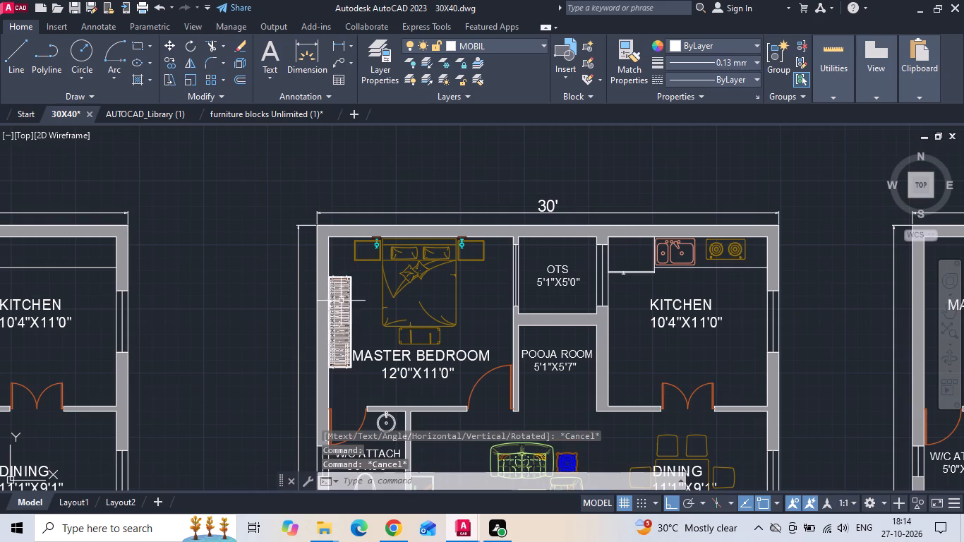
Move the MASTER BEDROOM label about 2.8" to the right, away from the wardrobe.
click(375, 371)
click(368, 356)
right_click(368, 354)
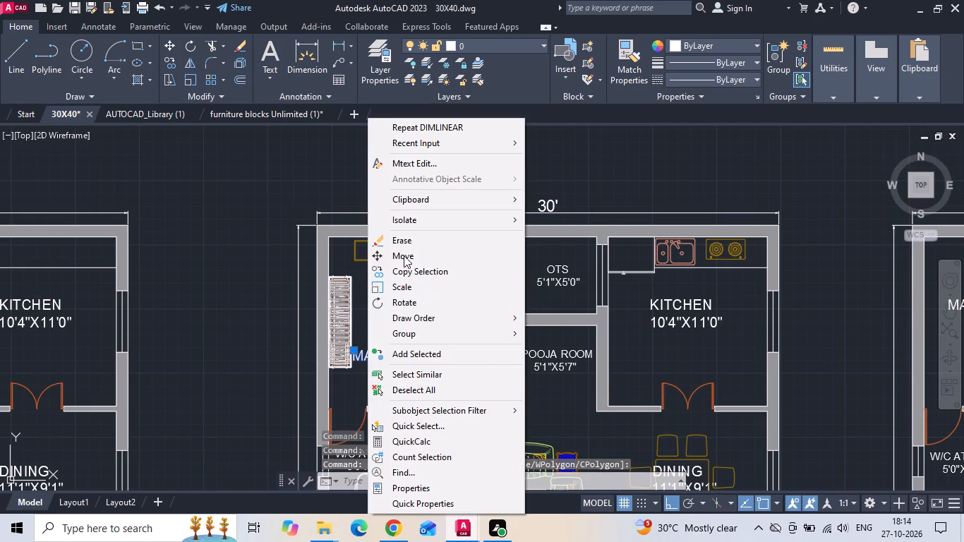
click(404, 255)
scroll(397, 395, up, 2)
click(378, 399)
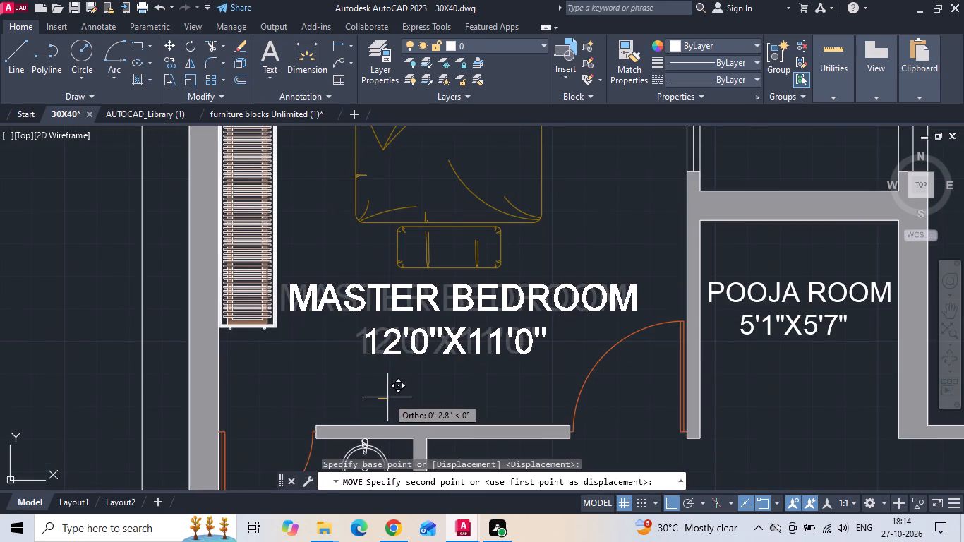
click(388, 397)
click(301, 331)
key(Escape)
Copy the wardrobe from the master bedroom into the empty area to the right of the last floor plan.
drag(258, 345, 248, 318)
click(241, 283)
right_click(241, 282)
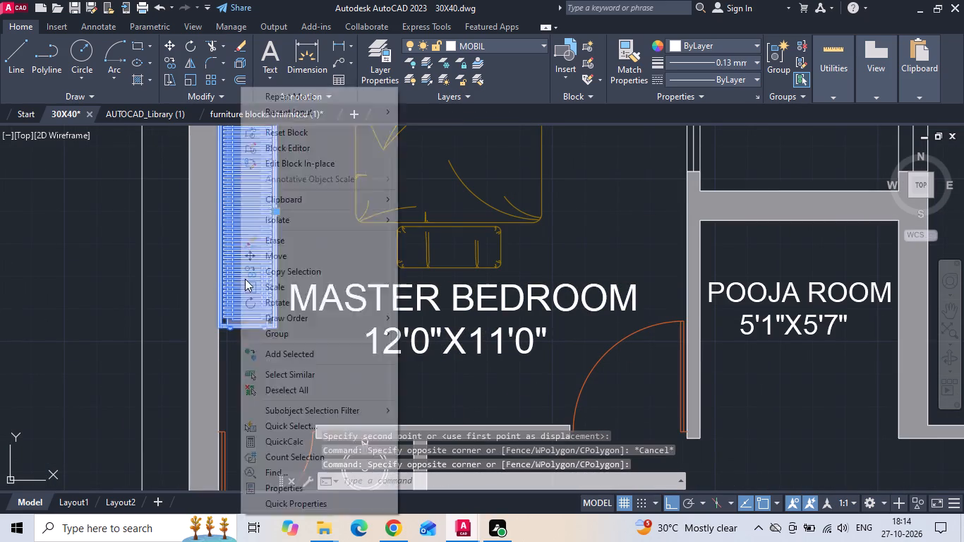
click(265, 266)
scroll(319, 251, down, 5)
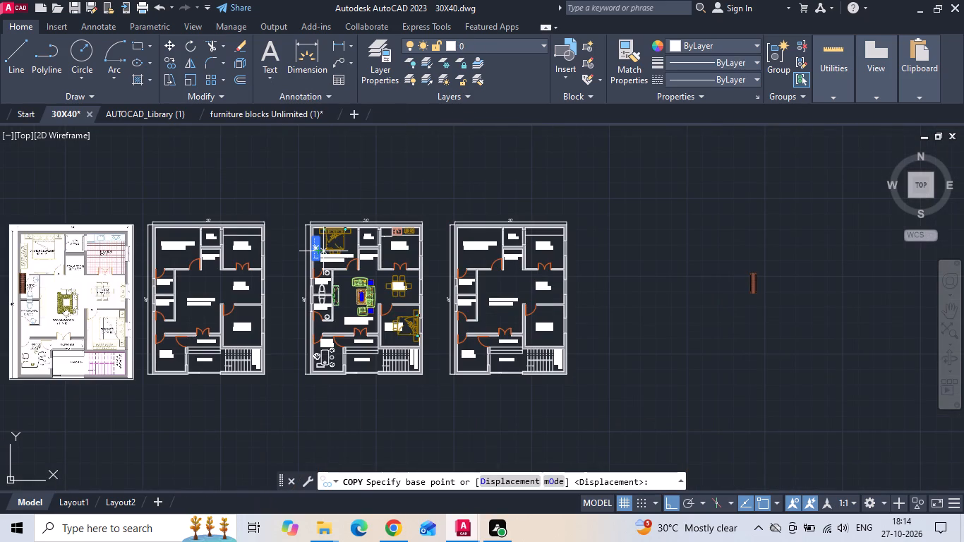
click(316, 251)
click(646, 343)
key(Escape)
Erase the leftover brown block standing in the empty area to the right of the wardrobe copy.
drag(692, 353, 724, 325)
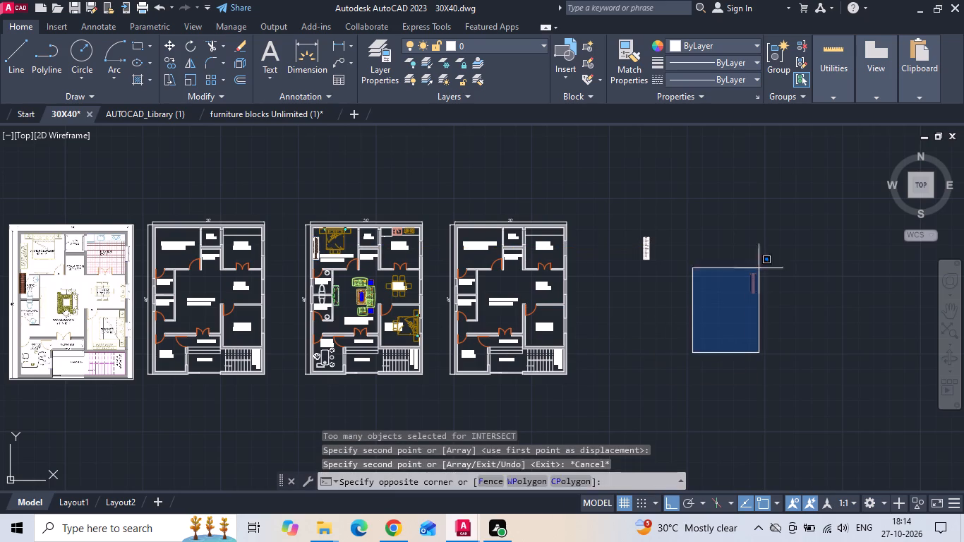
click(775, 241)
key(Delete)
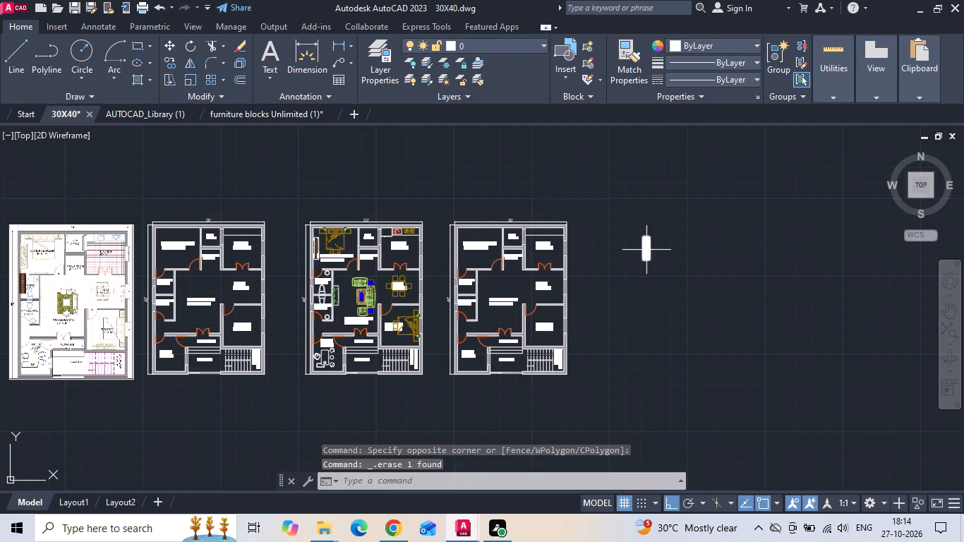
Rotate the wardrobe copy 90° clockwise with ortho on, so that it lies horizontally.
click(649, 251)
right_click(650, 251)
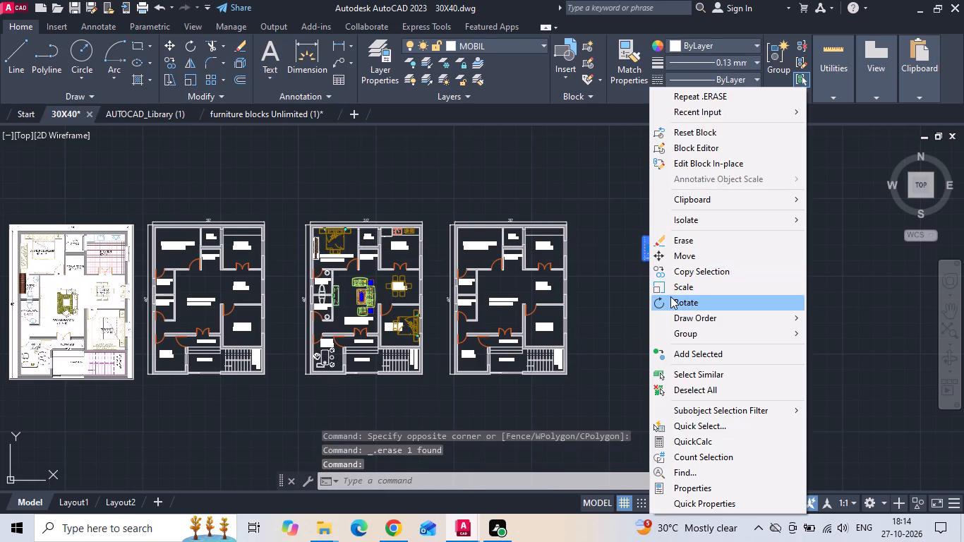
click(670, 296)
click(657, 325)
click(651, 332)
Move the rotated wardrobe copy from the empty area into the furnished plan's 10'4"X11'0" BEDROOM, along the wall next to the staircase.
click(682, 355)
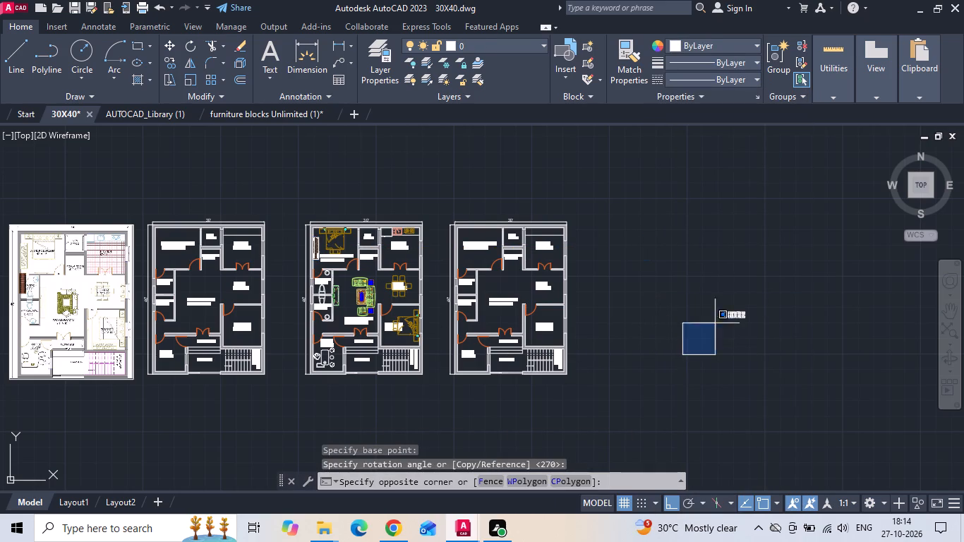
click(761, 284)
right_click(761, 283)
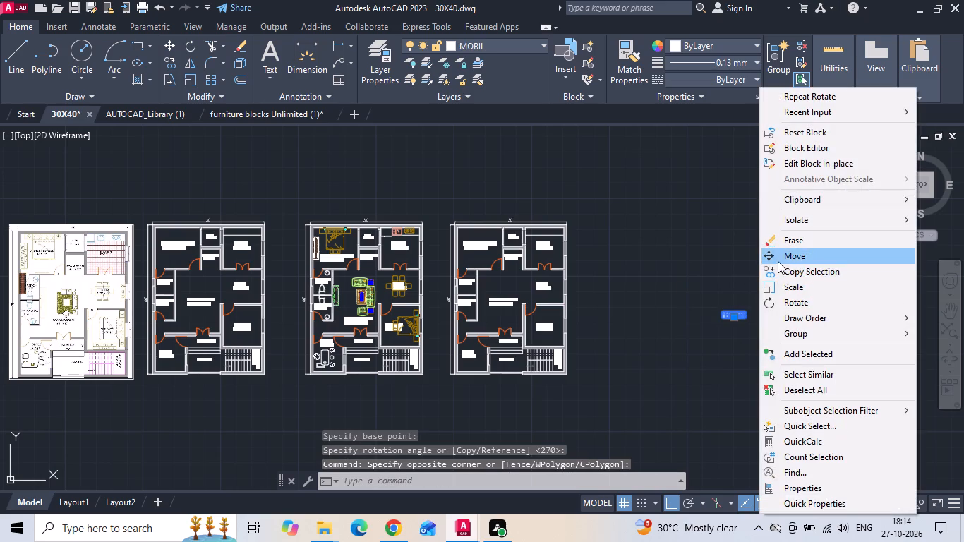
click(778, 261)
scroll(755, 330, up, 4)
scroll(754, 263, up, 3)
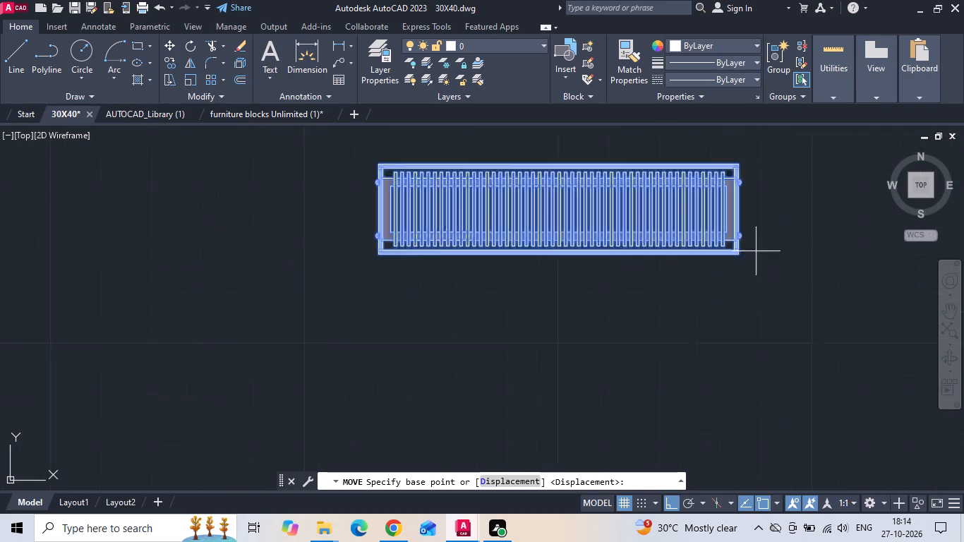
scroll(702, 265, up, 3)
click(793, 226)
scroll(807, 238, down, 3)
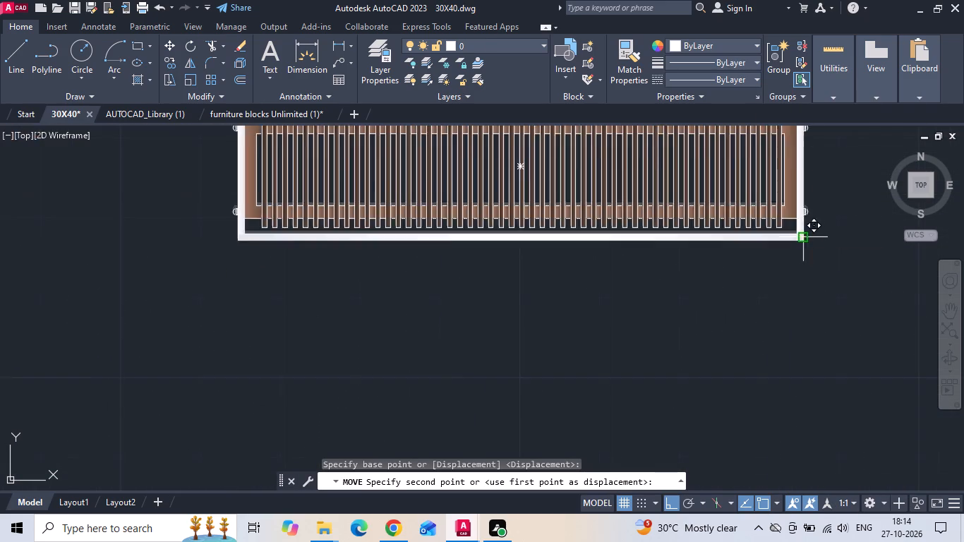
scroll(807, 241, down, 4)
scroll(717, 277, down, 2)
scroll(220, 328, up, 3)
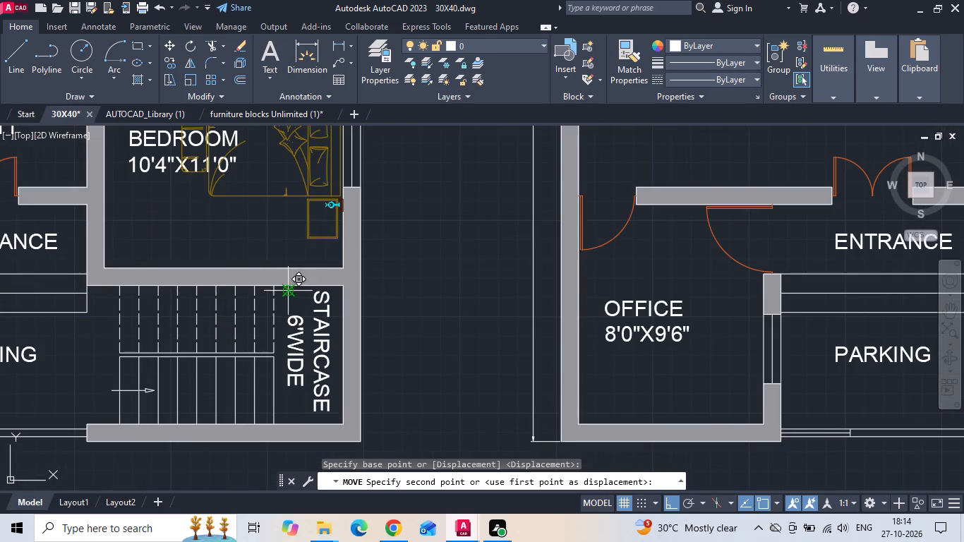
click(294, 267)
scroll(409, 296, down, 1)
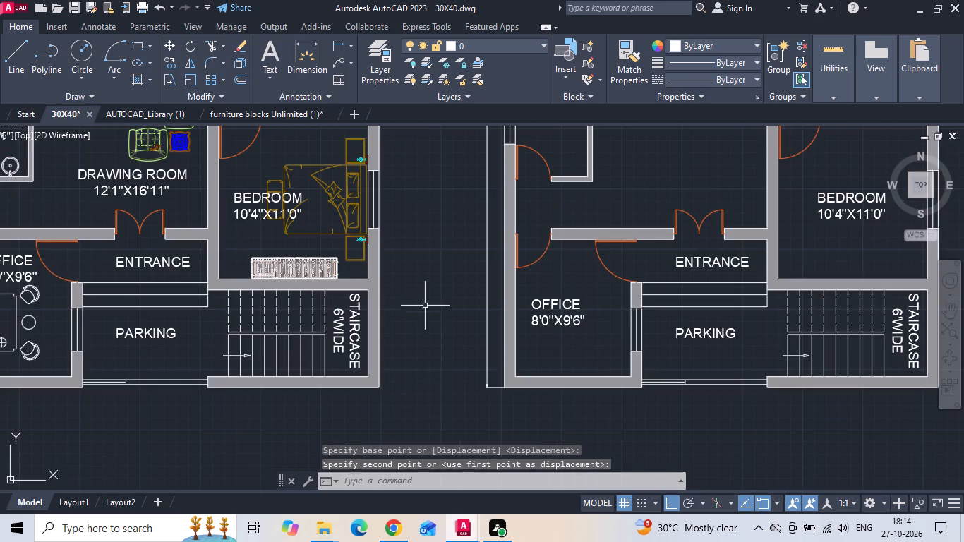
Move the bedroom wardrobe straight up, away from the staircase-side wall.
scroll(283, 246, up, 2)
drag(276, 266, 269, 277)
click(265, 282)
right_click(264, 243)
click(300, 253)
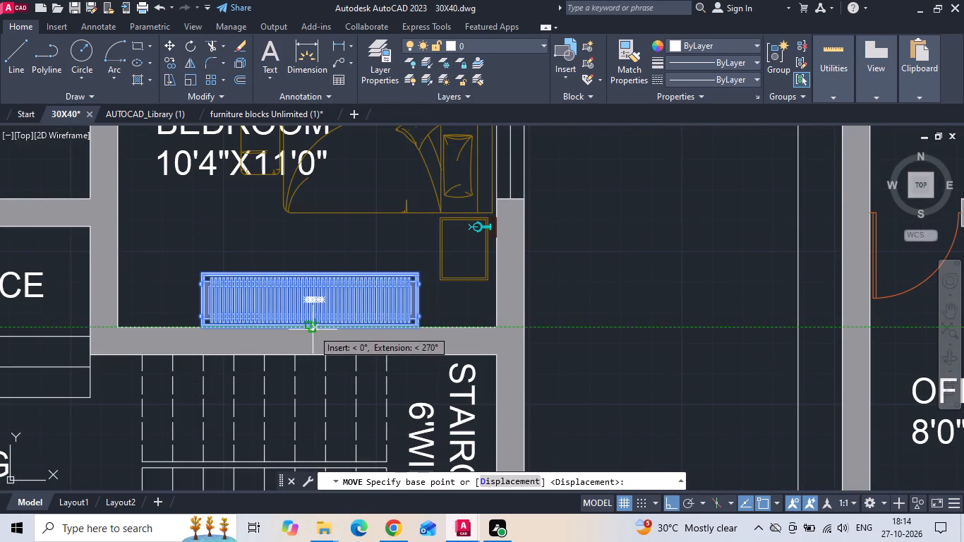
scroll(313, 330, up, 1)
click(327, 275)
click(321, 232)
Move the bedroom wardrobe straight down so that its lower edge rests against the staircase-side wall.
click(303, 279)
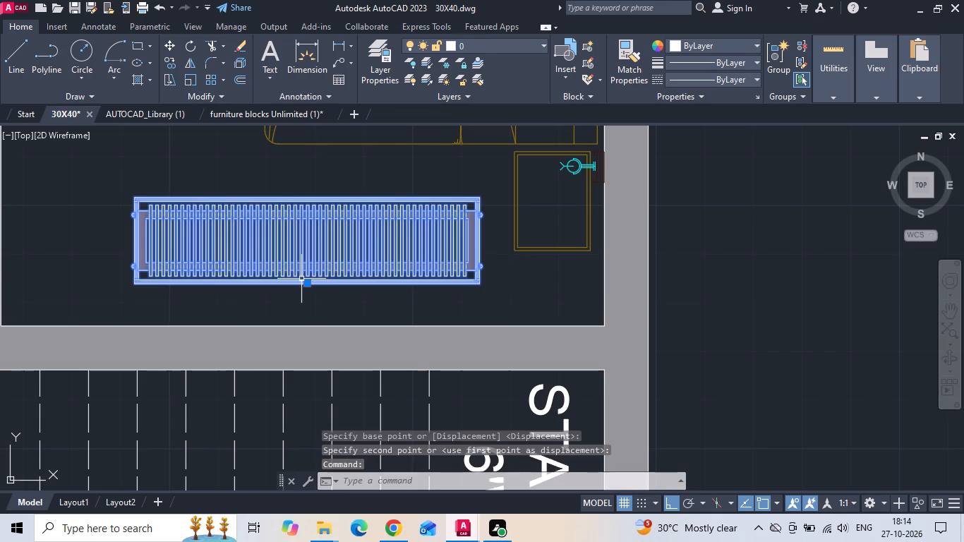
right_click(311, 282)
click(338, 258)
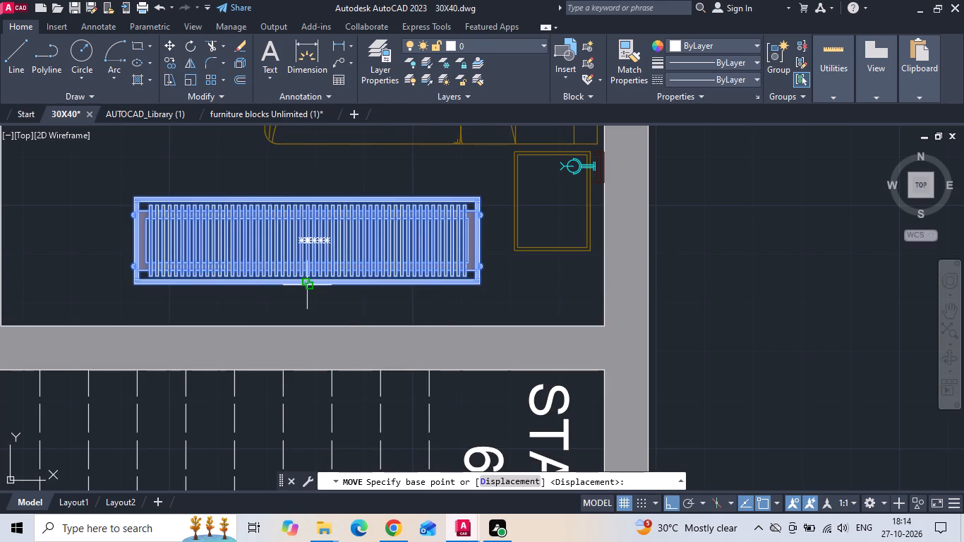
click(307, 285)
scroll(316, 318, down, 1)
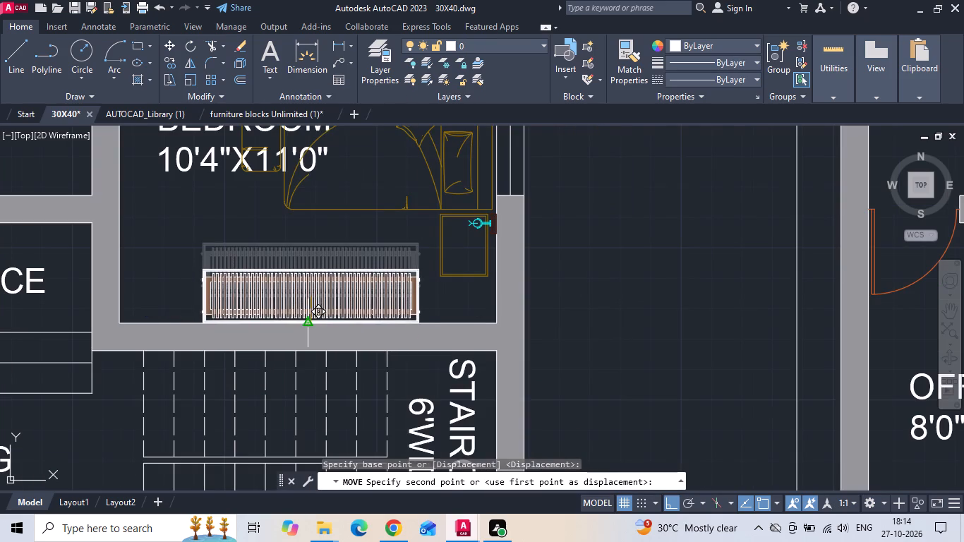
click(303, 321)
Save the 30X40 drawing.
scroll(512, 325, down, 4)
scroll(414, 152, up, 2)
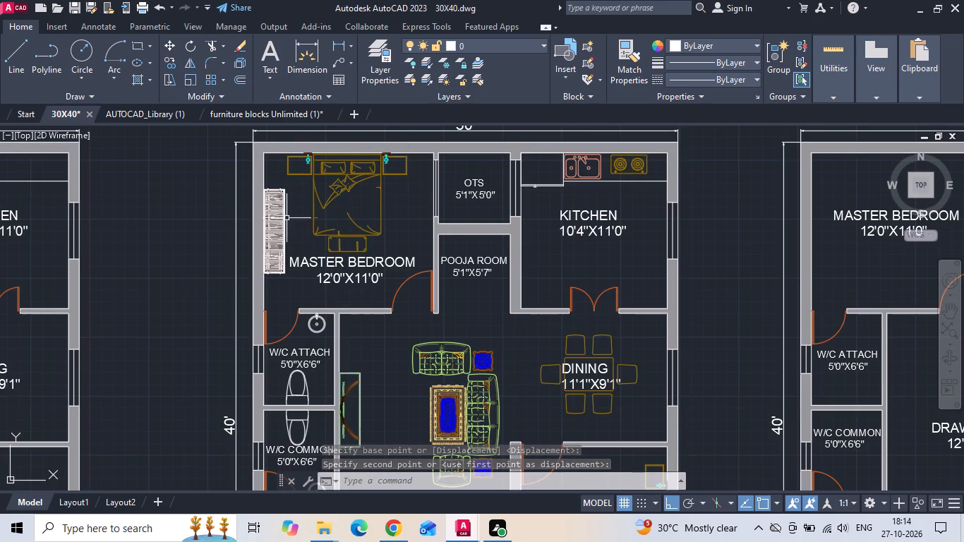
key(ctrl+s)
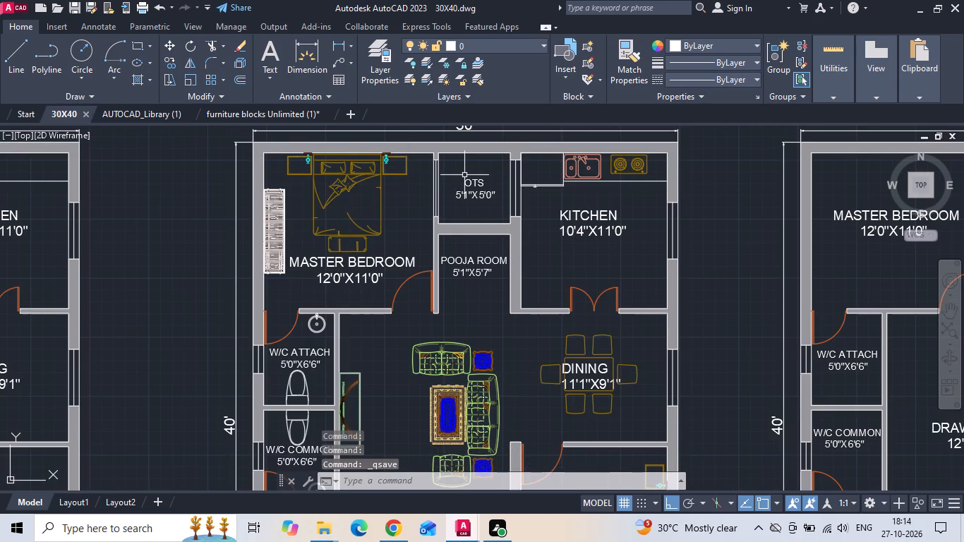
key(ctrl+s)
Switch to the furniture blocks Unlimited (1) drawing and look through its coloured top-view furniture and plant blocks.
scroll(536, 267, down, 1)
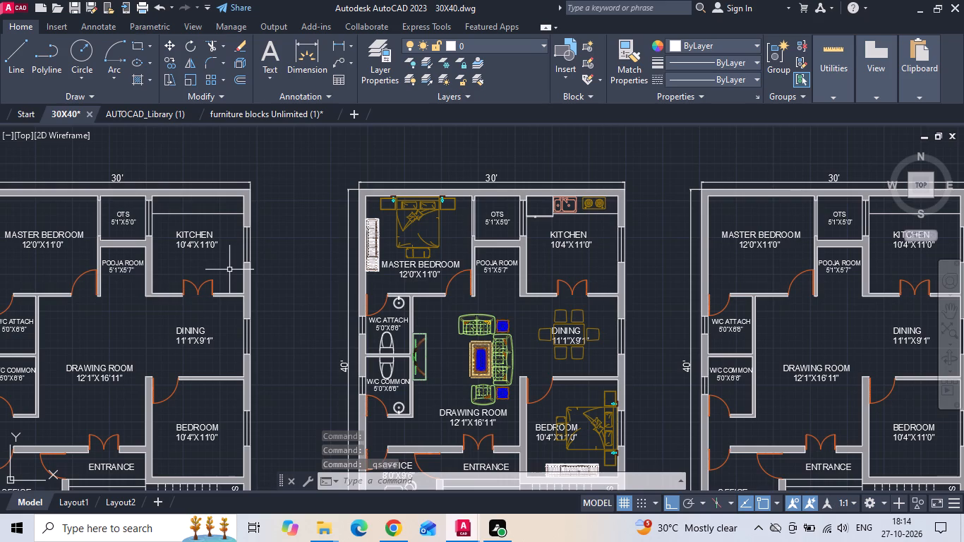
click(225, 112)
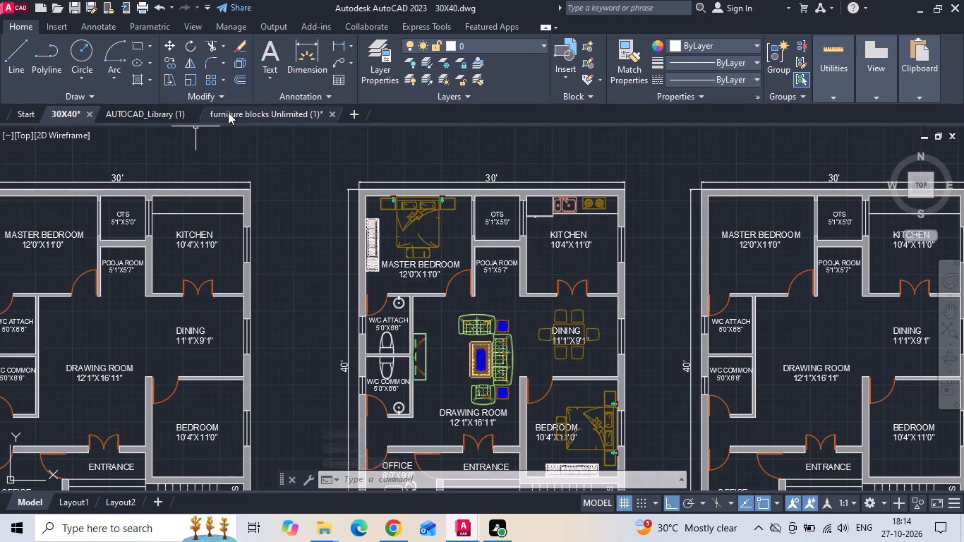
scroll(558, 174, up, 2)
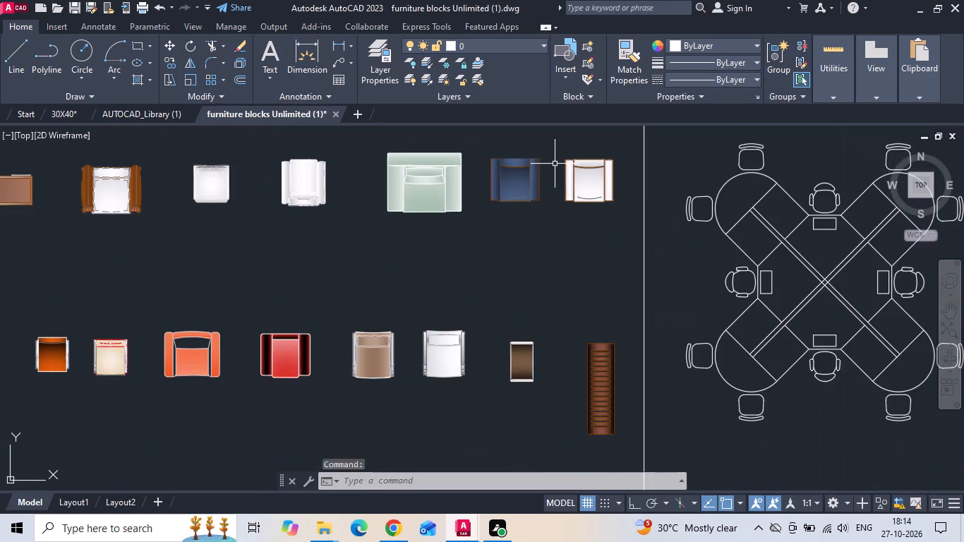
scroll(553, 165, down, 3)
scroll(536, 303, up, 4)
scroll(593, 231, down, 2)
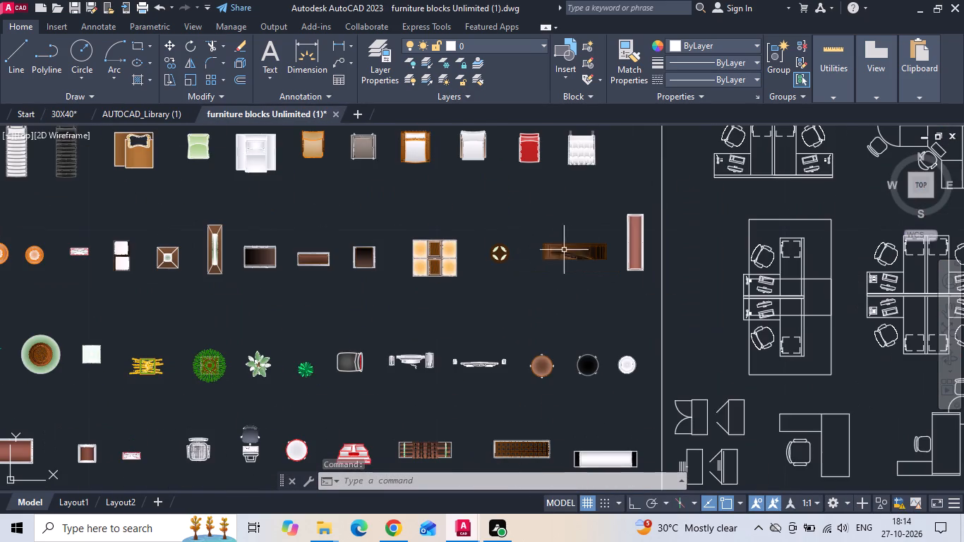
scroll(277, 385, up, 2)
middle_drag(289, 284, 376, 284)
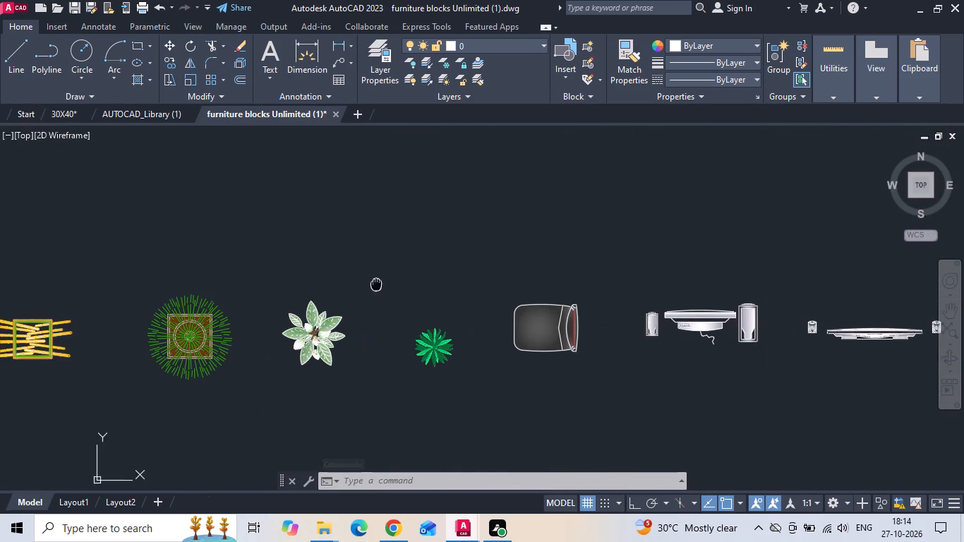
middle_drag(376, 284, 377, 284)
scroll(354, 290, down, 1)
middle_drag(195, 322, 543, 313)
middle_drag(216, 326, 429, 316)
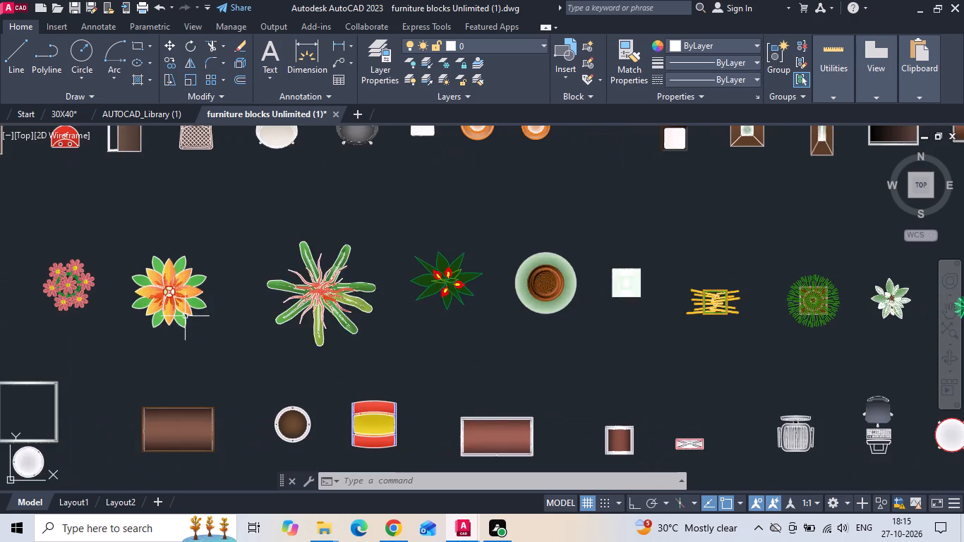
middle_drag(201, 313, 502, 244)
scroll(406, 232, down, 1)
middle_drag(186, 282, 454, 250)
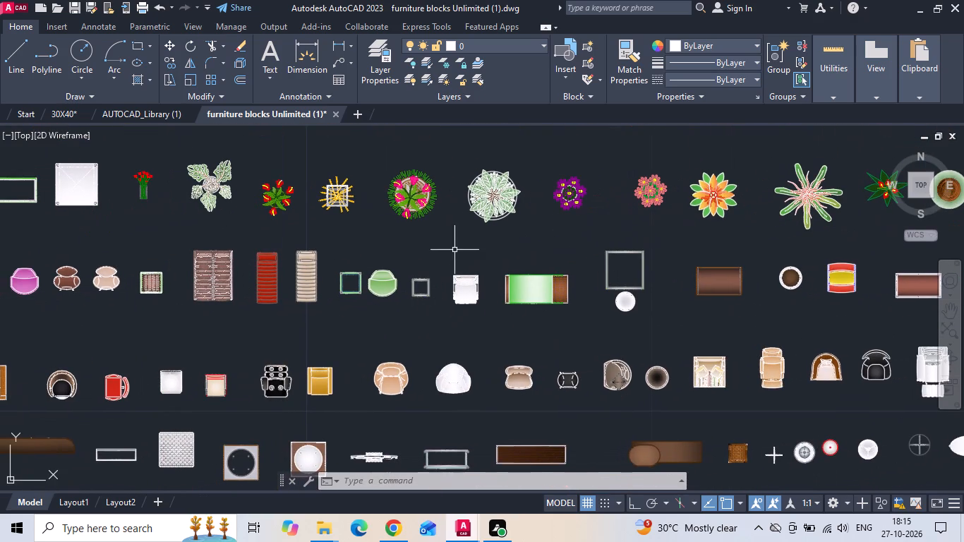
middle_drag(270, 299, 453, 276)
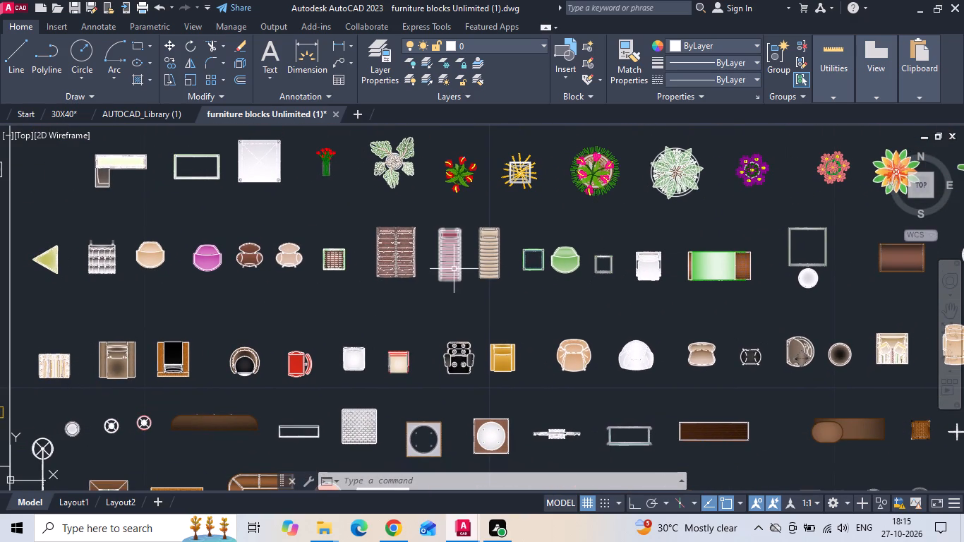
scroll(319, 244, down, 2)
scroll(292, 378, up, 2)
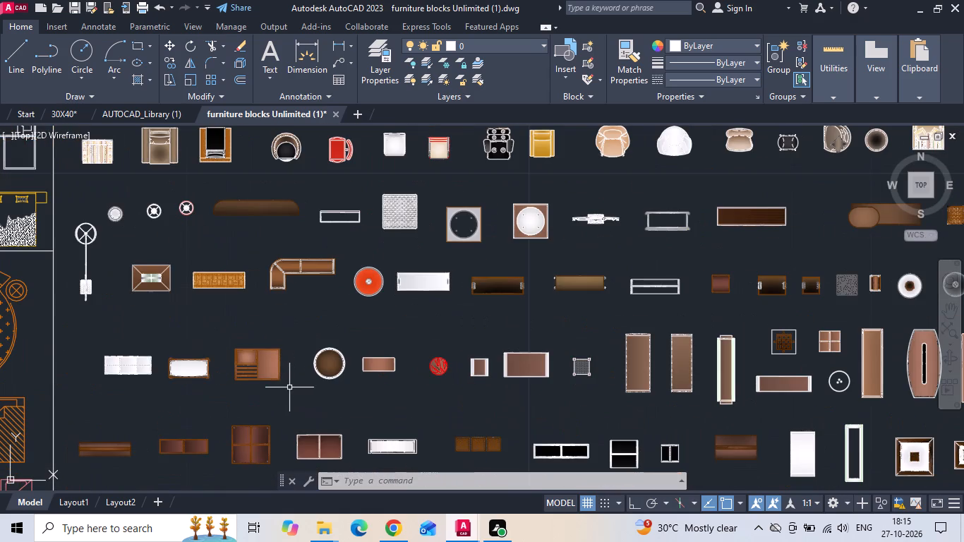
scroll(223, 245, down, 1)
middle_drag(335, 367, 248, 184)
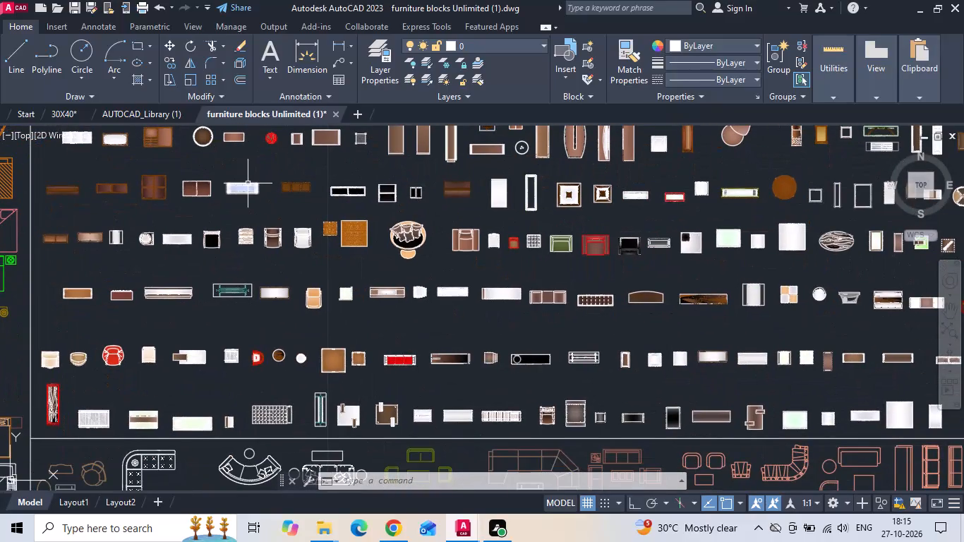
scroll(330, 202, down, 3)
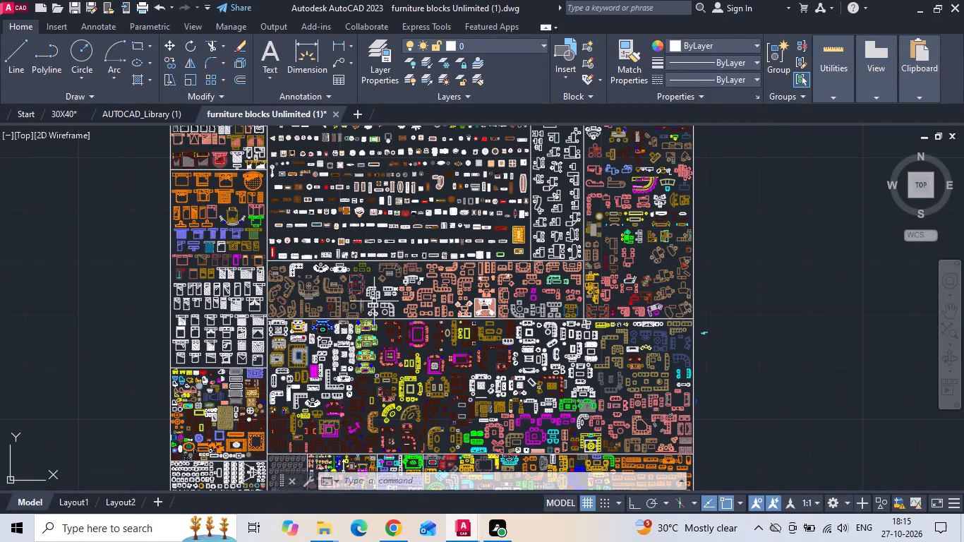
Examine the decor section of the block library: picture frames, mirrors, lamps, vases and potted plants.
middle_drag(358, 389, 357, 174)
scroll(325, 340, up, 4)
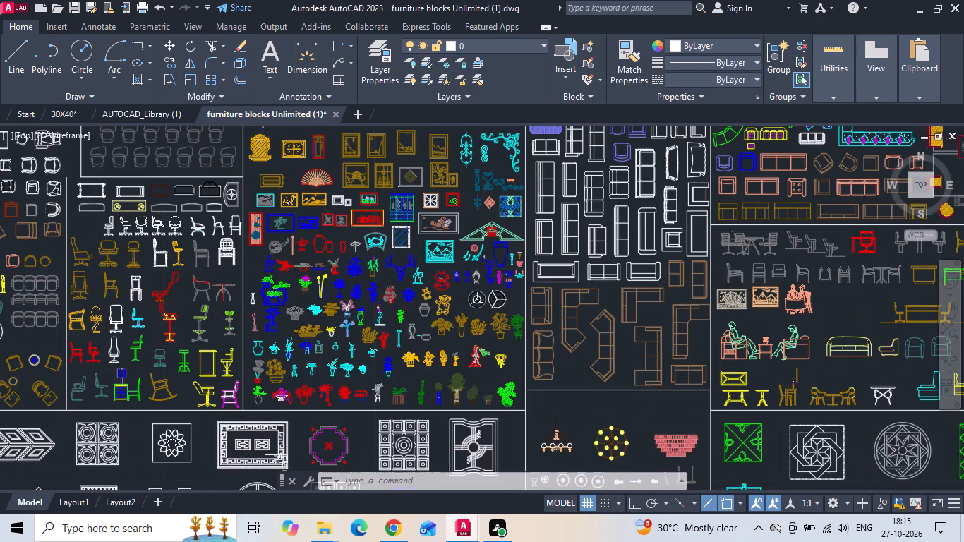
middle_drag(381, 218, 408, 337)
scroll(265, 285, up, 2)
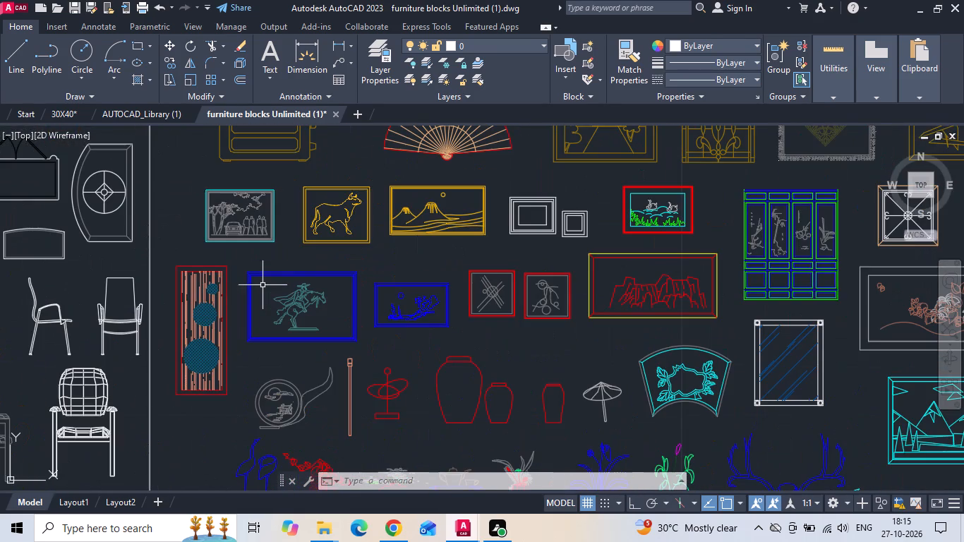
middle_drag(262, 289, 246, 400)
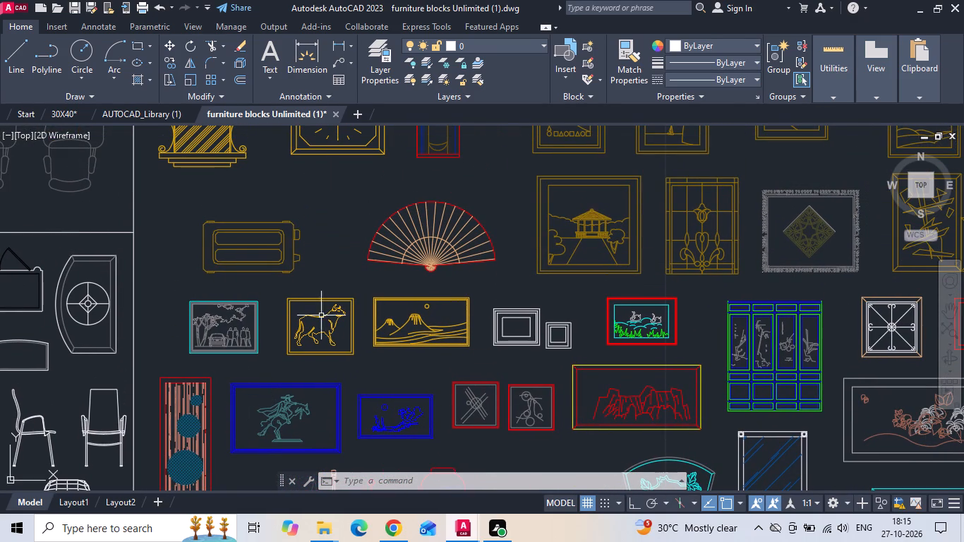
scroll(330, 299, down, 2)
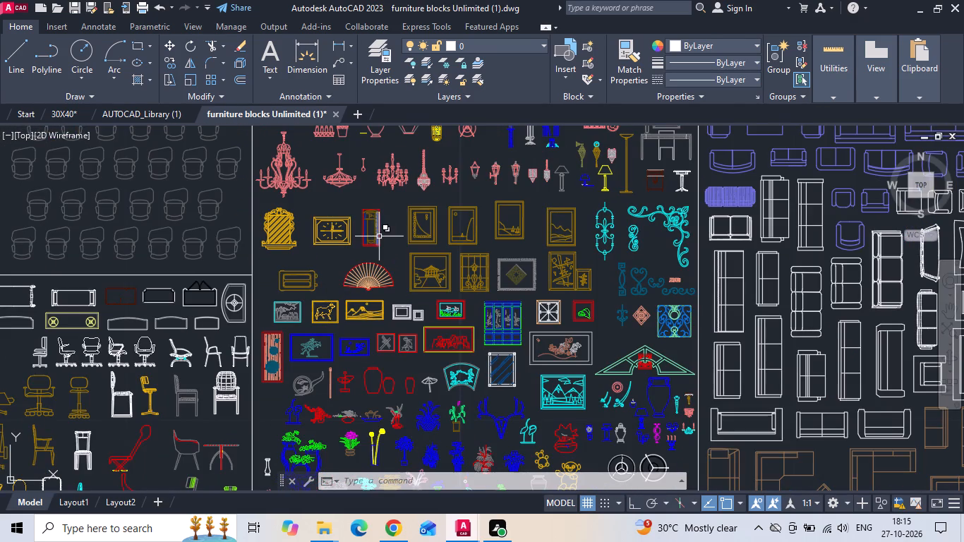
middle_drag(375, 239, 339, 385)
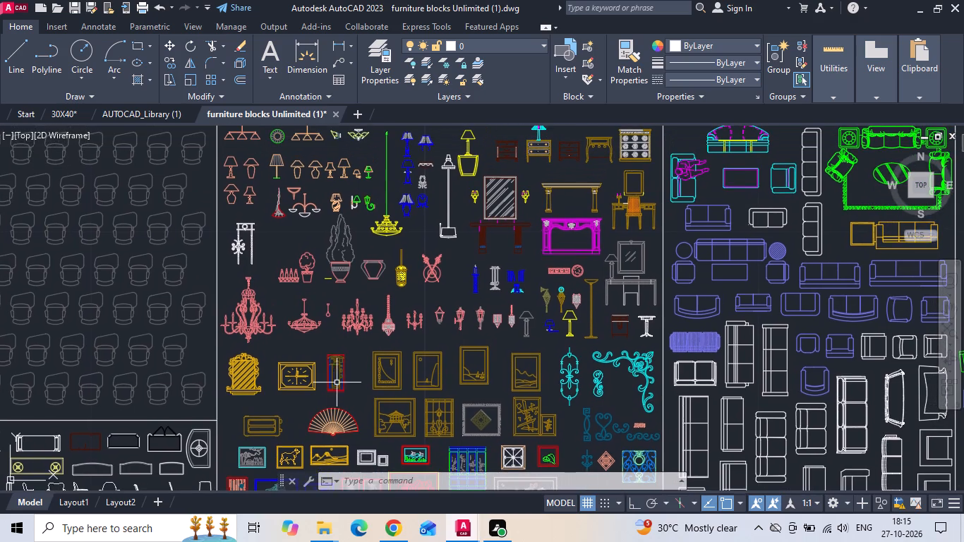
middle_drag(374, 263, 354, 265)
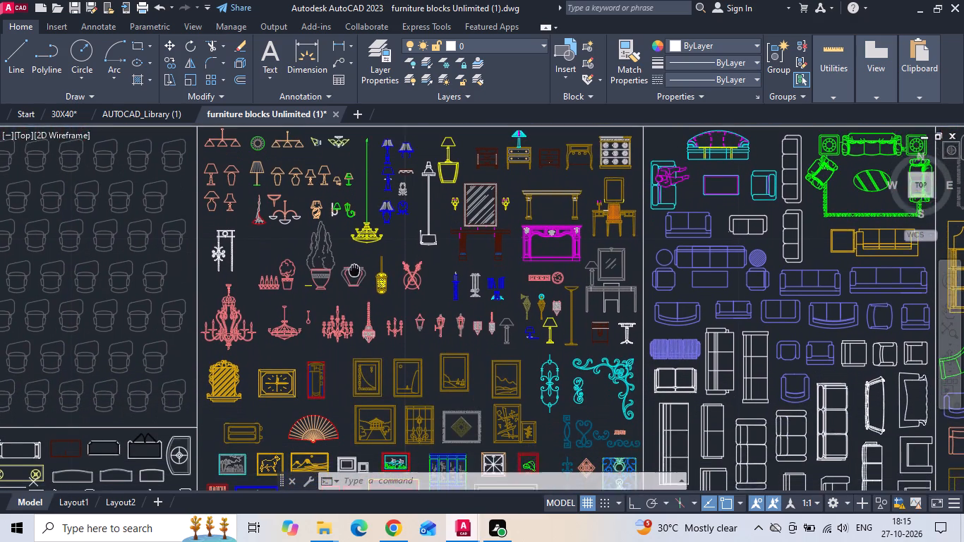
middle_drag(354, 265, 354, 260)
middle_drag(364, 376, 356, 224)
scroll(351, 368, up, 2)
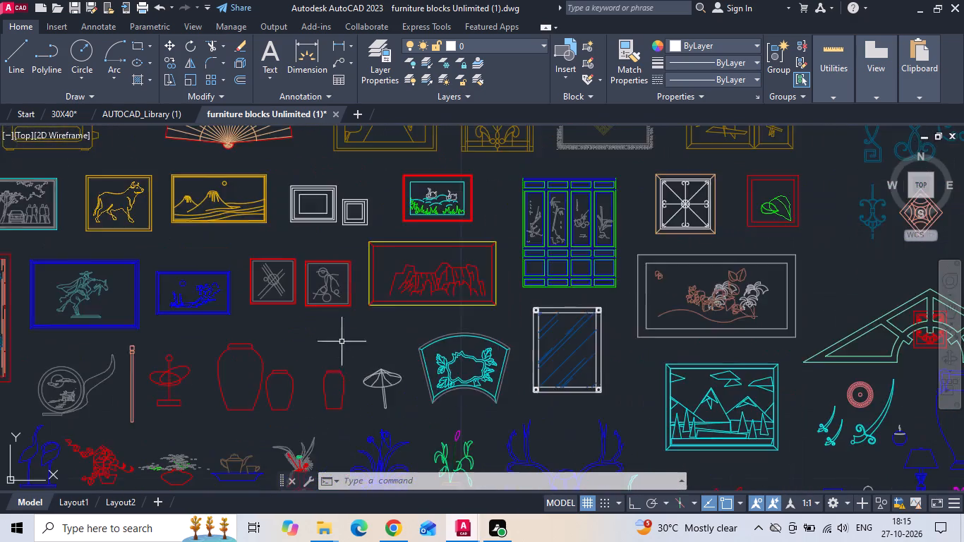
scroll(339, 240, down, 3)
scroll(363, 355, up, 3)
scroll(433, 322, down, 2)
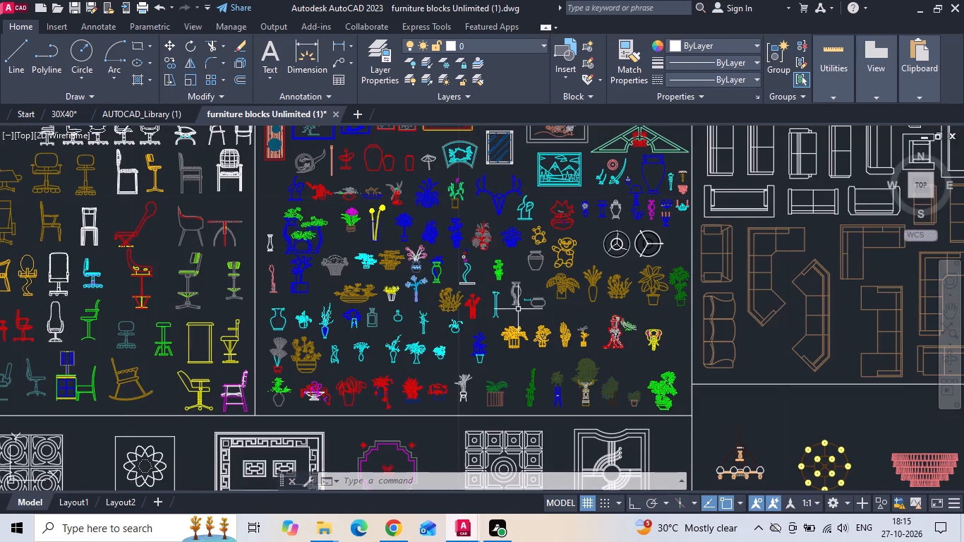
Examine the lighting section of the block library: chandeliers, ceiling lamps and other light fittings.
middle_drag(258, 325, 430, 232)
scroll(486, 255, down, 2)
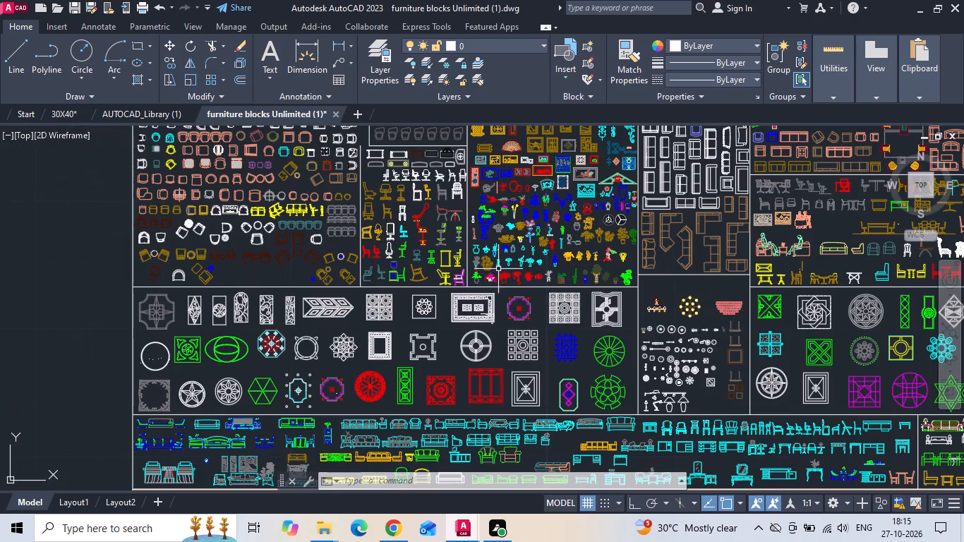
middle_drag(321, 382, 321, 301)
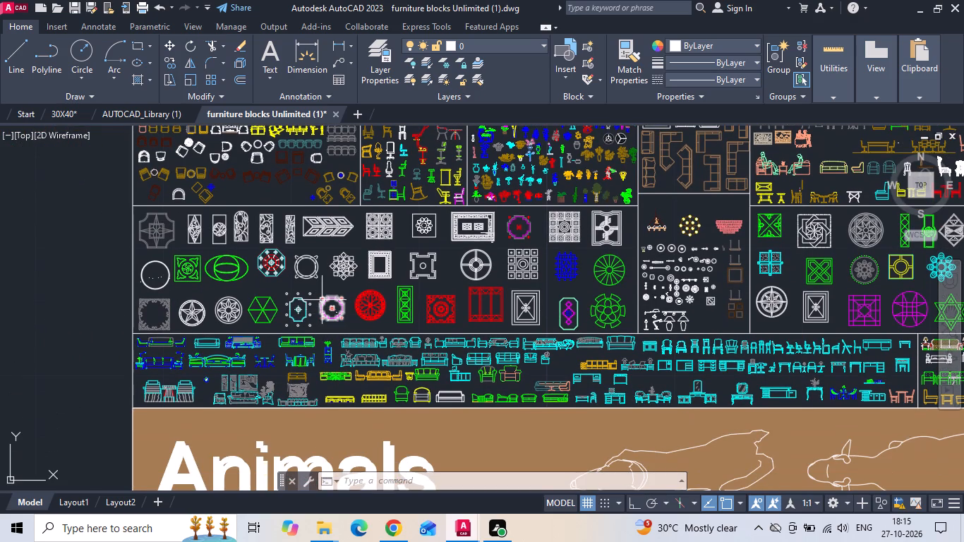
scroll(637, 269, up, 4)
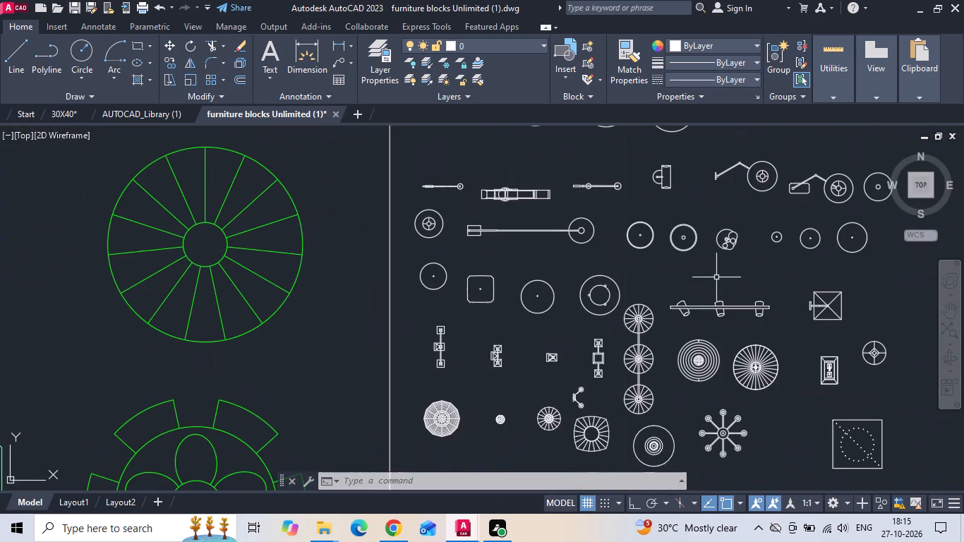
middle_drag(670, 271, 462, 243)
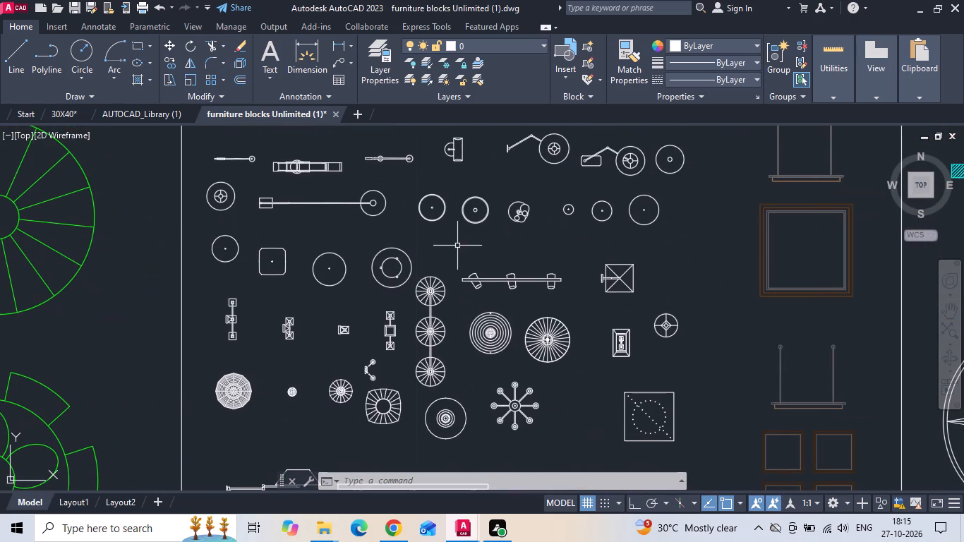
scroll(457, 246, down, 2)
middle_drag(457, 253, 438, 412)
scroll(399, 365, down, 1)
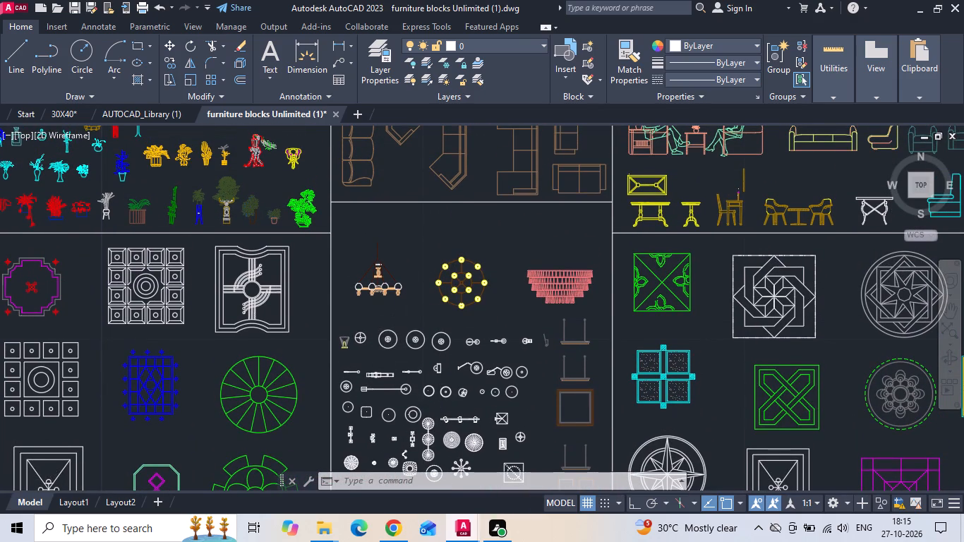
Look through the decorative floor pattern blocks and the furniture elevations next to them in the block library.
middle_drag(630, 364, 283, 278)
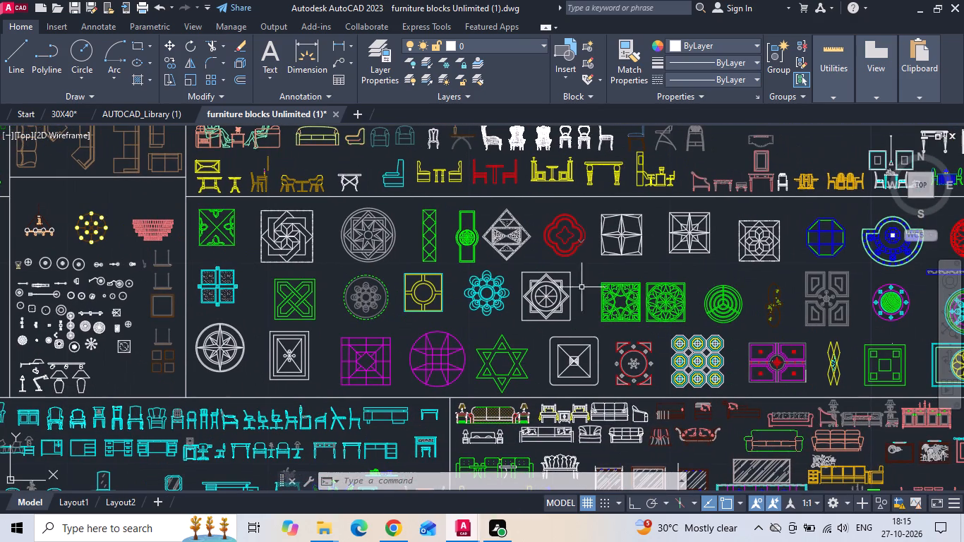
middle_drag(675, 323, 257, 294)
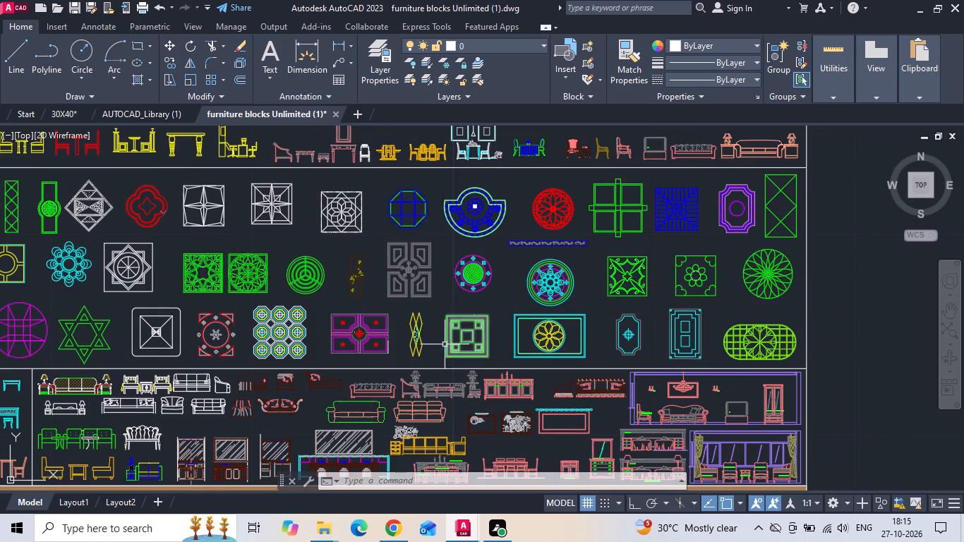
middle_drag(438, 339, 471, 195)
scroll(491, 221, down, 1)
scroll(478, 246, up, 3)
scroll(474, 247, down, 2)
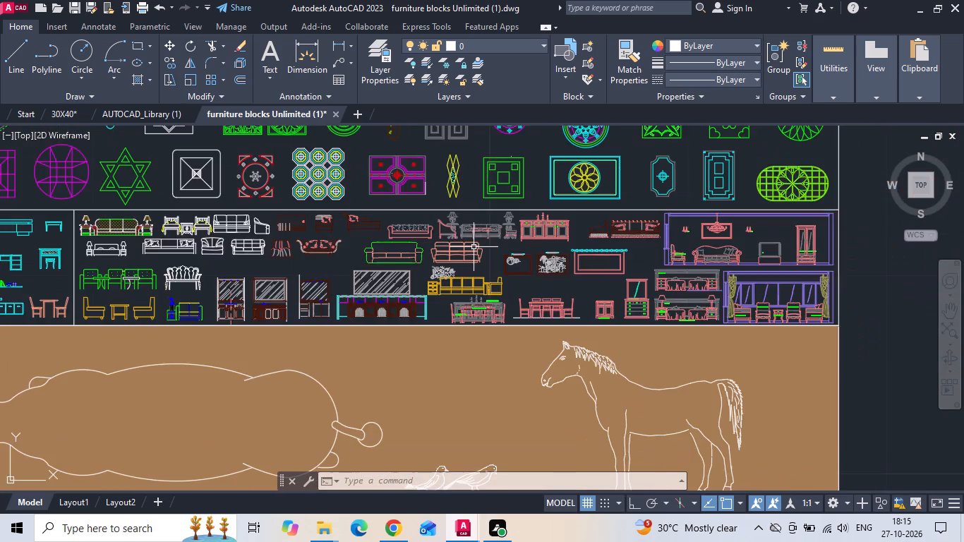
scroll(474, 247, down, 1)
middle_drag(504, 195, 496, 272)
scroll(496, 272, up, 2)
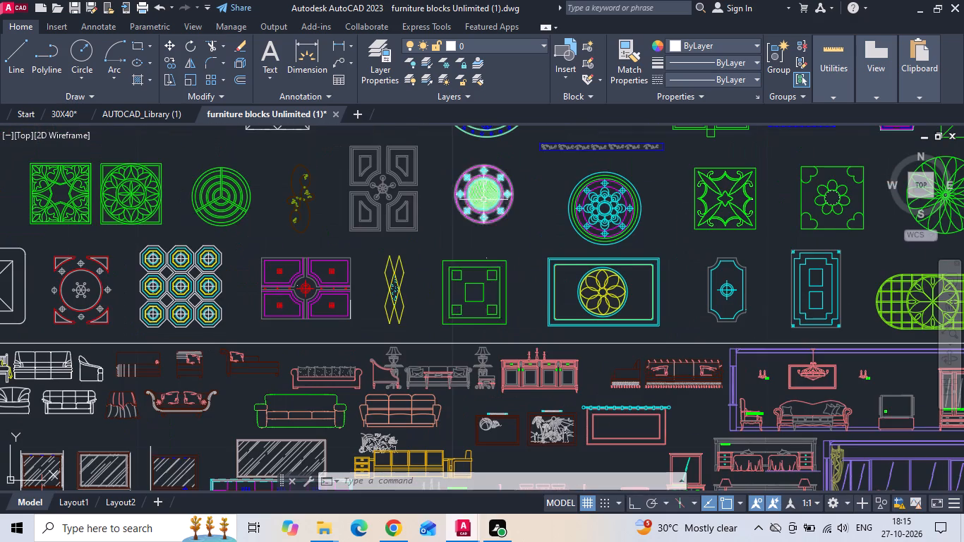
Examine the top-view sofa and living room seating sets in the block library.
middle_drag(487, 230, 472, 303)
scroll(464, 351, down, 2)
middle_drag(516, 197, 517, 373)
scroll(533, 201, up, 2)
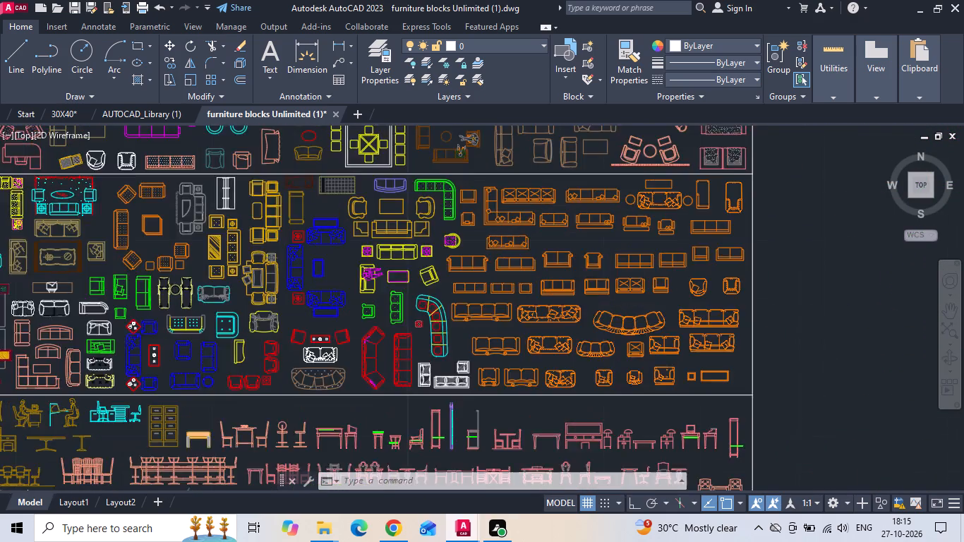
scroll(506, 403, down, 1)
middle_click(508, 225)
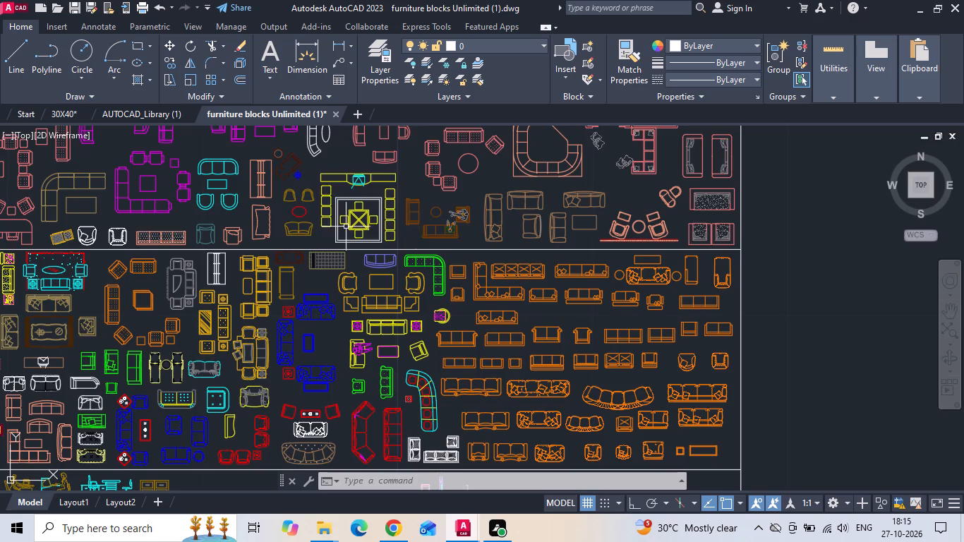
middle_drag(338, 245, 573, 404)
middle_drag(287, 311, 567, 325)
scroll(572, 325, down, 1)
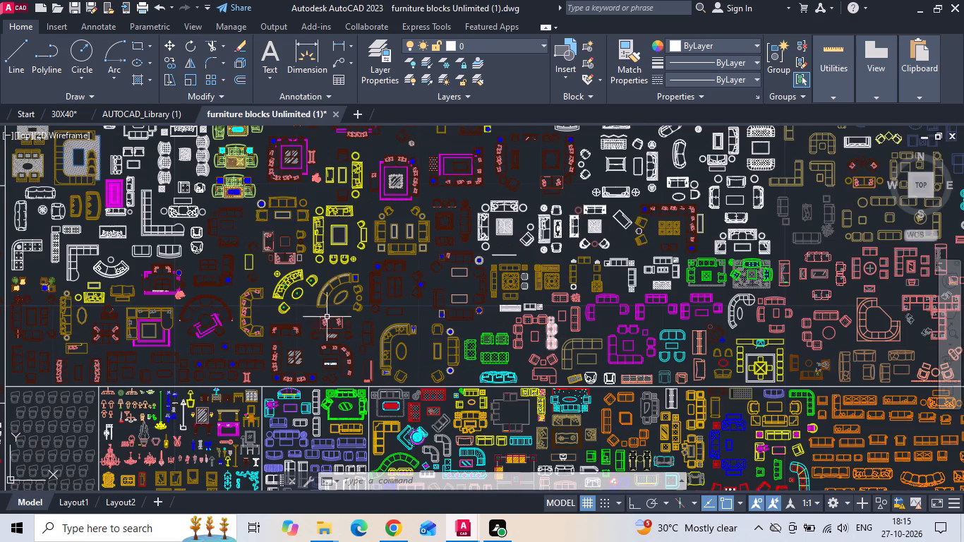
middle_drag(248, 248, 351, 442)
scroll(320, 157, up, 2)
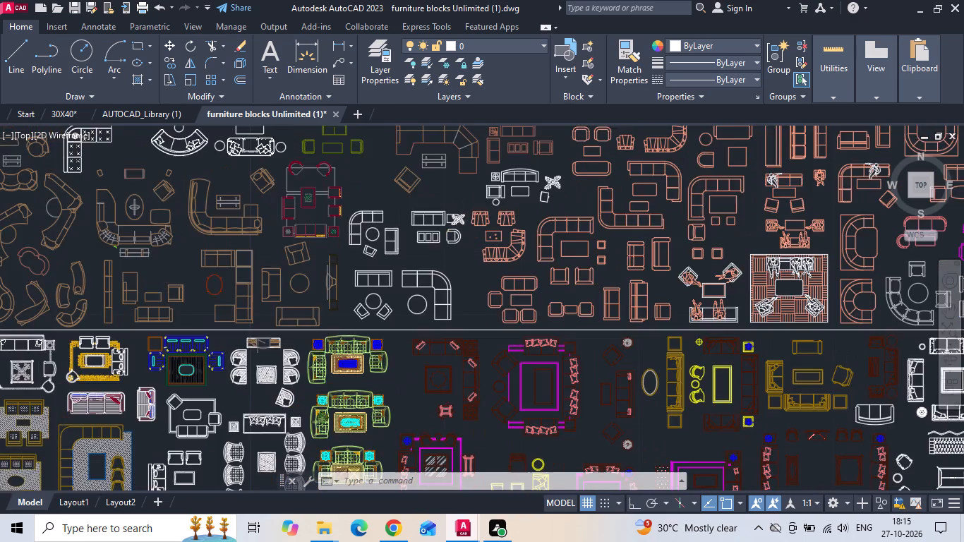
Look through the bed, chair, medical equipment, electronics, outdoor and dining table sections of the block library.
scroll(440, 318, down, 3)
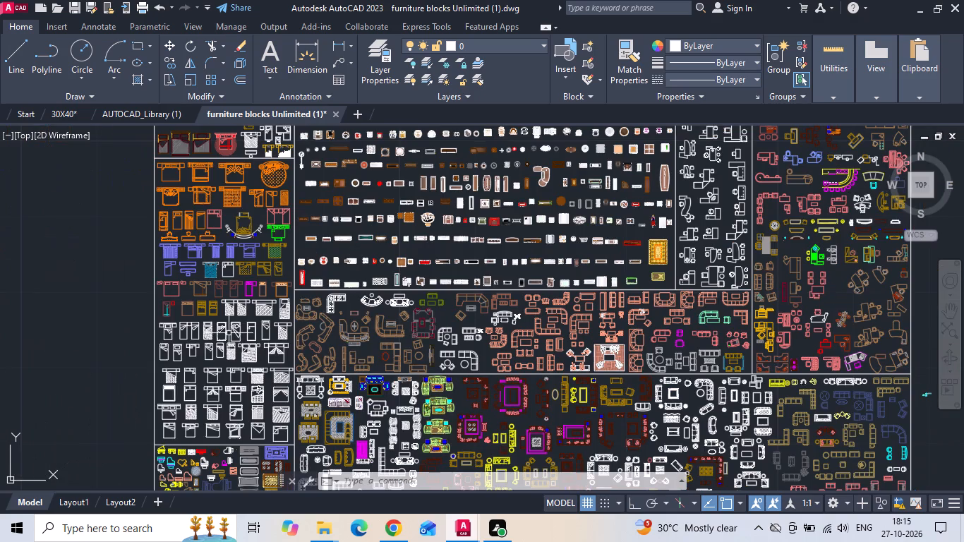
middle_drag(251, 206, 249, 239)
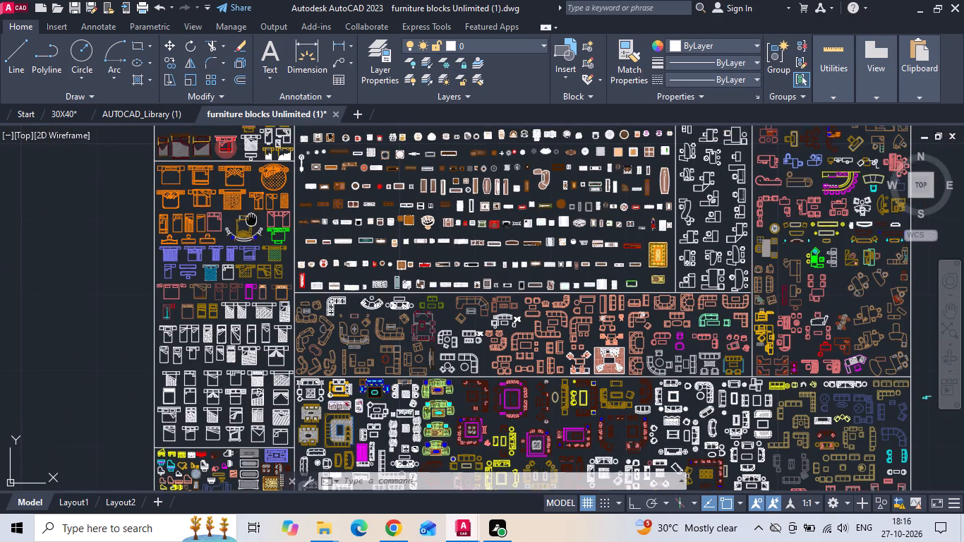
middle_drag(249, 239, 240, 407)
scroll(327, 176, up, 3)
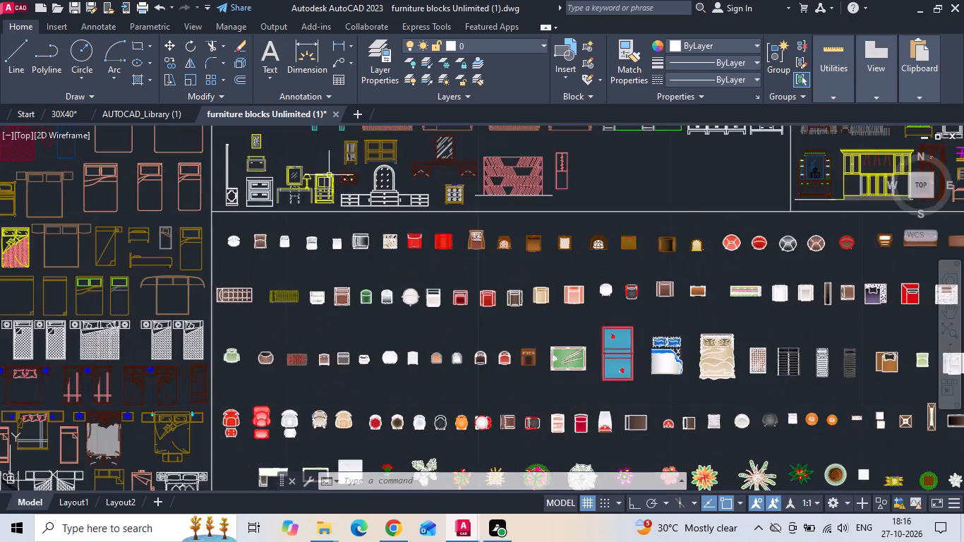
scroll(259, 270, down, 3)
scroll(354, 301, down, 1)
scroll(605, 229, up, 4)
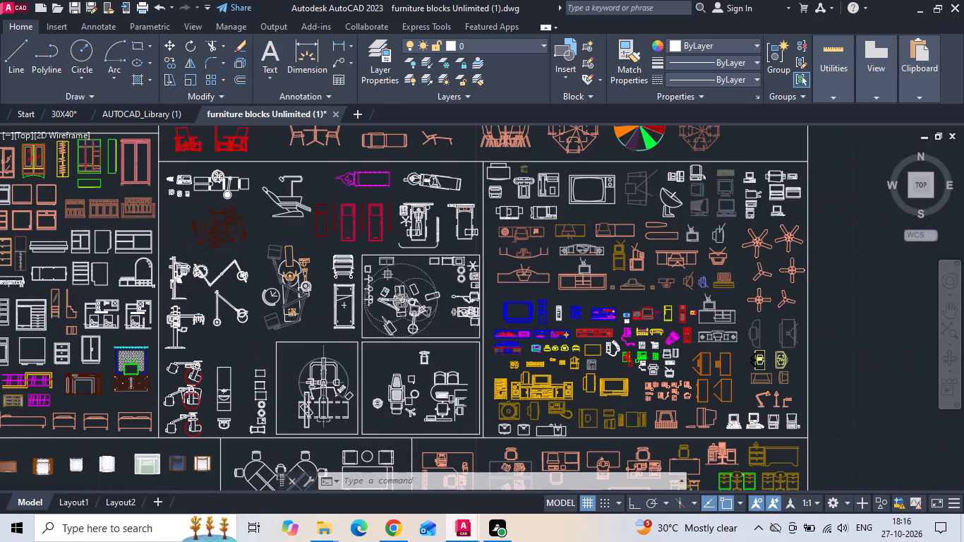
scroll(476, 311, down, 3)
scroll(468, 256, up, 4)
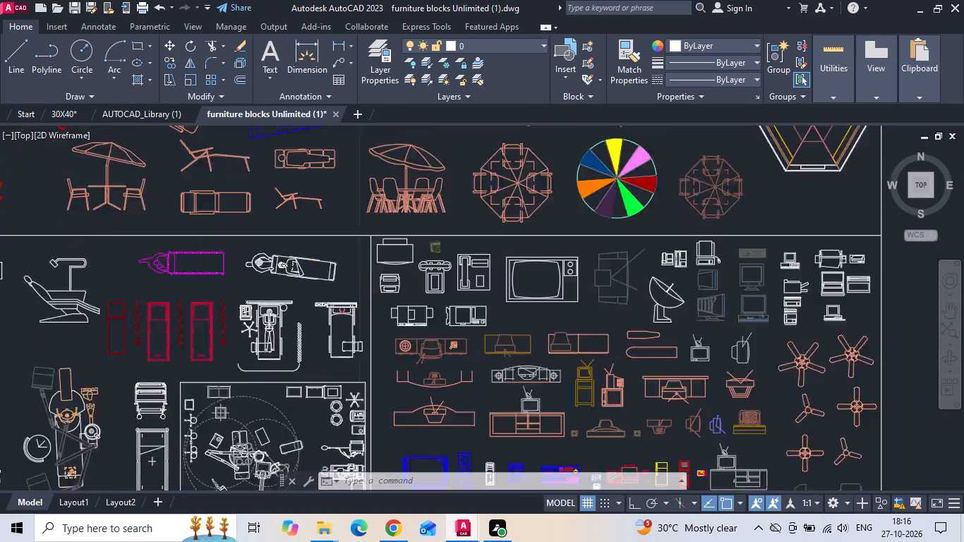
scroll(403, 188, up, 3)
scroll(534, 265, down, 7)
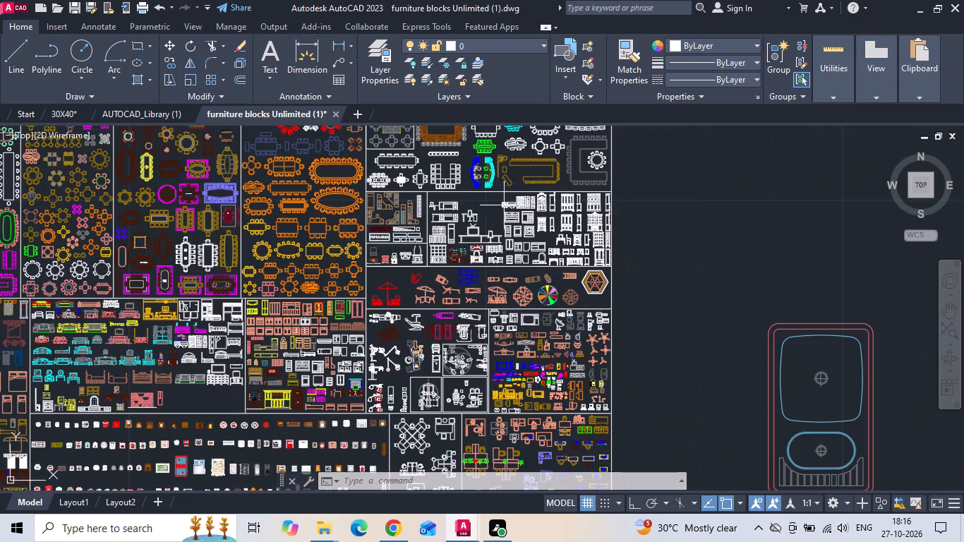
middle_drag(507, 164, 583, 324)
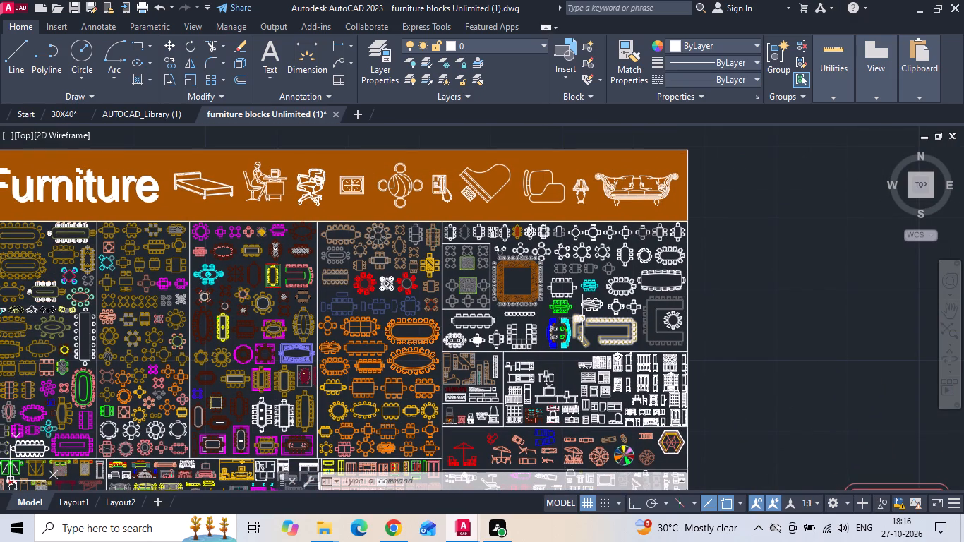
Save the furniture blocks Unlimited (1) drawing.
key(ctrl+s)
key(ctrl+s)
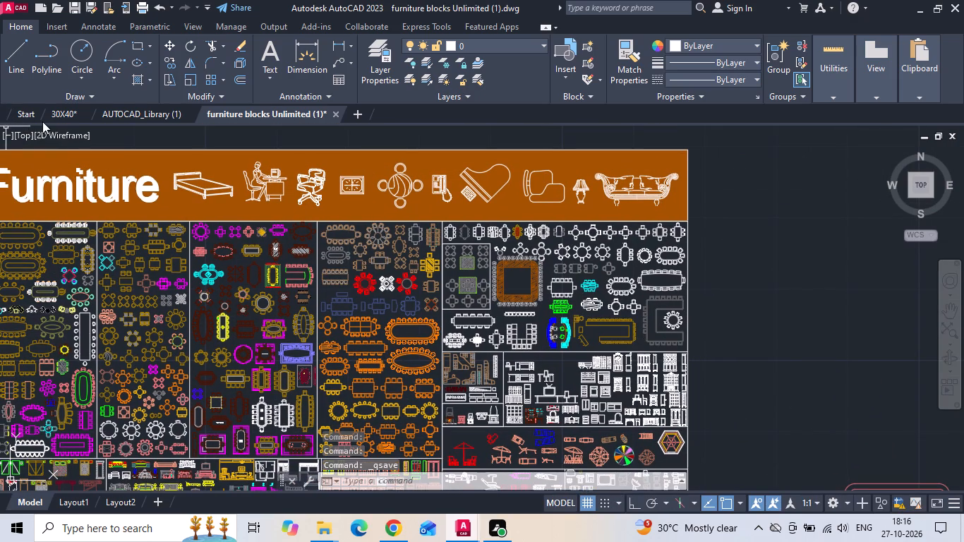
Switch to the 30X40 drawing and save it.
click(61, 110)
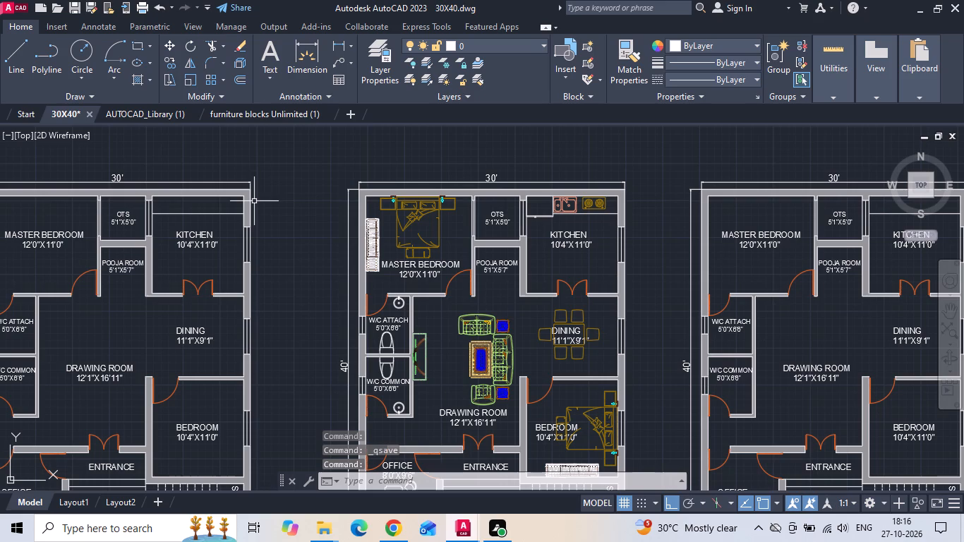
key(ctrl+s)
key(ctrl+s)
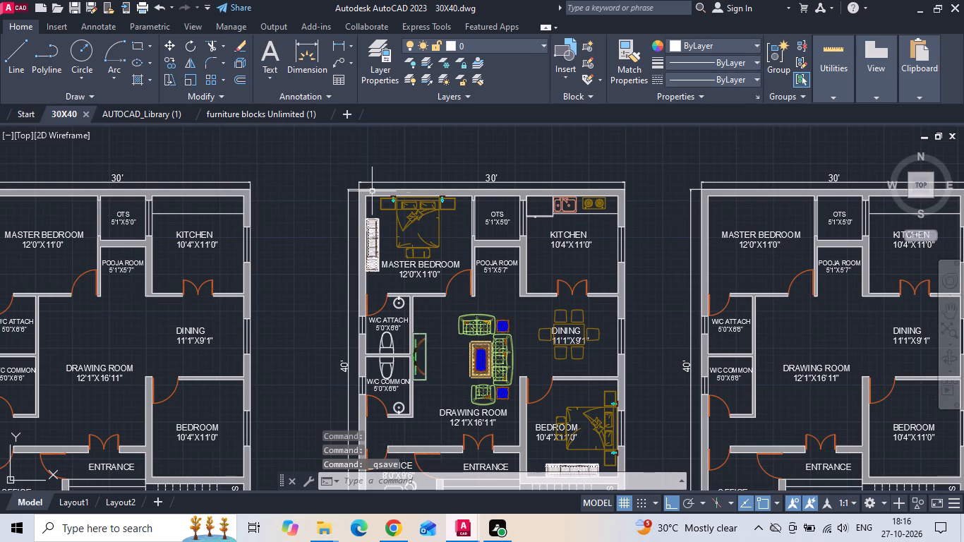
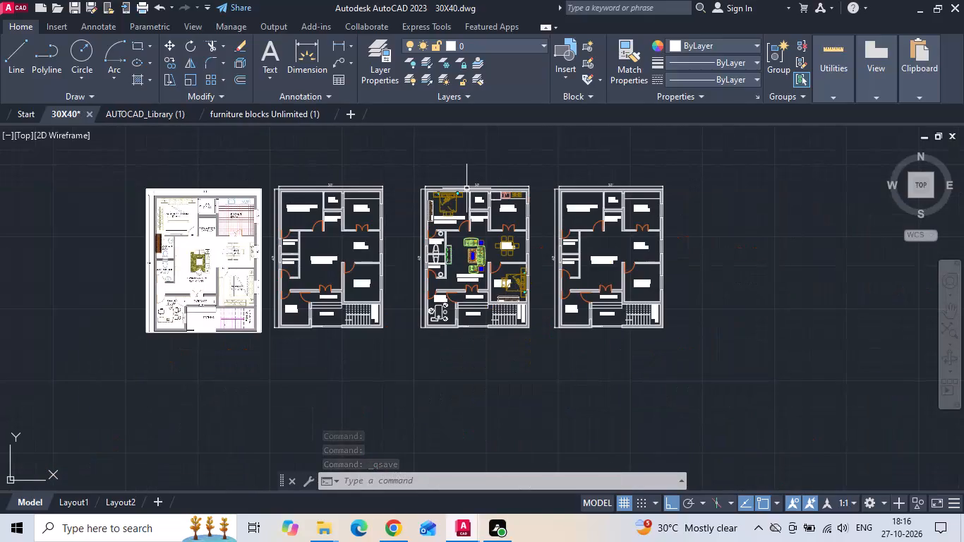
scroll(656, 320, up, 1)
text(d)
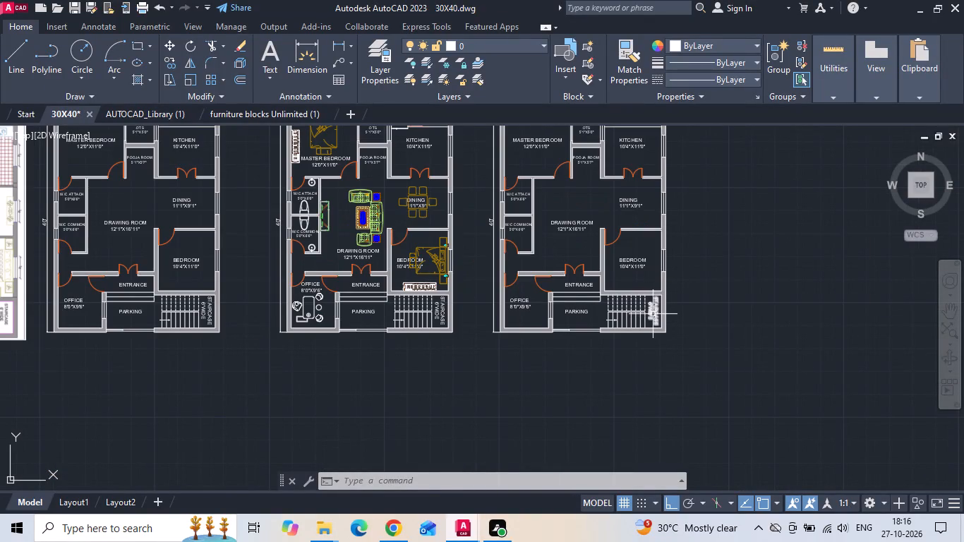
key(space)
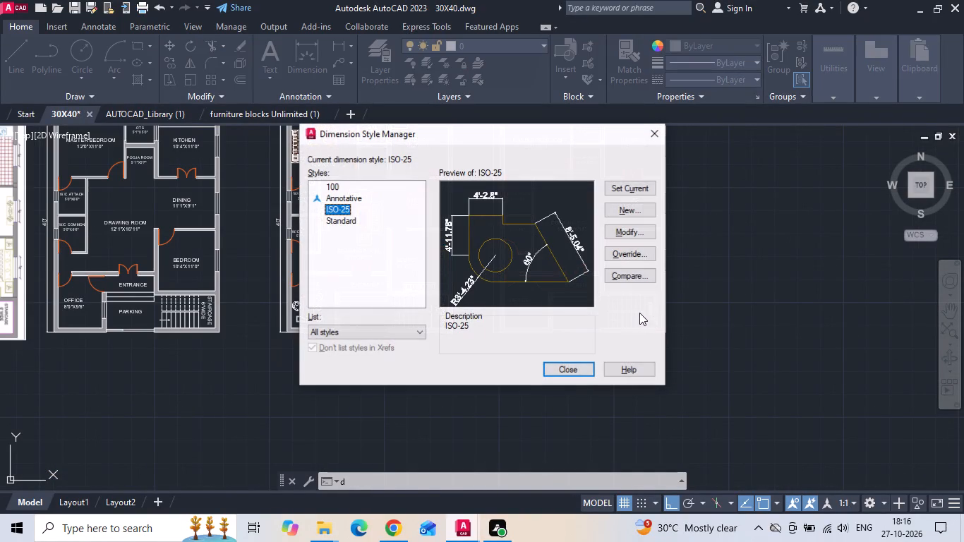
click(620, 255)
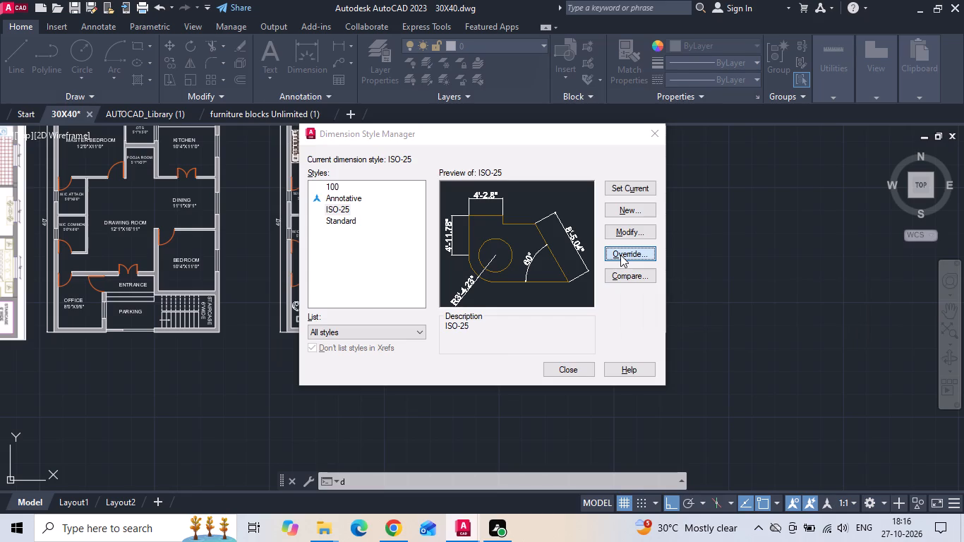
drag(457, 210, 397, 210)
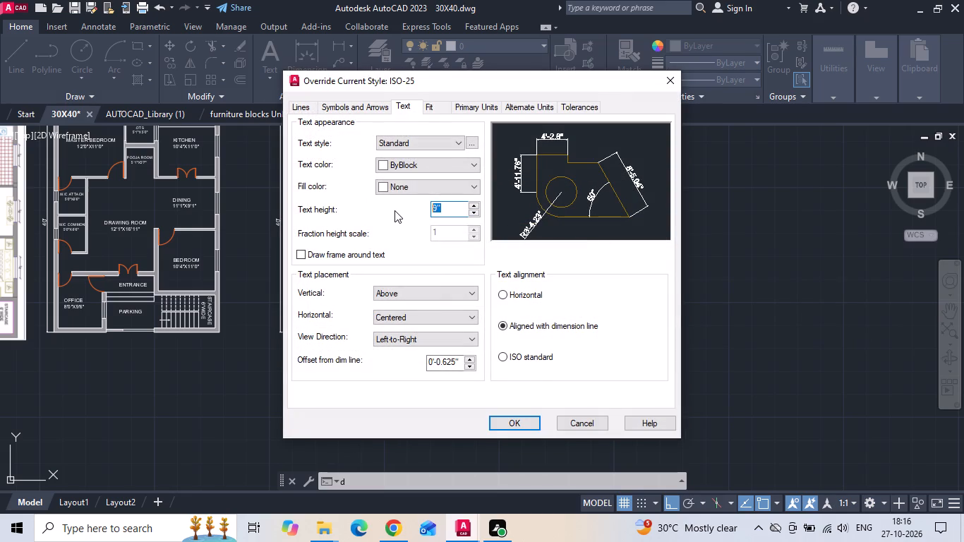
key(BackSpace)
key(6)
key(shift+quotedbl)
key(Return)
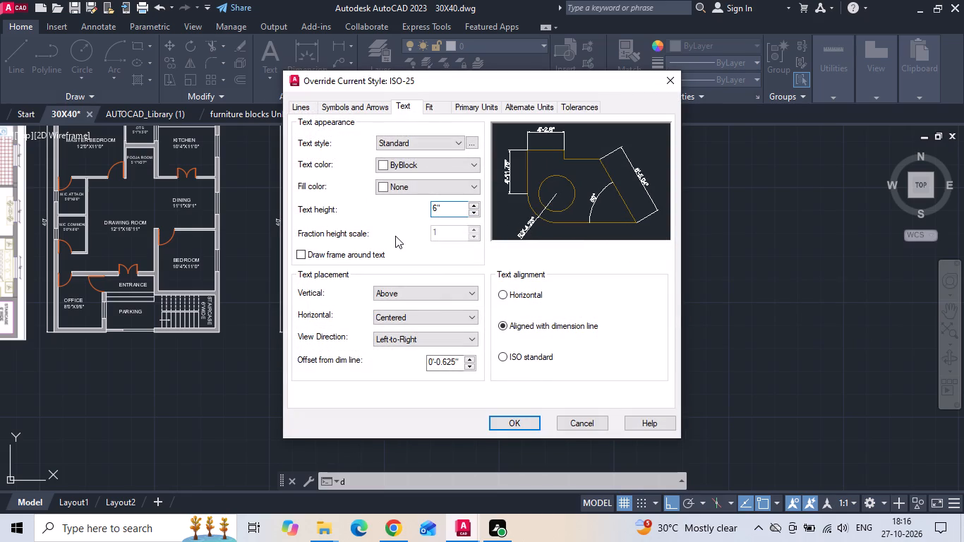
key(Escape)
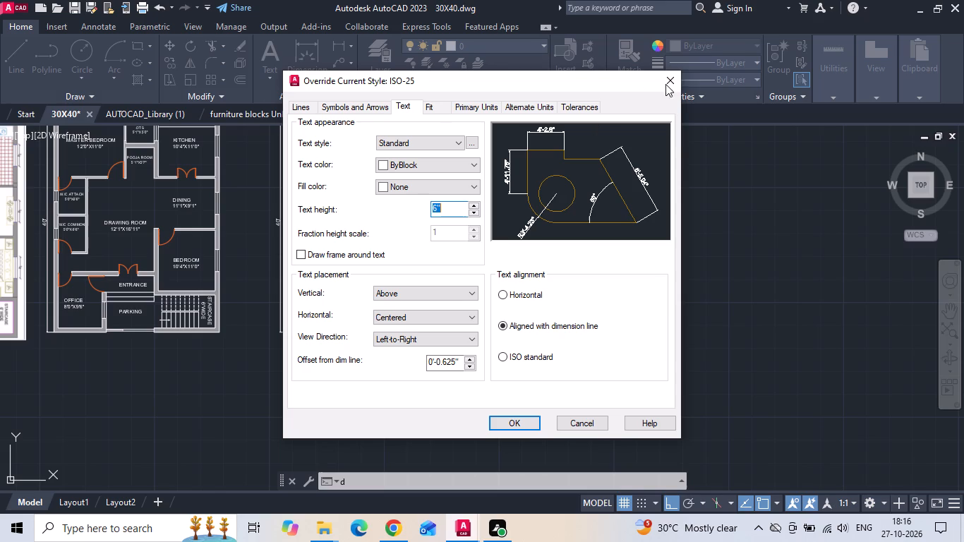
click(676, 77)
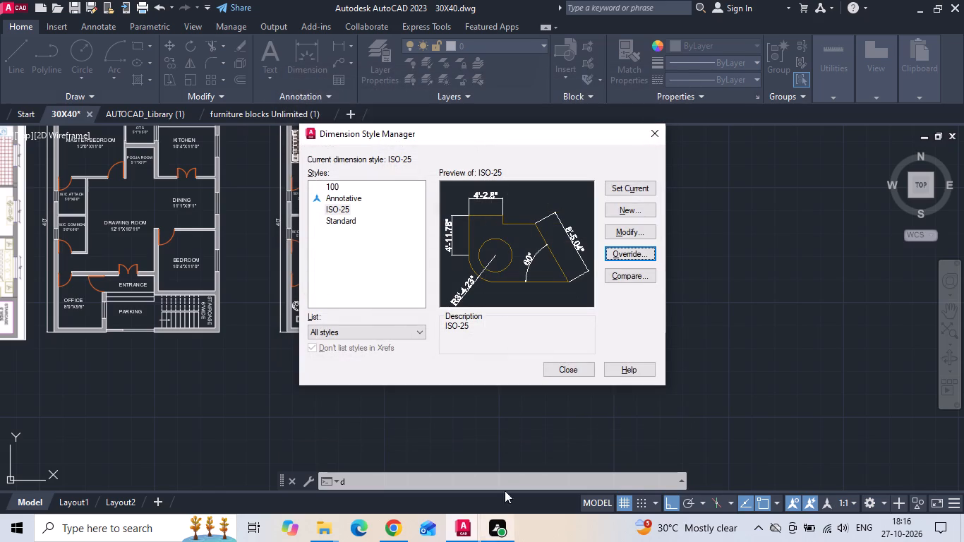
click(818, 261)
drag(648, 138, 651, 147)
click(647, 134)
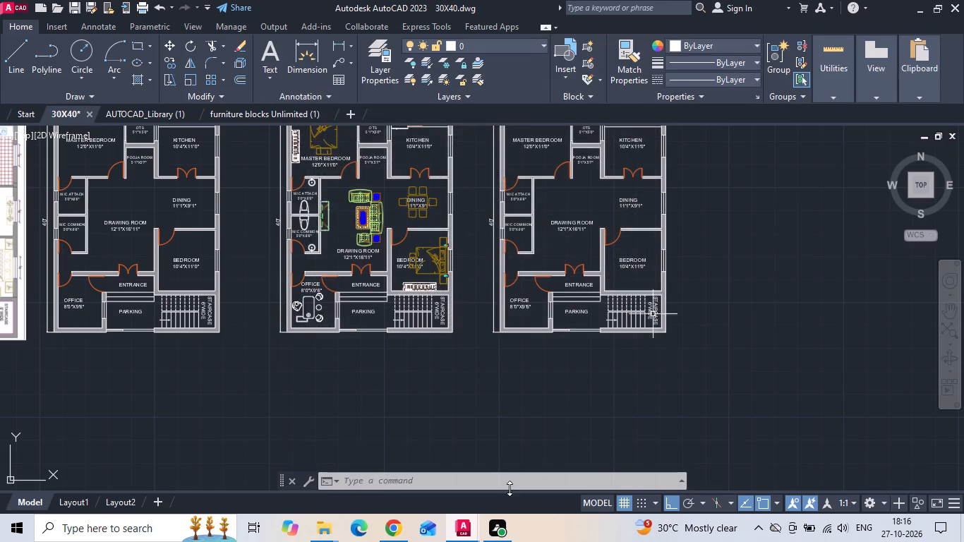
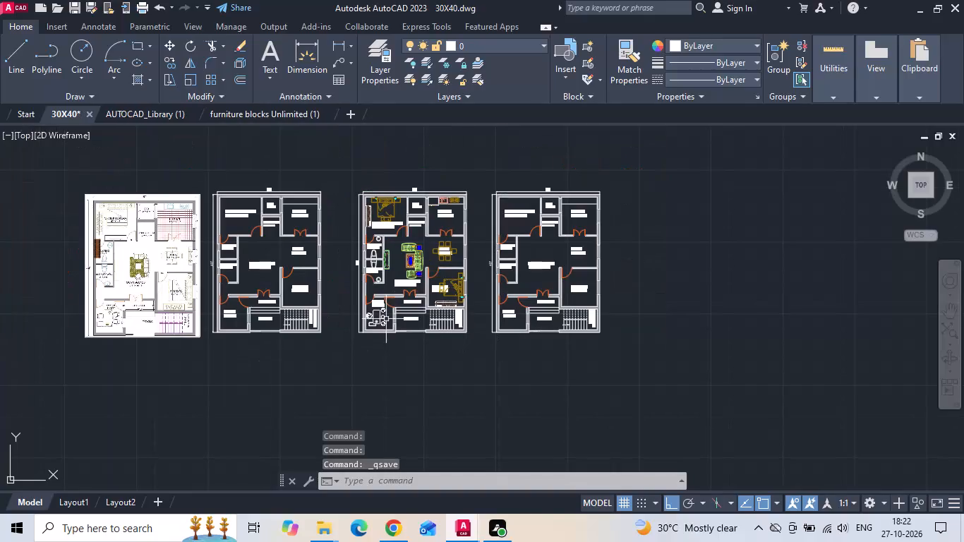
Delete the reference floor plan image beside the three drawn plans.
drag(119, 193, 99, 240)
click(84, 267)
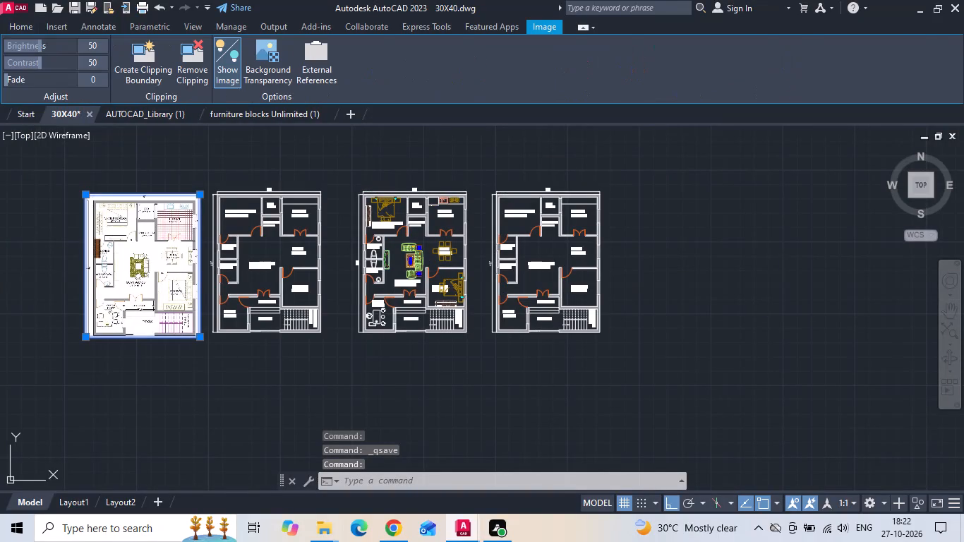
key(Delete)
Override the ISO-25 dimension style with red text, green dimension lines and green extension lines, and set it current.
text(d)
key(space)
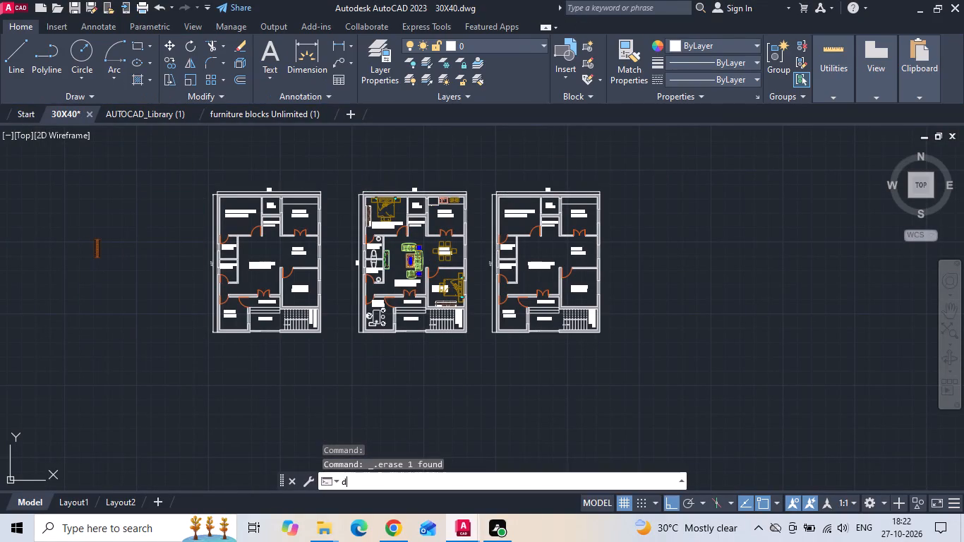
click(614, 255)
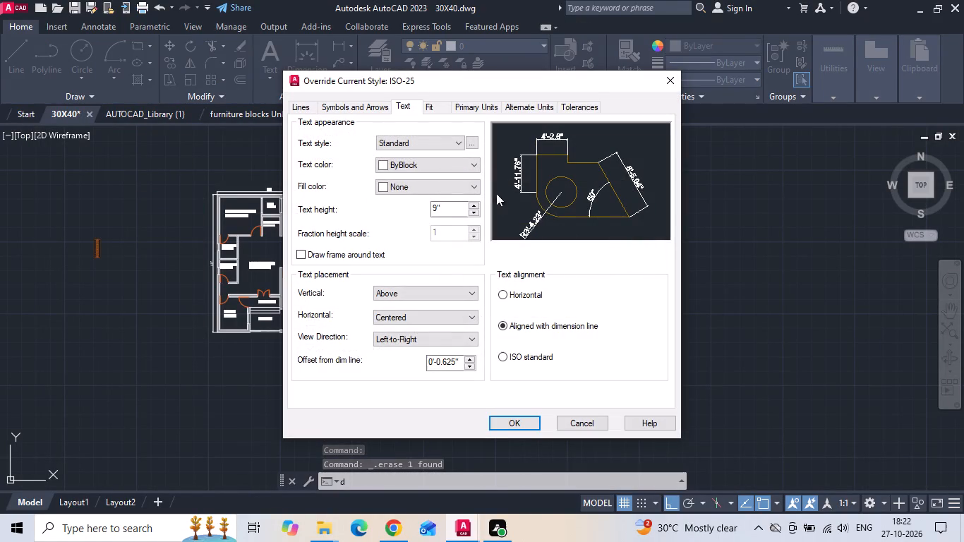
click(383, 166)
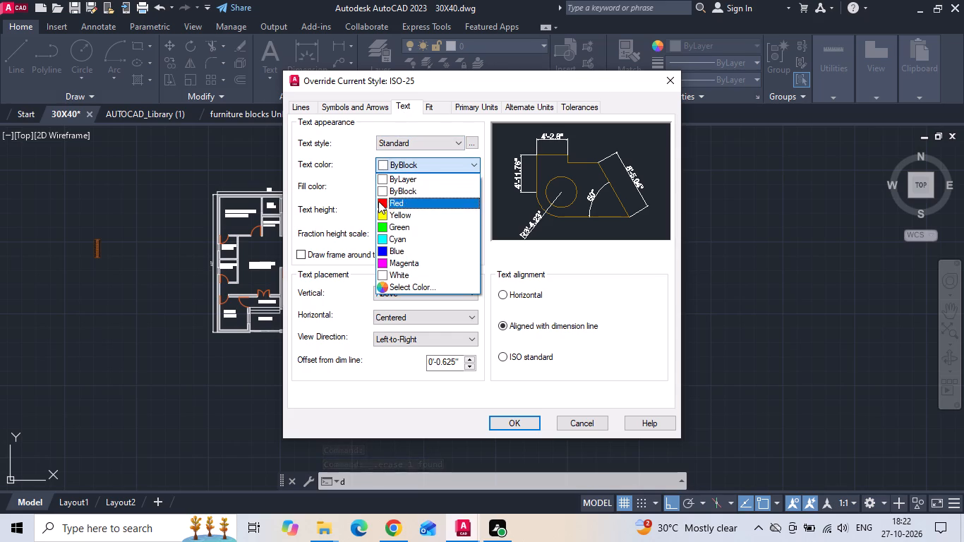
click(378, 201)
click(308, 113)
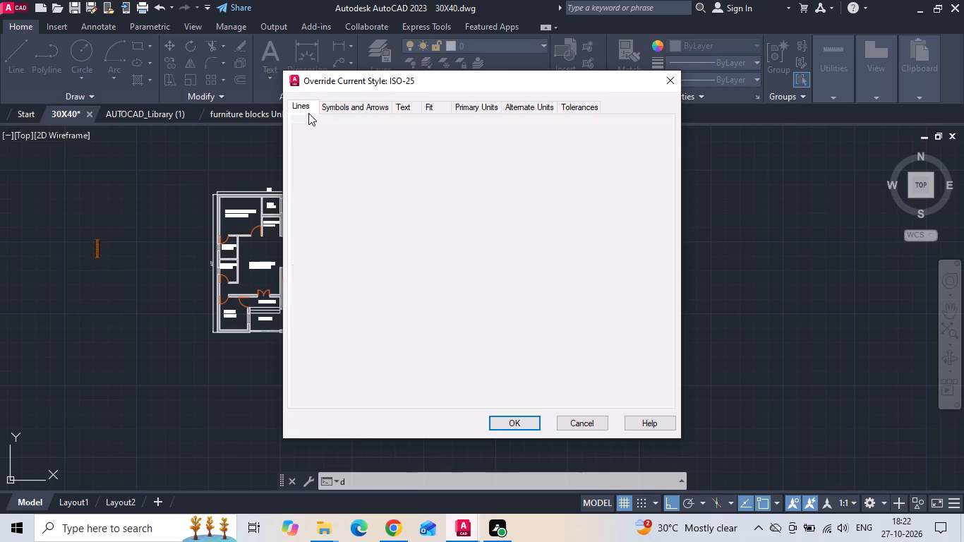
click(371, 140)
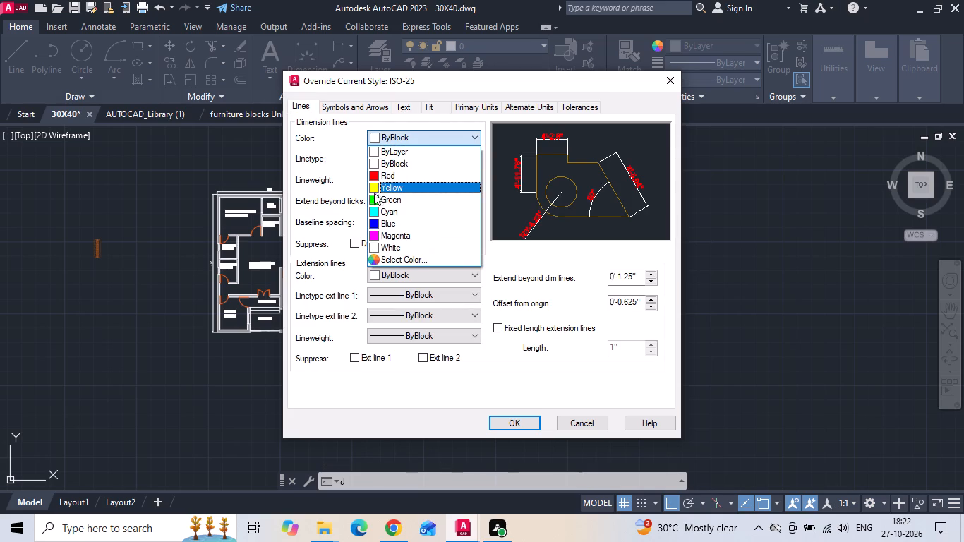
click(373, 203)
click(373, 272)
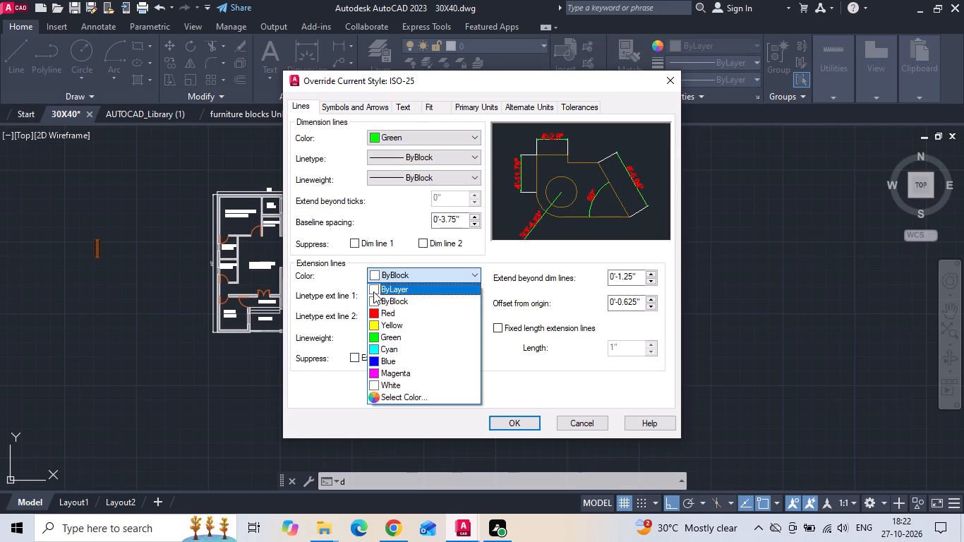
click(371, 335)
click(507, 419)
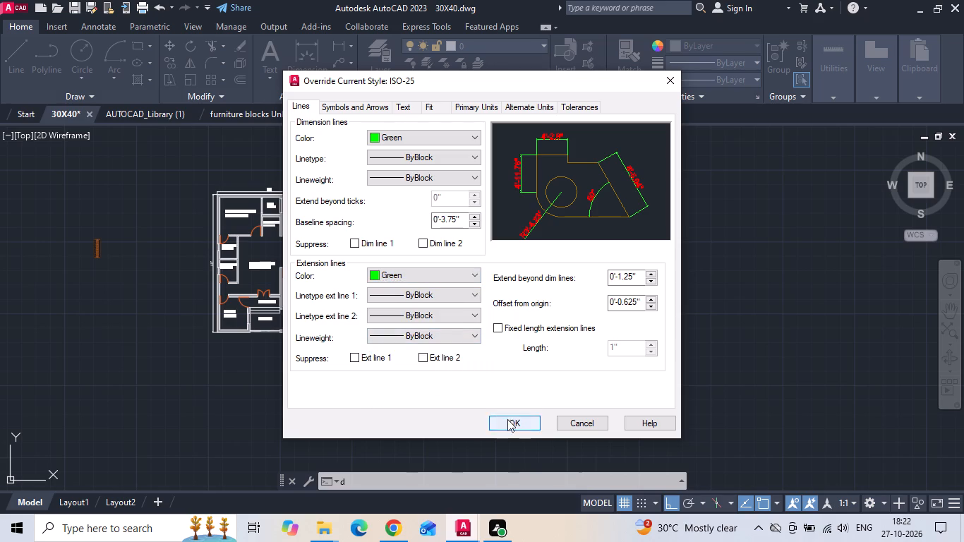
click(637, 186)
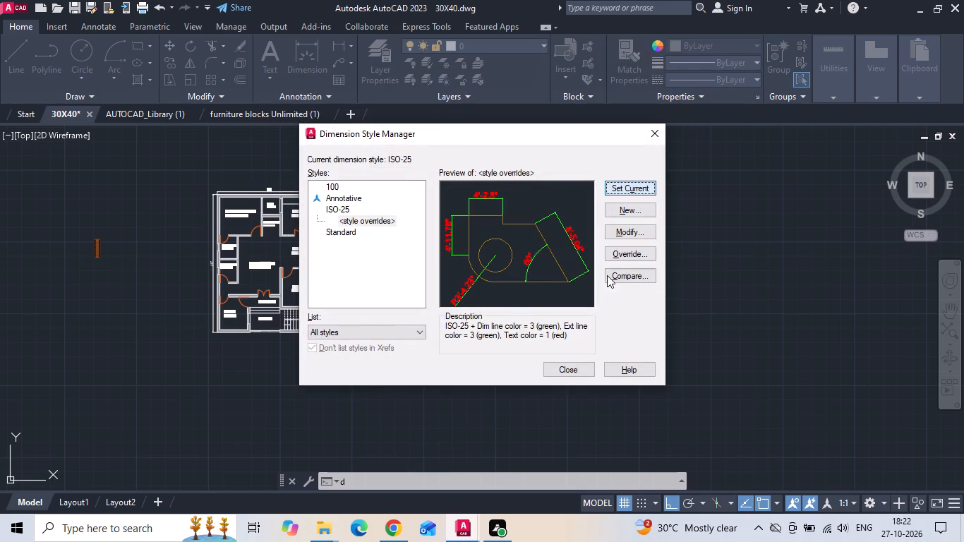
click(556, 368)
Erase the leftover brown object where the reference image was and save the drawing.
drag(193, 382, 141, 301)
click(63, 222)
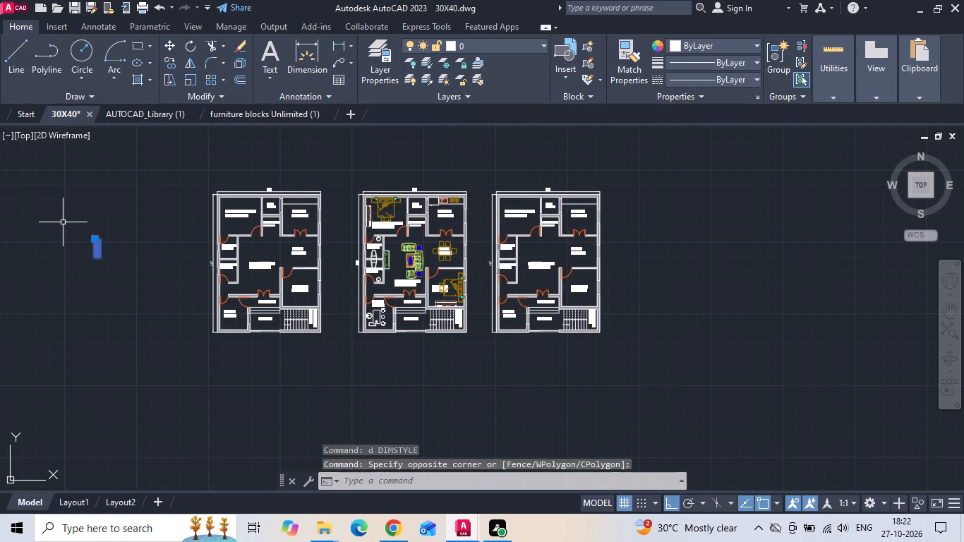
key(Delete)
scroll(512, 182, up, 2)
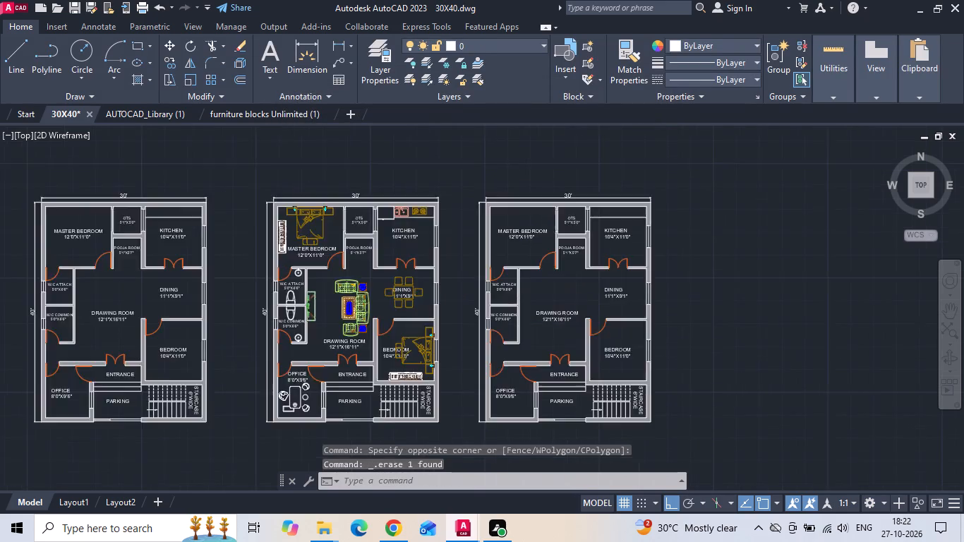
key(ctrl+s)
key(ctrl+s)
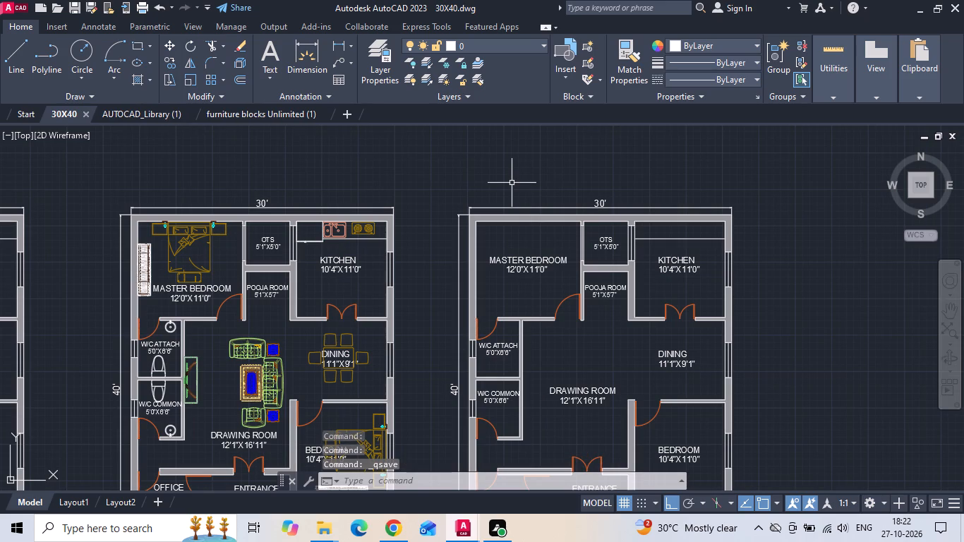
Erase the counter line in the kitchen of the rightmost plan and save the drawing.
click(683, 251)
click(675, 232)
key(Delete)
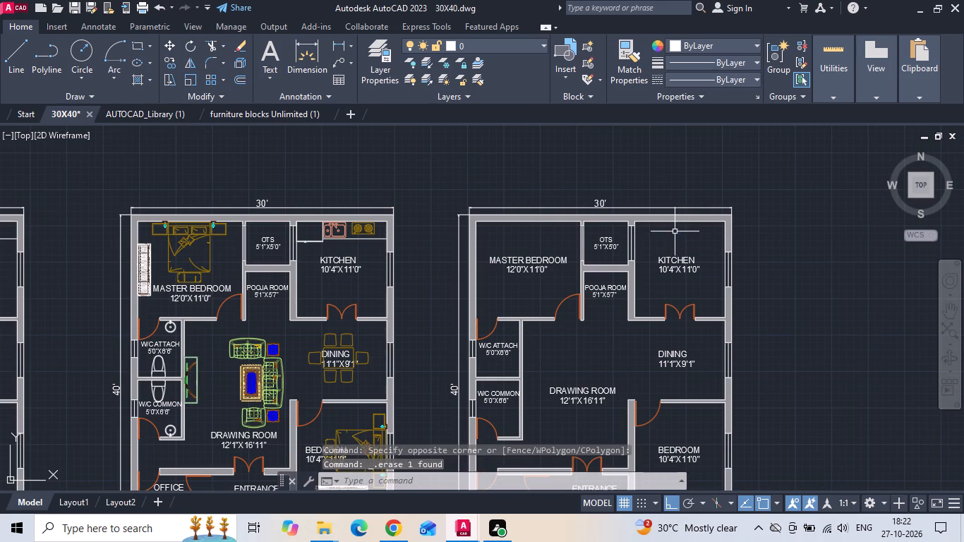
scroll(670, 234, down, 1)
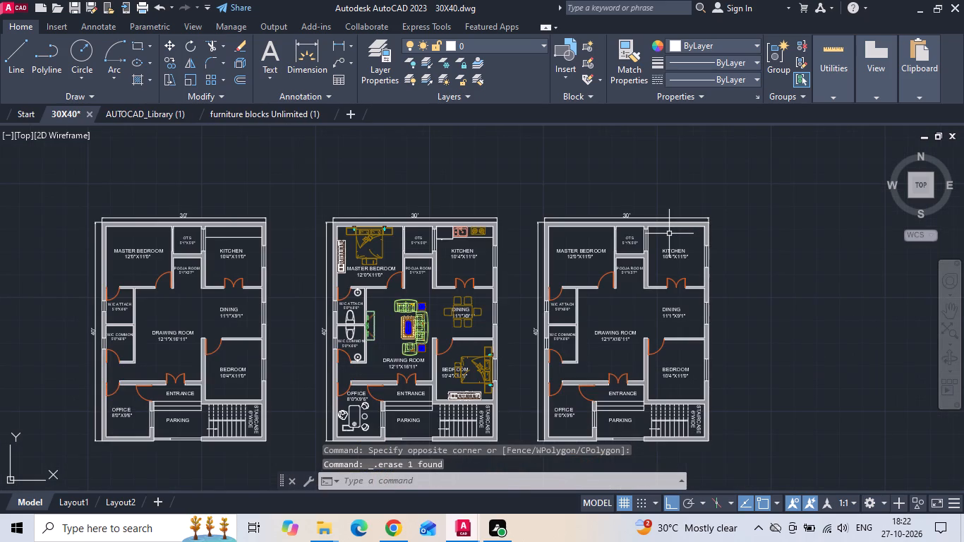
key(ctrl+s)
key(ctrl+s)
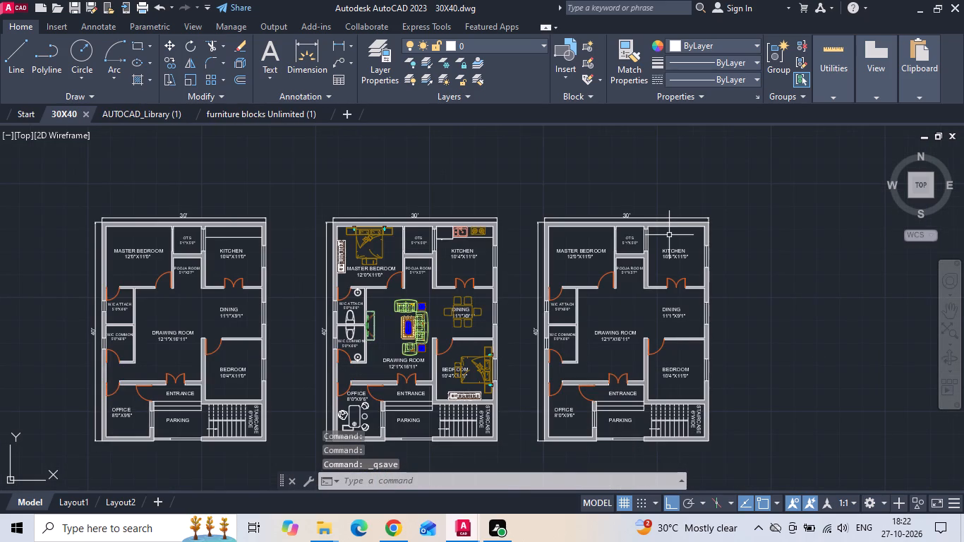
Delete the overall 30' and 40' dimensions of the rightmost plan.
scroll(682, 232, up, 2)
click(441, 209)
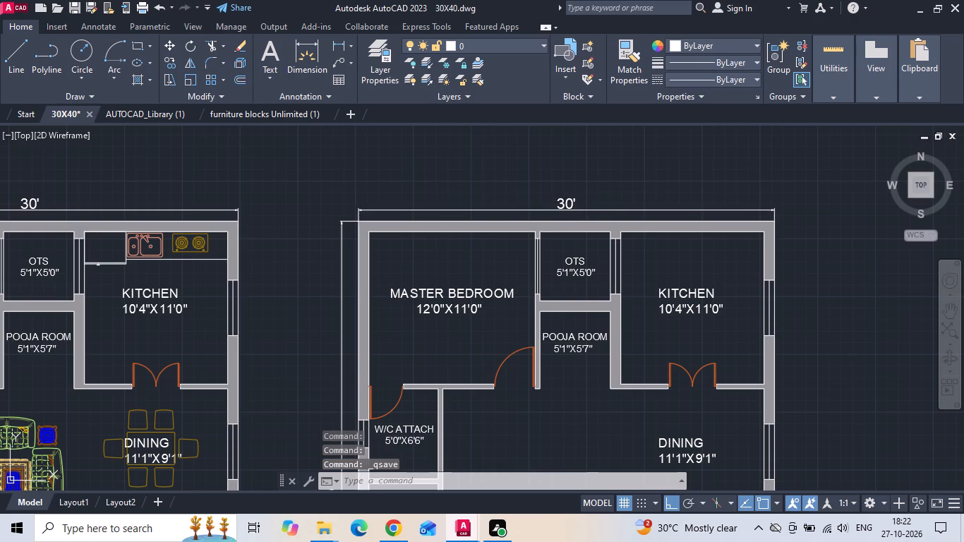
click(428, 187)
click(336, 198)
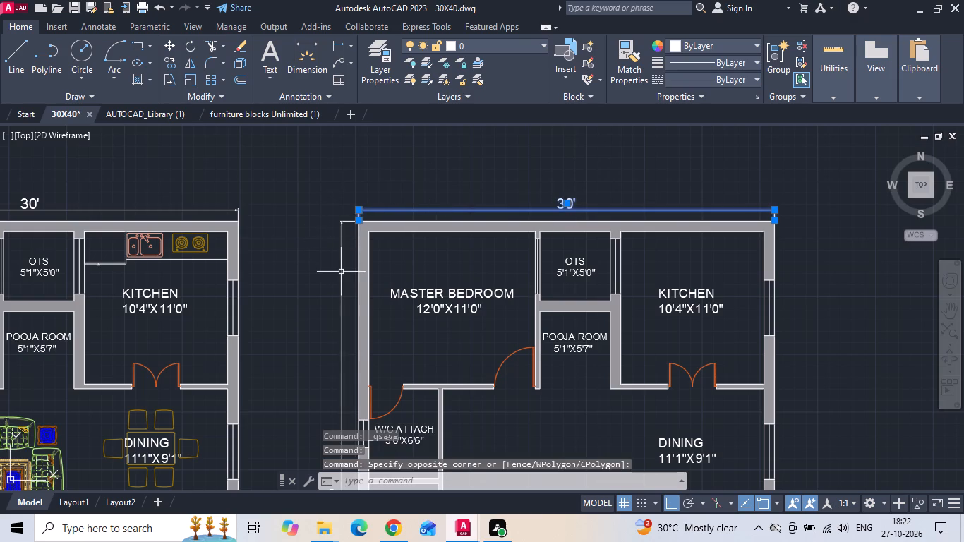
click(341, 274)
key(Delete)
Add a horizontal linear dimension above the plan for the outer wall thickness at the master bedroom's upper-left corner.
text(dli)
key(space)
scroll(394, 206, up, 2)
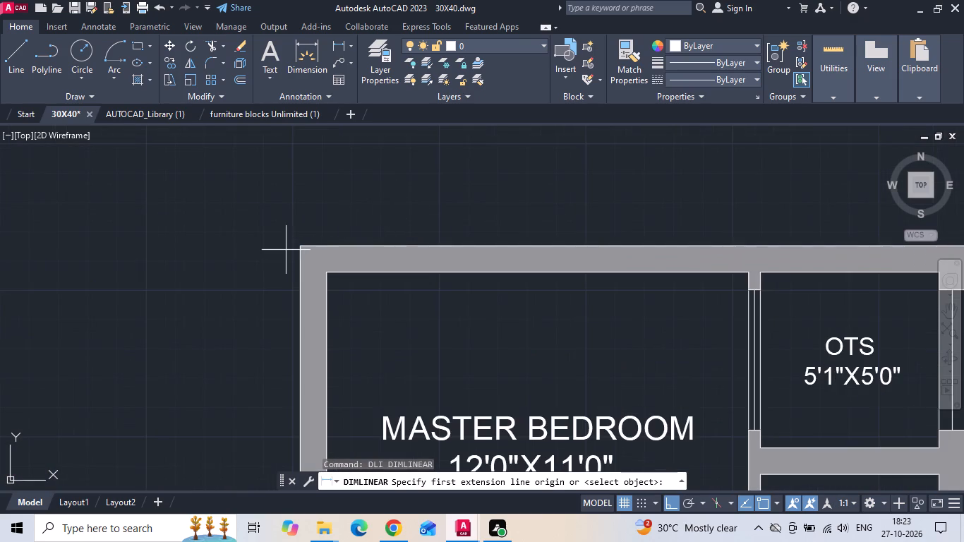
click(299, 245)
click(326, 270)
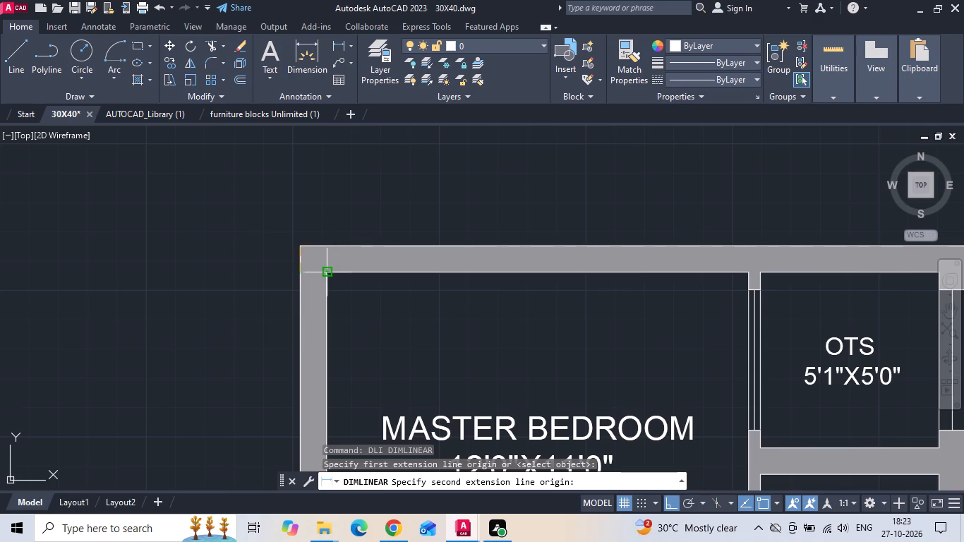
click(319, 229)
Continue the horizontal dimension chain across the master bedroom, OTS, kitchen and their walls to the plan's upper-right outer corner.
text(dimcnt)
key(space)
middle_drag(495, 231, 346, 220)
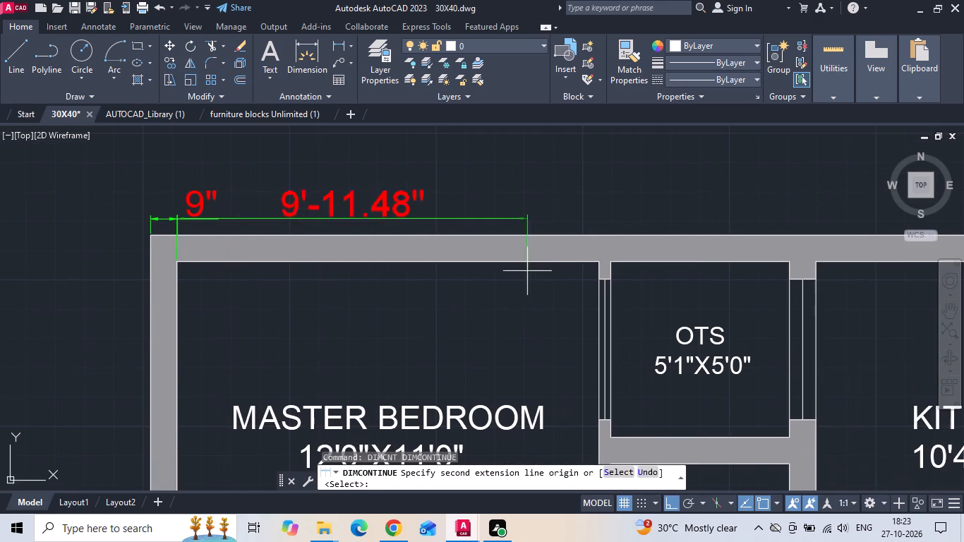
click(598, 261)
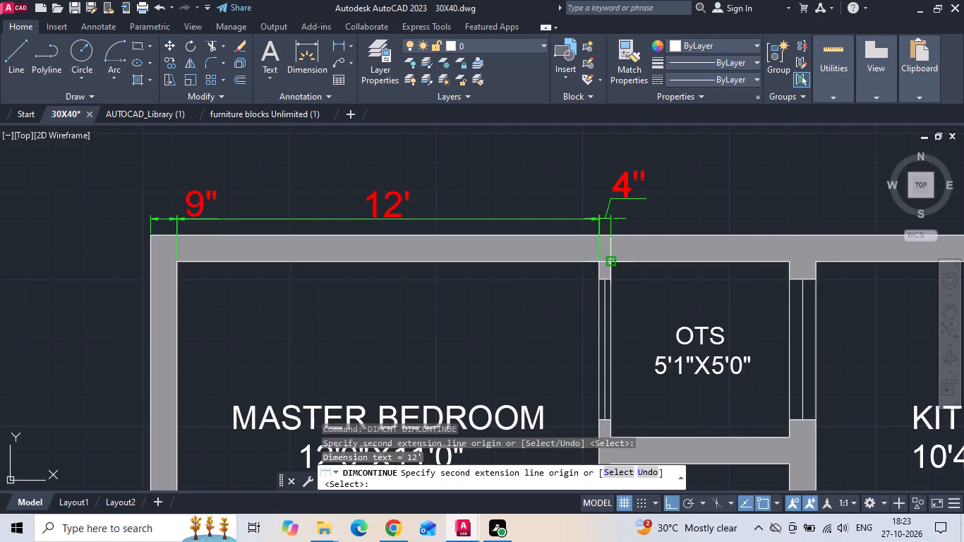
scroll(614, 260, up, 3)
click(591, 263)
scroll(407, 287, down, 2)
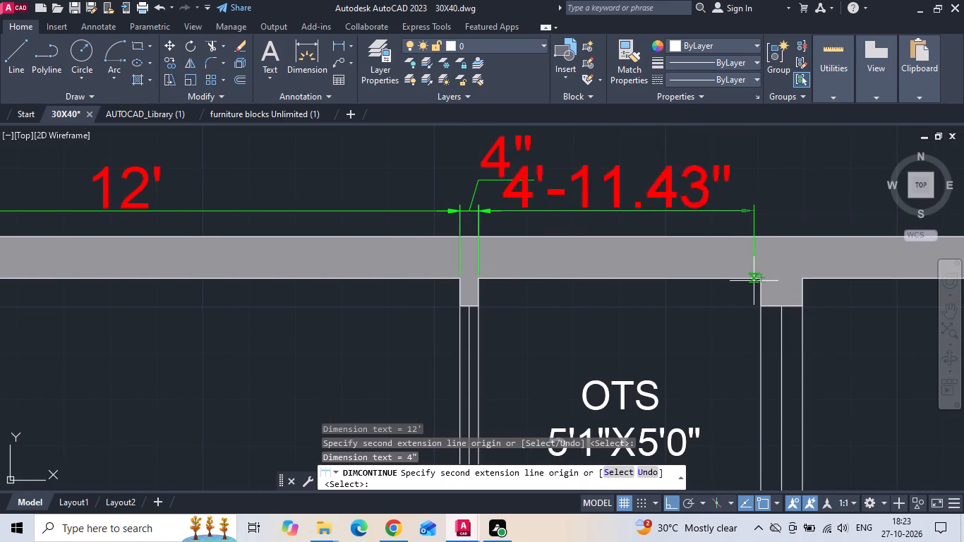
scroll(773, 296, up, 2)
middle_drag(741, 289, 493, 313)
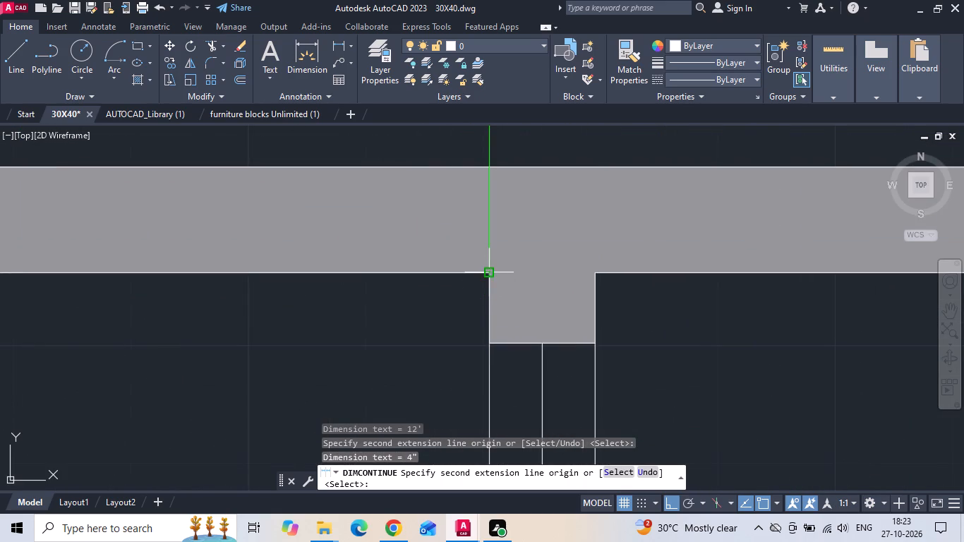
click(489, 272)
click(593, 275)
scroll(248, 260, down, 3)
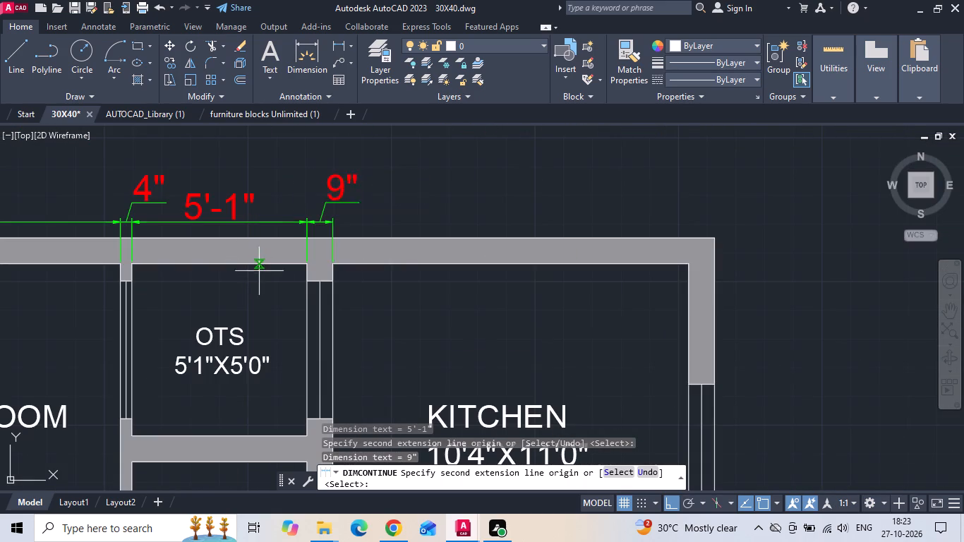
scroll(707, 270, up, 1)
click(674, 264)
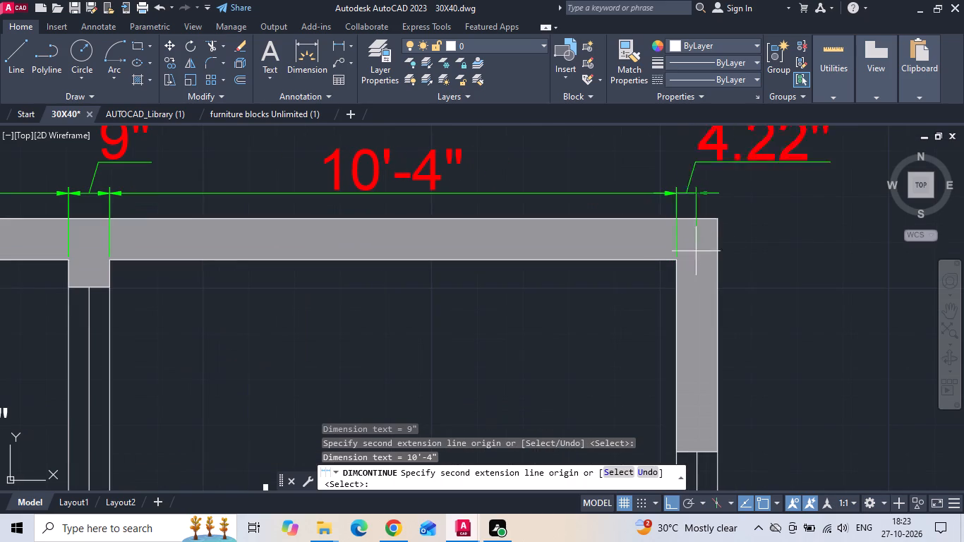
click(721, 218)
key(Escape)
Add a vertical linear dimension outside the left wall for the upper outer wall's thickness at the master bedroom corner.
scroll(739, 217, down, 2)
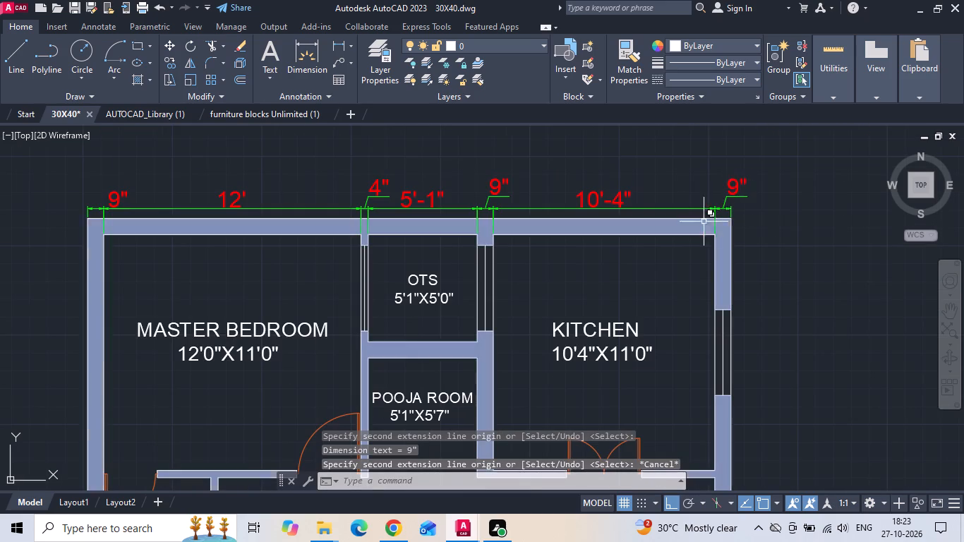
text(dli)
key(space)
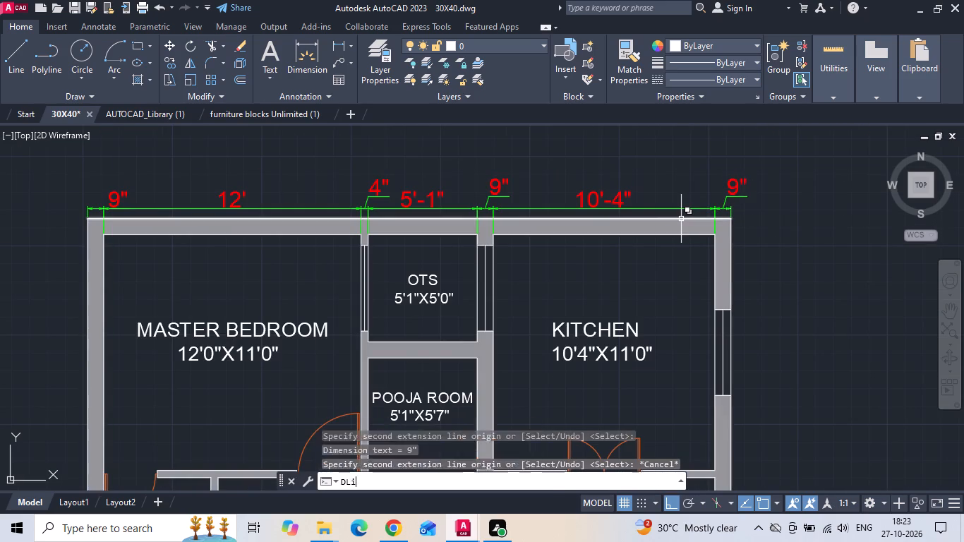
scroll(78, 222, up, 3)
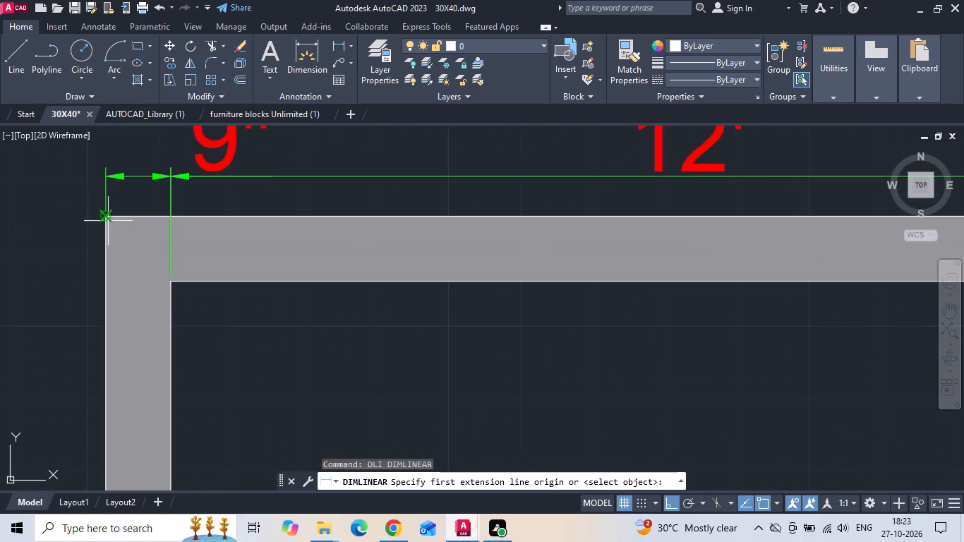
drag(104, 217, 106, 229)
click(174, 278)
scroll(134, 289, down, 2)
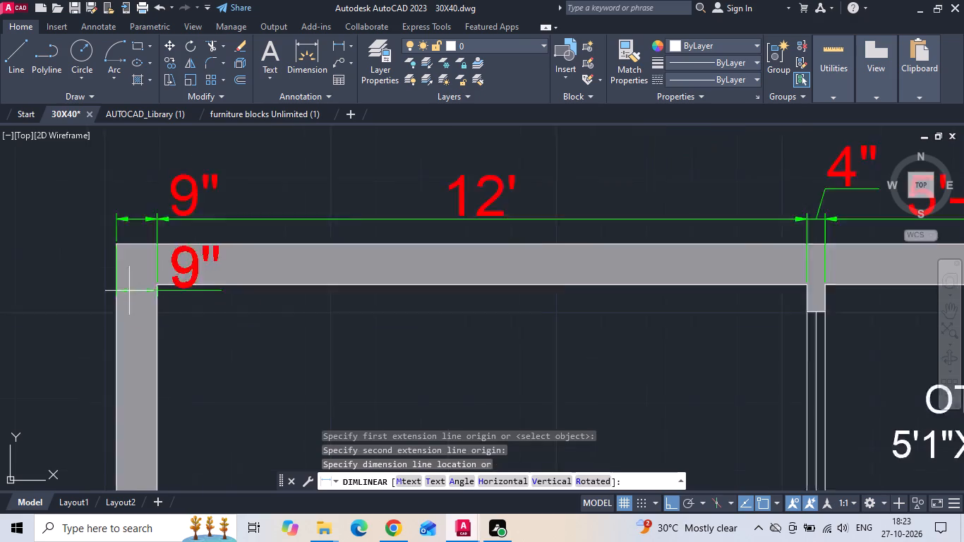
scroll(83, 279, up, 2)
scroll(157, 273, up, 1)
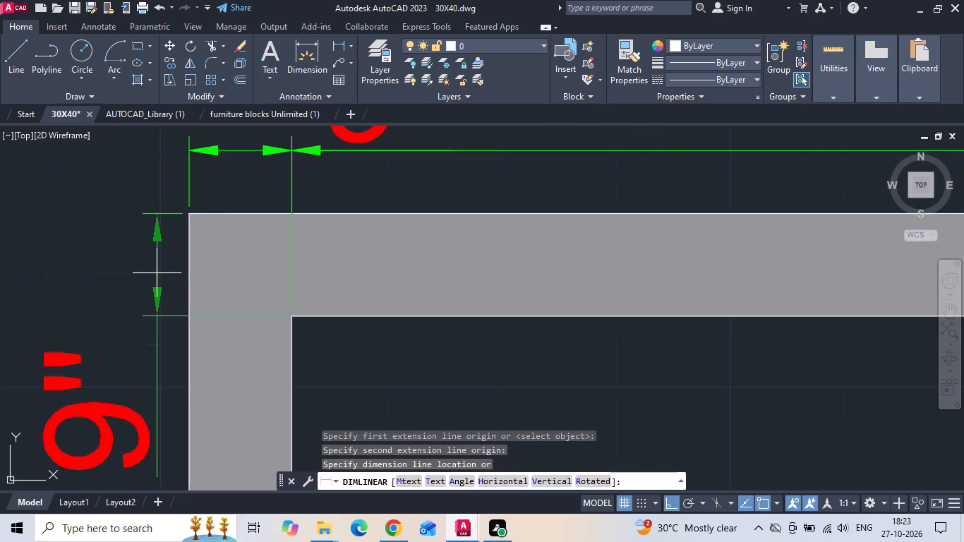
click(157, 273)
Continue the vertical dimension chain down the left side across the master bedroom, W/C attach and the partition wall below each.
key(d)
text(imcnt)
key(space)
scroll(203, 194, down, 3)
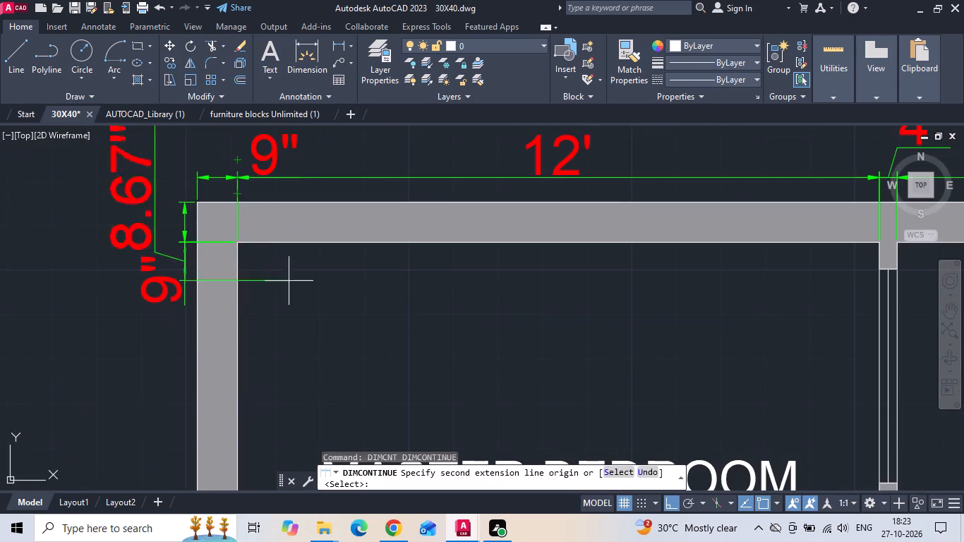
scroll(279, 332, down, 3)
scroll(308, 418, up, 3)
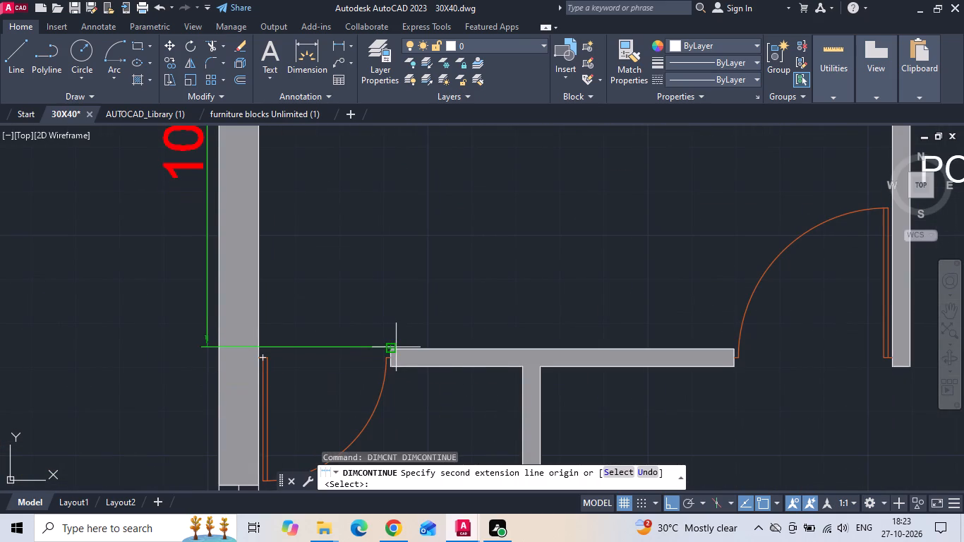
click(386, 349)
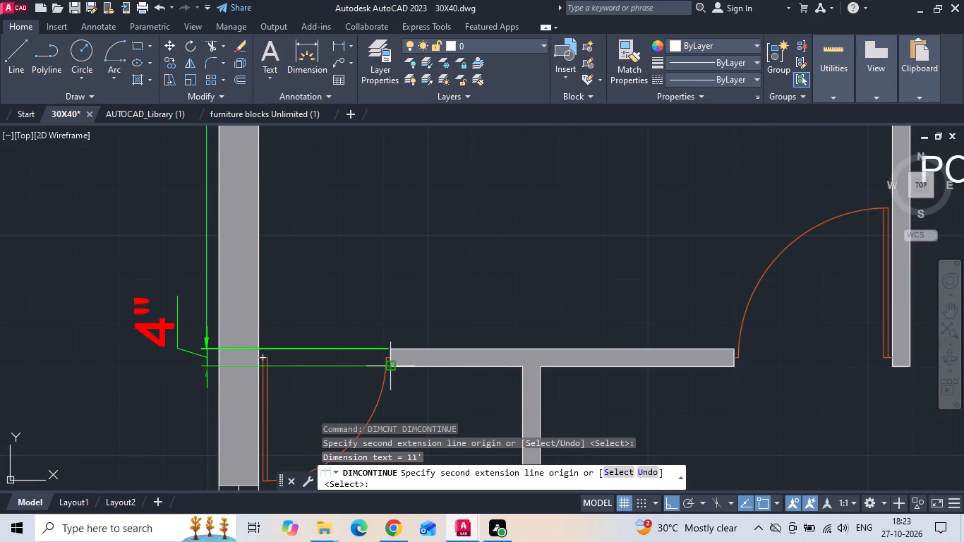
click(390, 367)
scroll(396, 191, down, 3)
scroll(388, 306, up, 3)
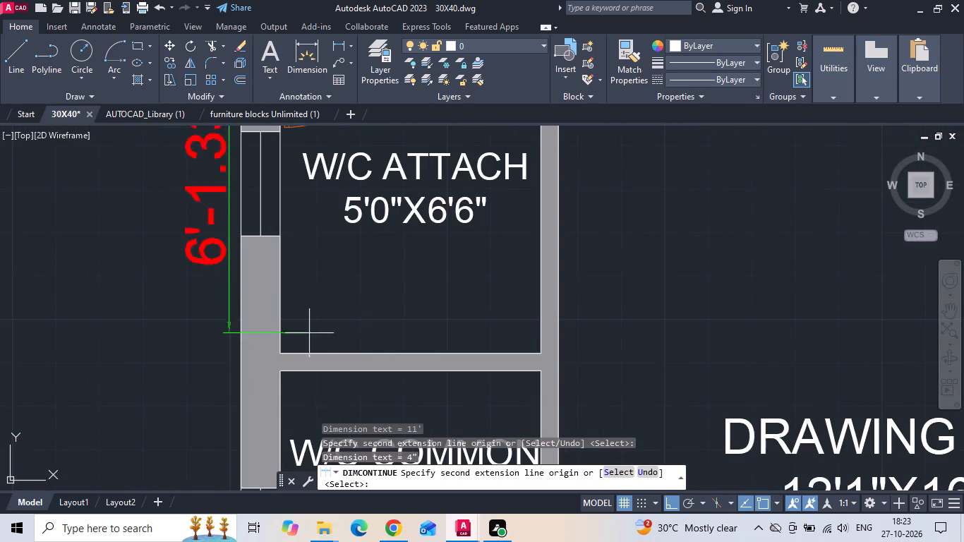
click(282, 354)
click(282, 370)
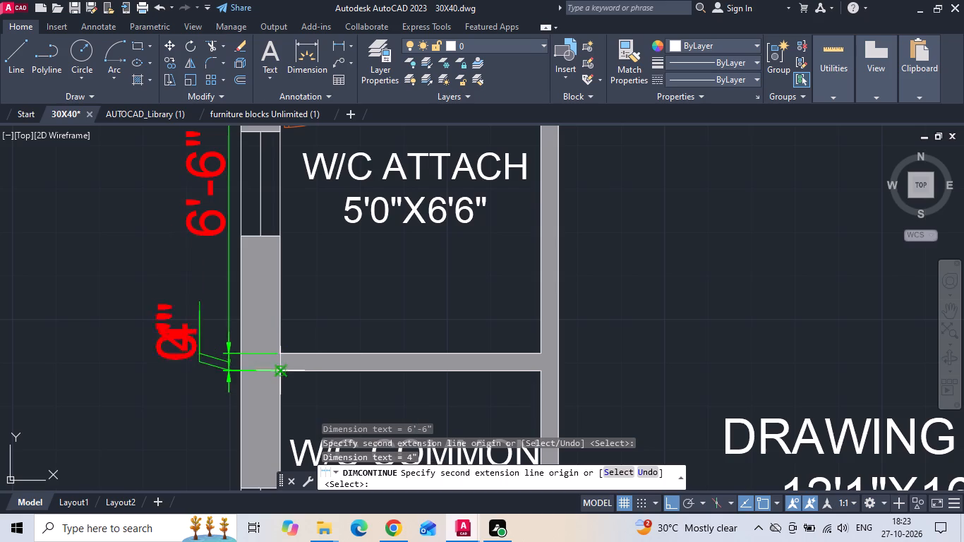
Extend the vertical chain across the W/C common, its lower wall, the passage and the wall above the office.
scroll(339, 250, down, 2)
scroll(310, 350, up, 2)
scroll(337, 219, down, 1)
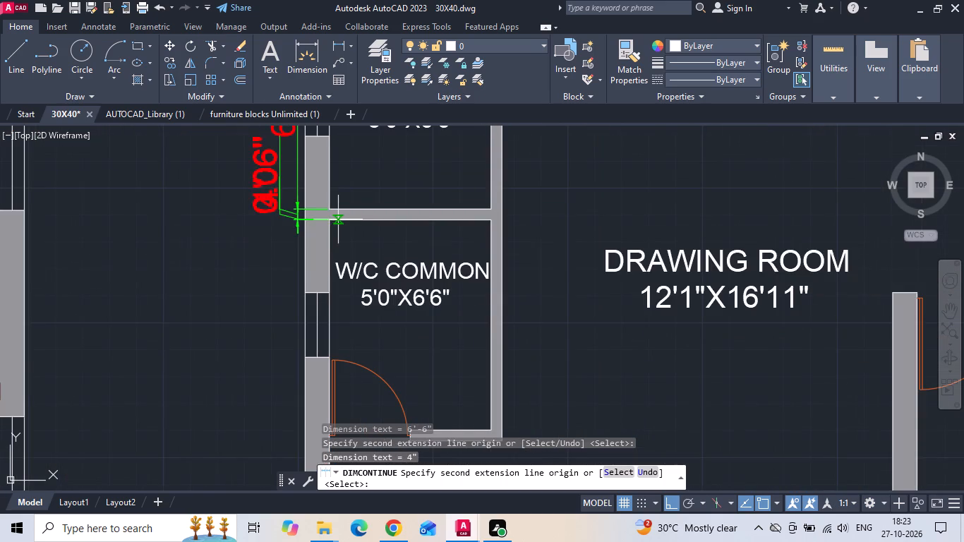
scroll(327, 269, down, 1)
scroll(343, 390, up, 2)
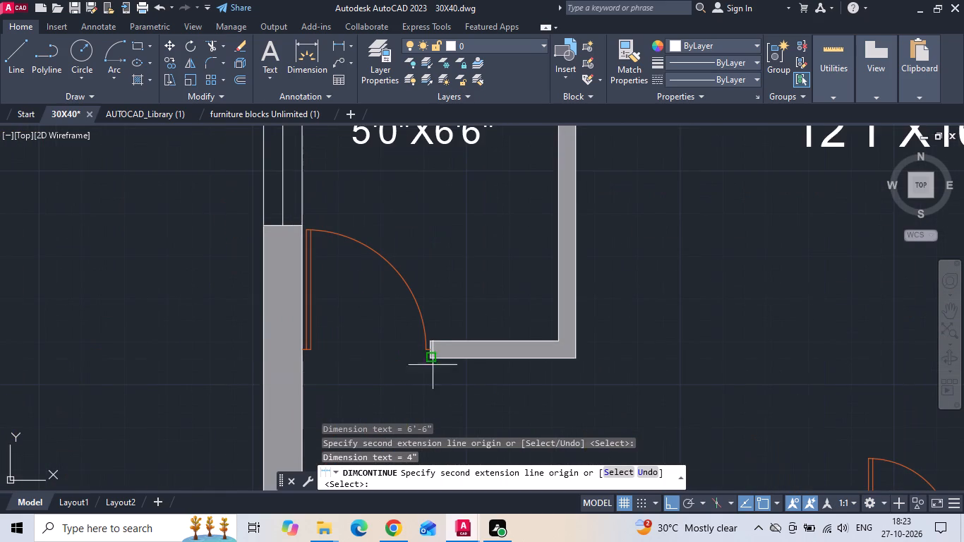
scroll(433, 343, up, 2)
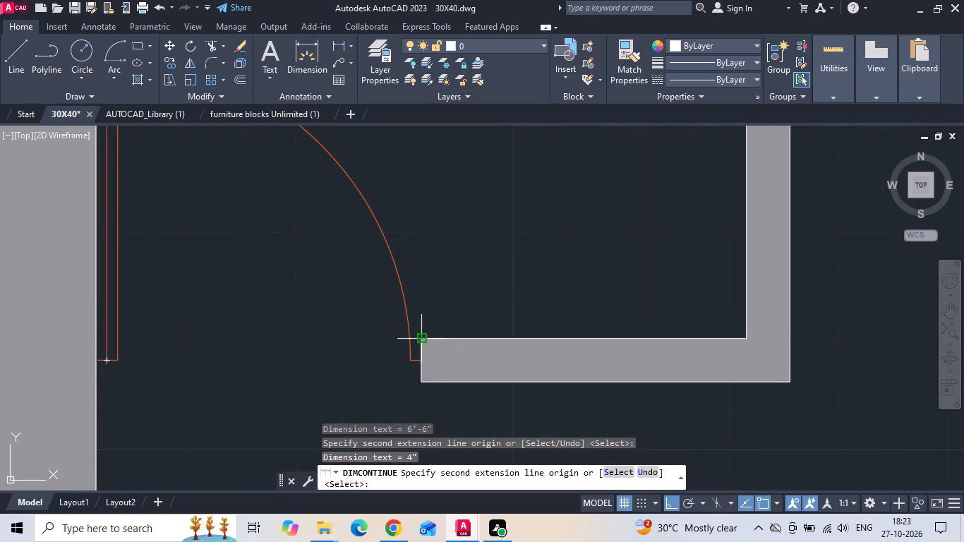
click(418, 340)
click(421, 381)
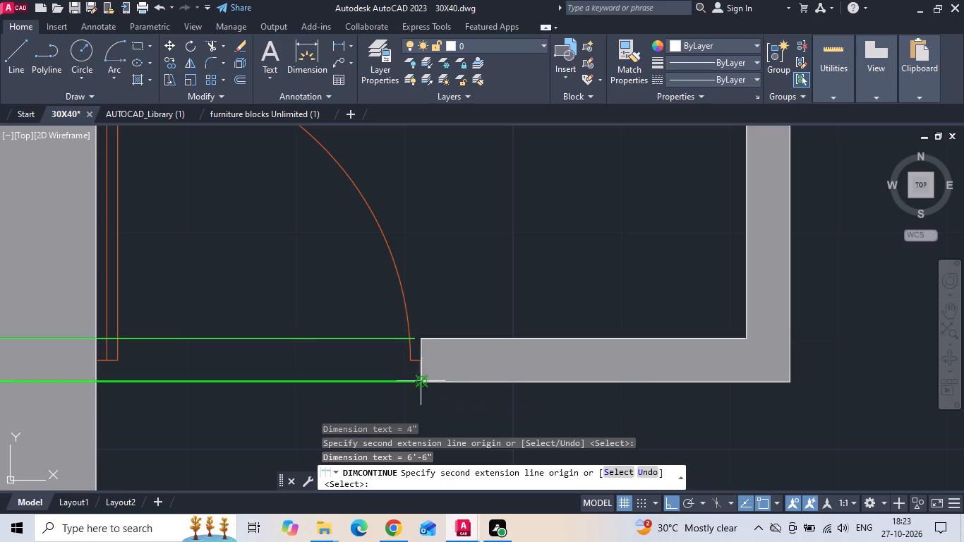
scroll(400, 231, down, 3)
scroll(388, 371, up, 1)
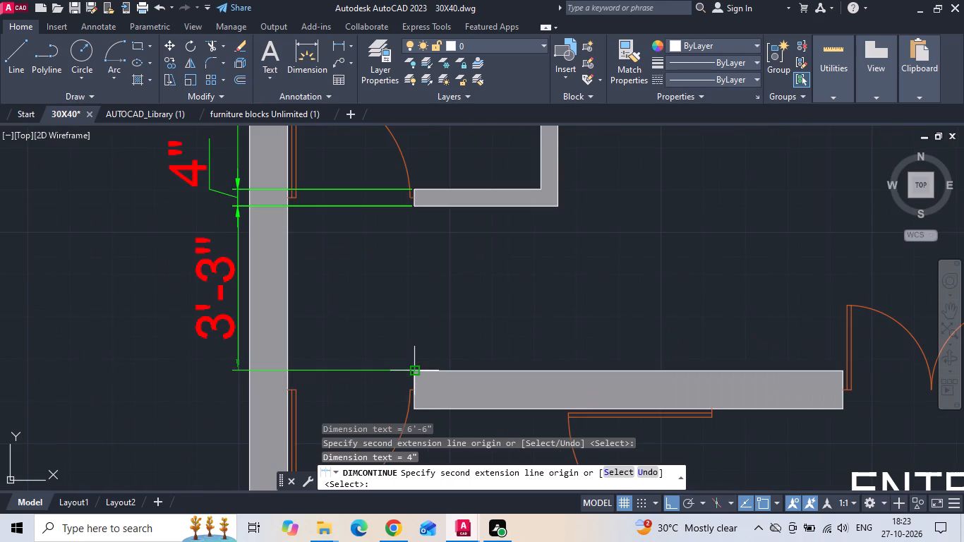
click(416, 373)
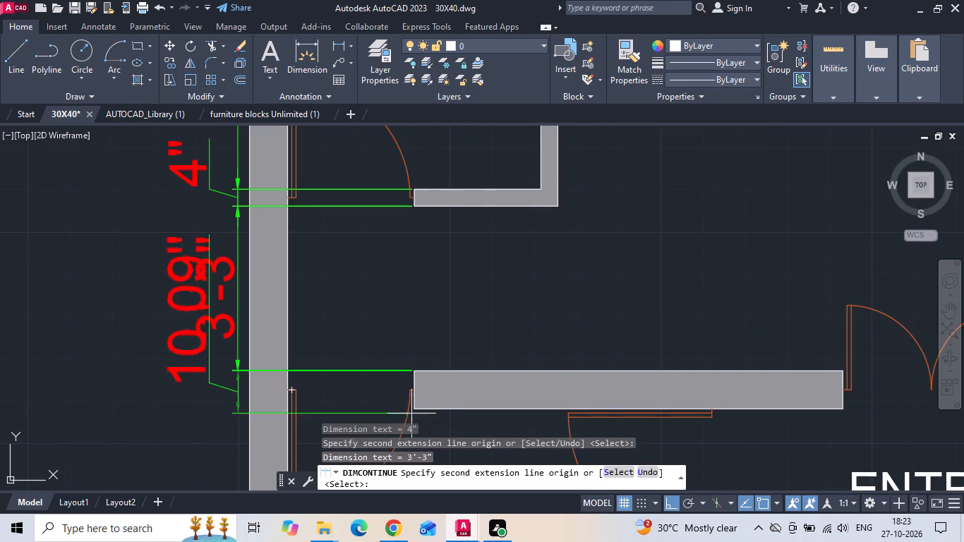
click(410, 411)
Complete the vertical chain with the office's depth and the bottom outer wall, ending at the plan's lower-left outer corner.
scroll(380, 208, down, 2)
middle_drag(369, 359, 368, 234)
scroll(368, 236, down, 1)
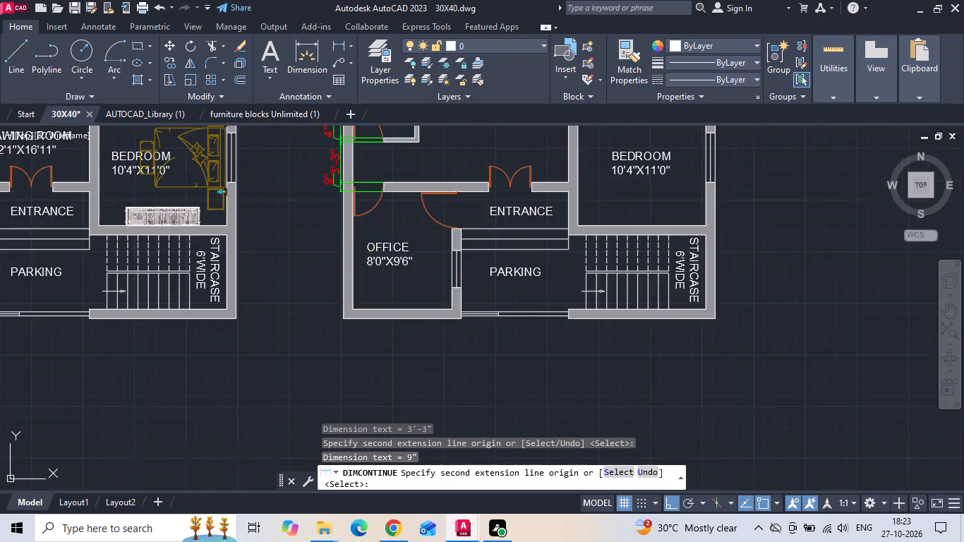
scroll(363, 335, up, 2)
scroll(333, 281, up, 2)
click(333, 263)
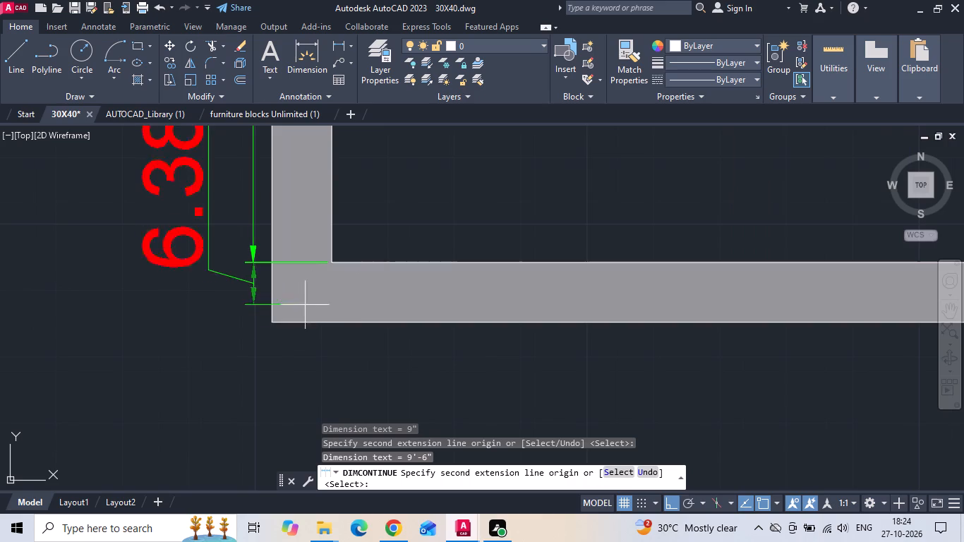
click(270, 321)
key(Escape)
Add an overall vertical linear dimension between the plan's lower-left and upper-left outer corners, placed outside the chain.
text(dli)
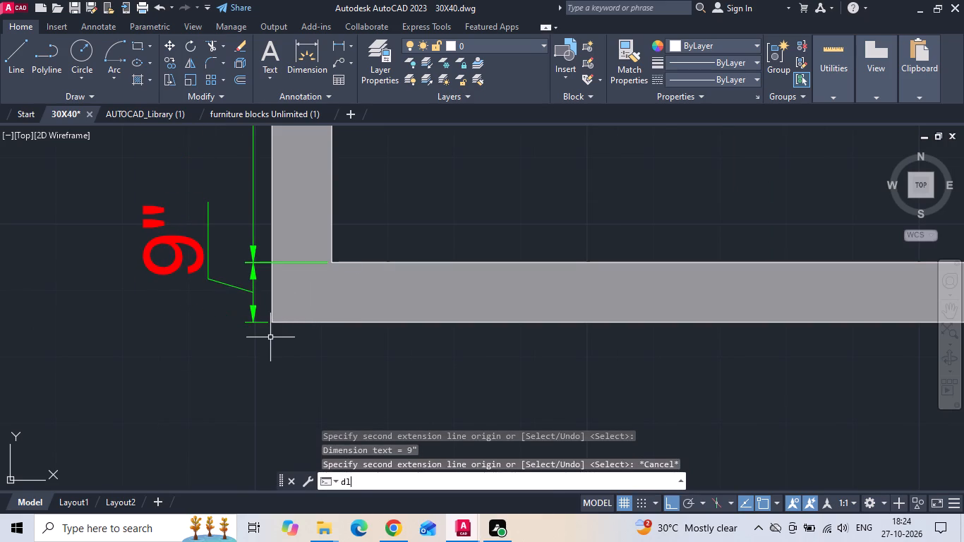
key(space)
click(271, 320)
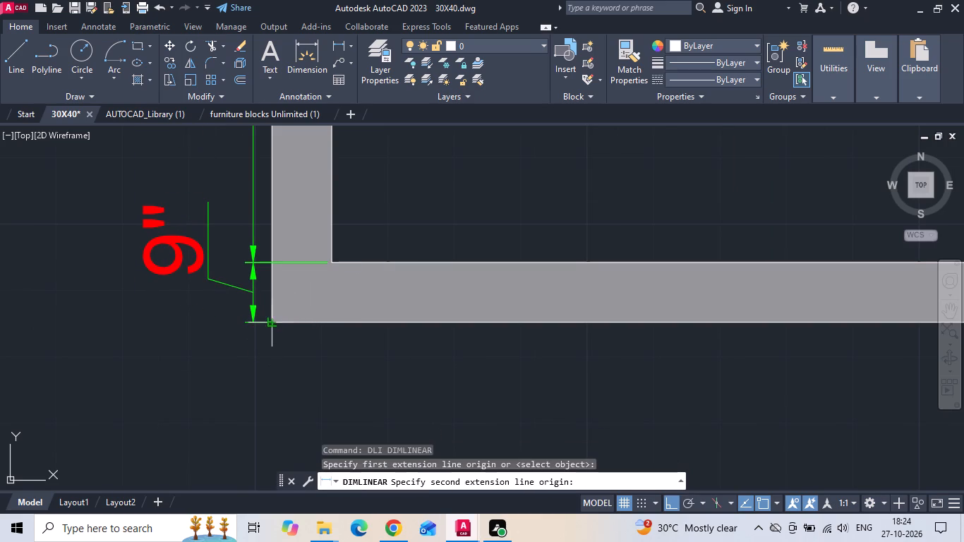
scroll(270, 364, down, 4)
middle_drag(258, 289, 279, 365)
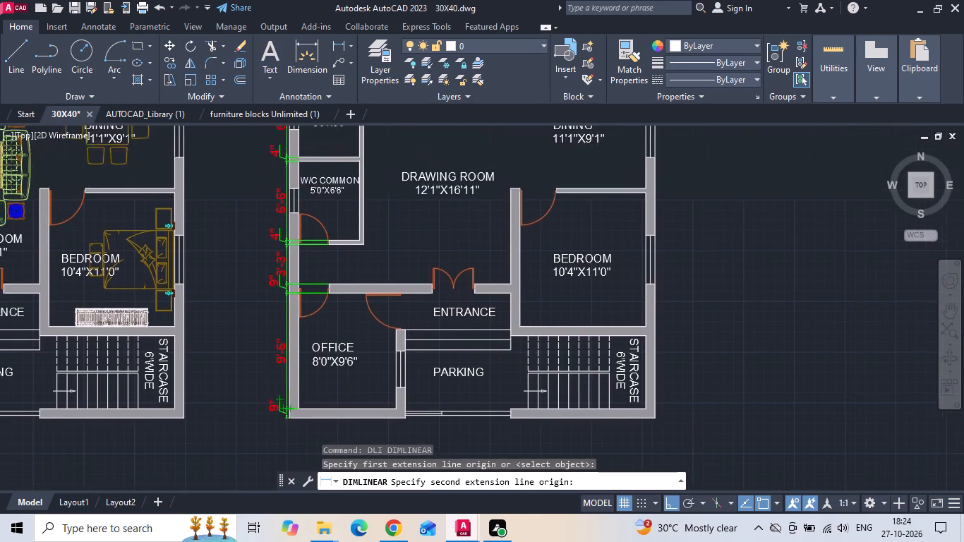
scroll(279, 368, down, 1)
middle_drag(259, 261, 253, 319)
scroll(272, 147, up, 6)
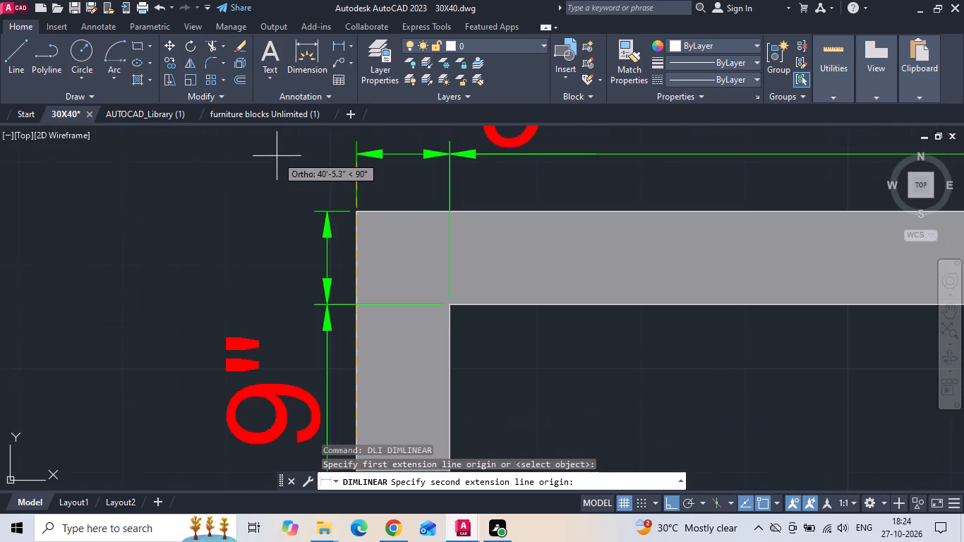
click(359, 209)
scroll(356, 206, down, 4)
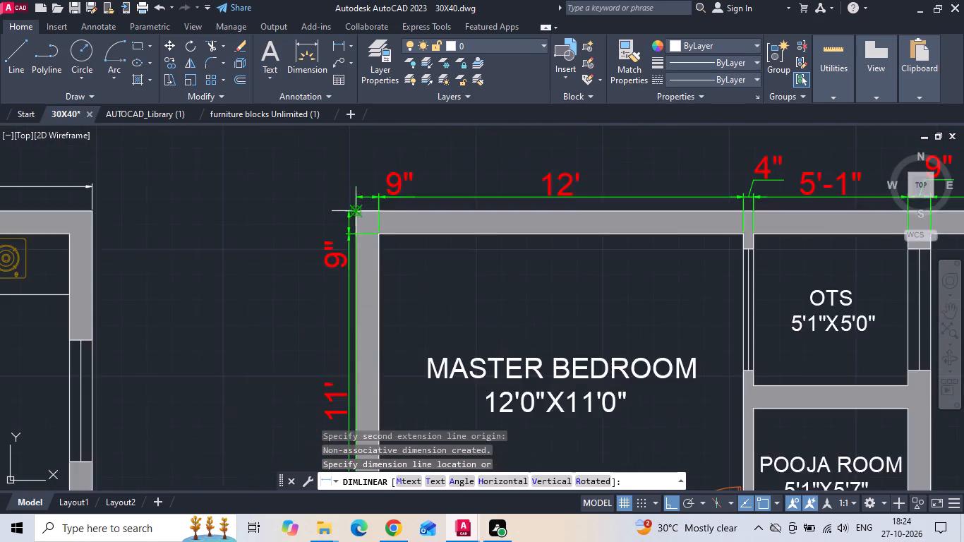
scroll(355, 212, down, 3)
middle_drag(358, 381, 337, 206)
scroll(334, 320, up, 2)
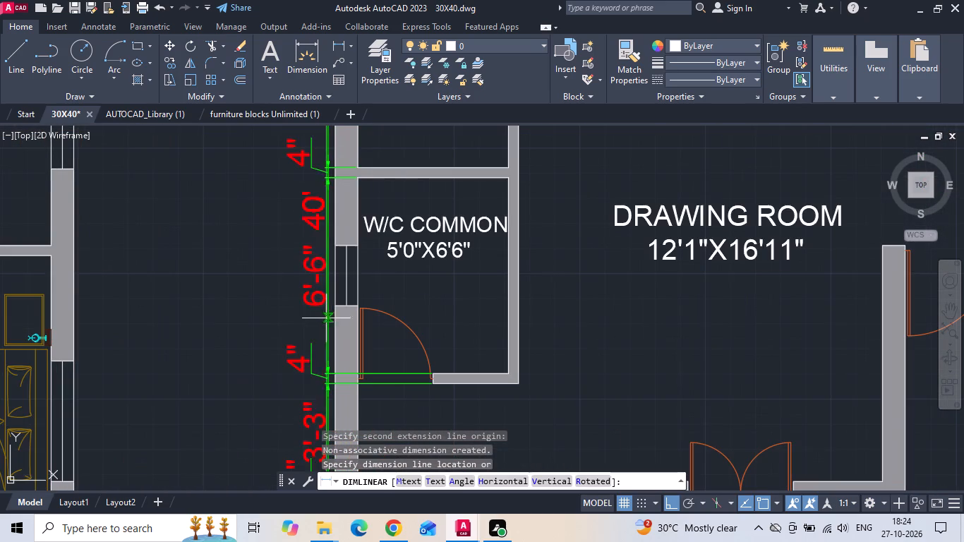
click(275, 240)
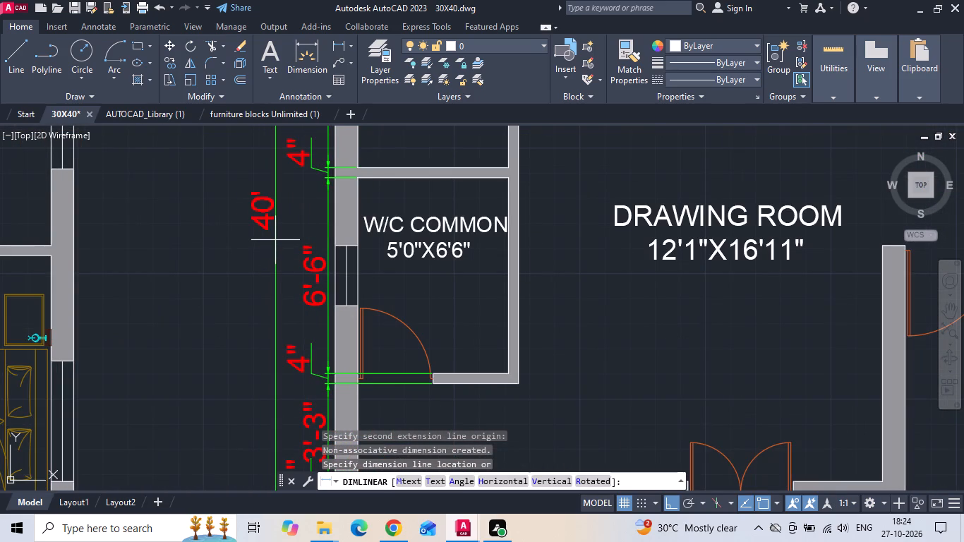
Save the drawing.
key(ctrl+s)
key(ctrl+s)
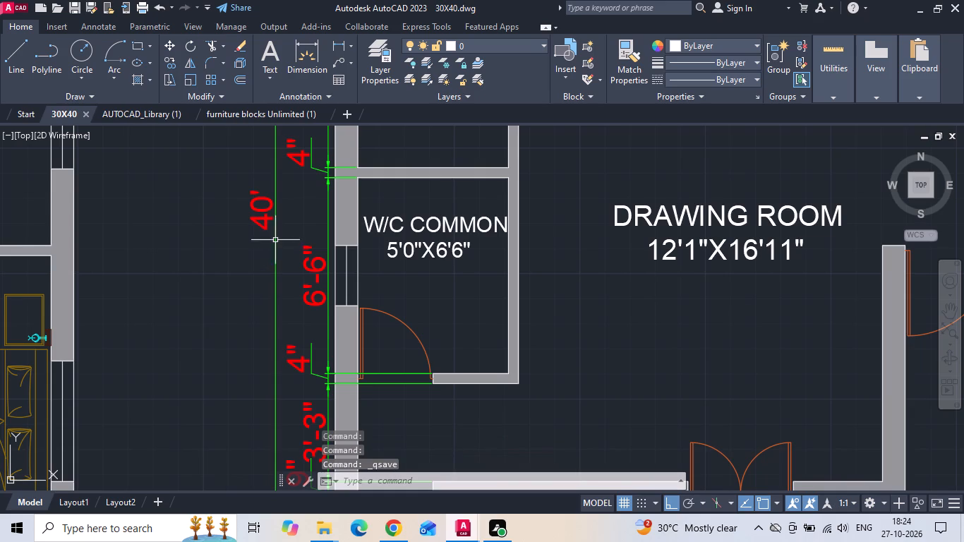
key(ctrl+s)
key(ctrl+s)
key(ctrl+s)
key(ctrl+s)
key(ctrl+s)
key(ctrl+s)
Add a horizontal linear dimension below the plan for the outer wall thickness at the office's lower-left corner.
text(dli)
key(space)
scroll(277, 200, down, 2)
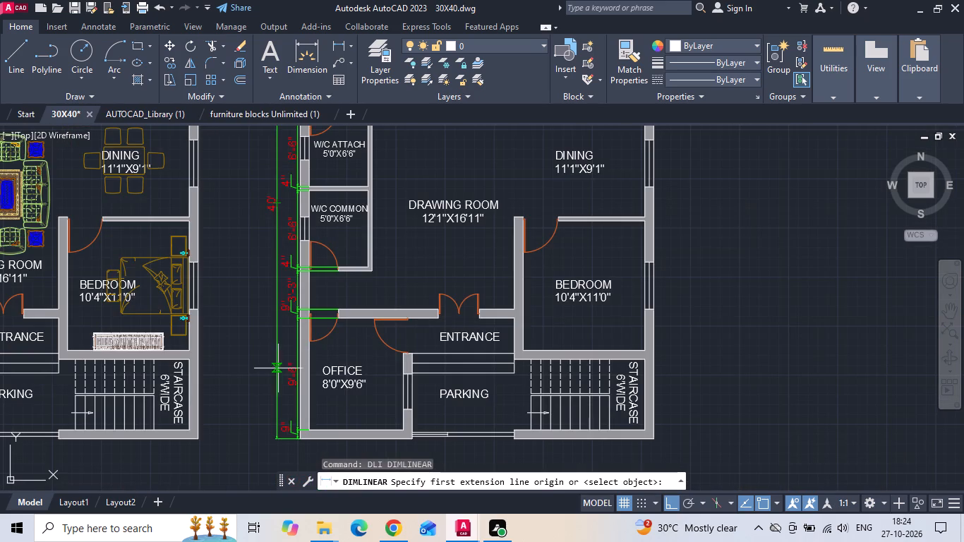
middle_drag(269, 379, 265, 277)
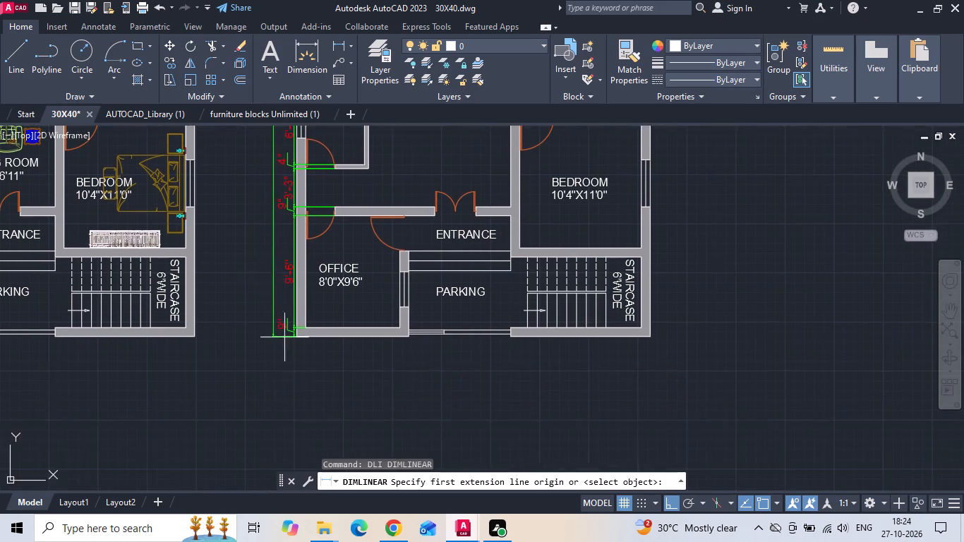
scroll(296, 359, up, 3)
click(290, 293)
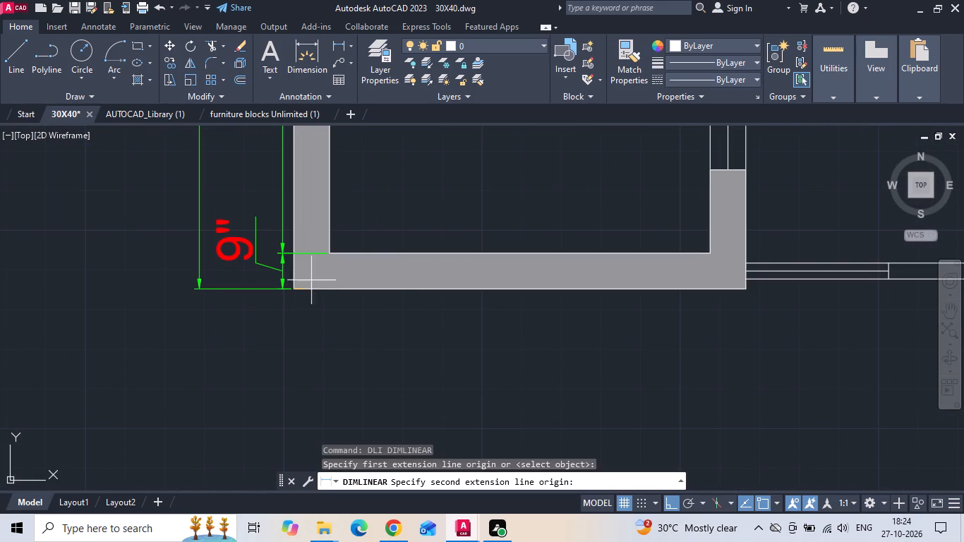
click(330, 253)
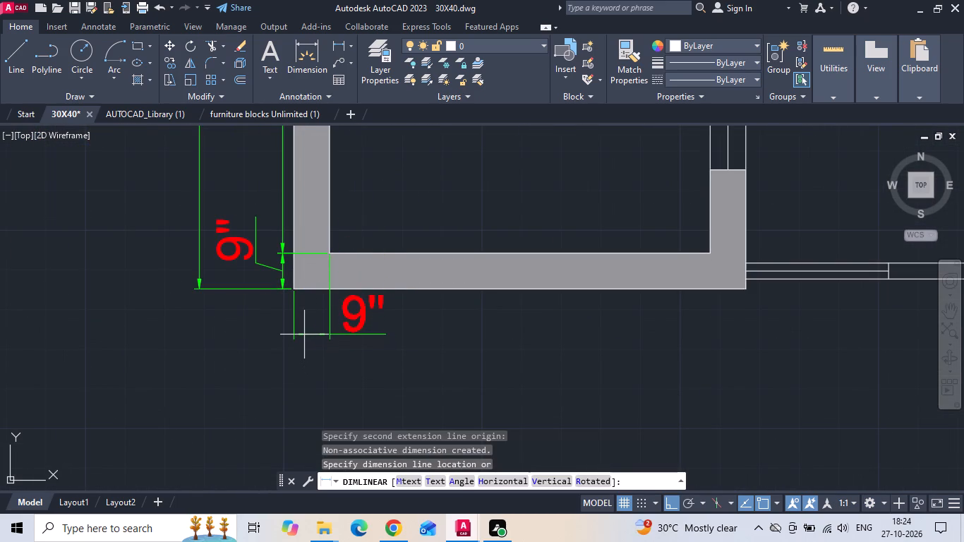
click(304, 335)
Continue the bottom horizontal chain across the office, its right wall, the parking opening and the staircase to the lower-right outer corner.
text(dimcnt)
key(space)
middle_drag(565, 315, 128, 340)
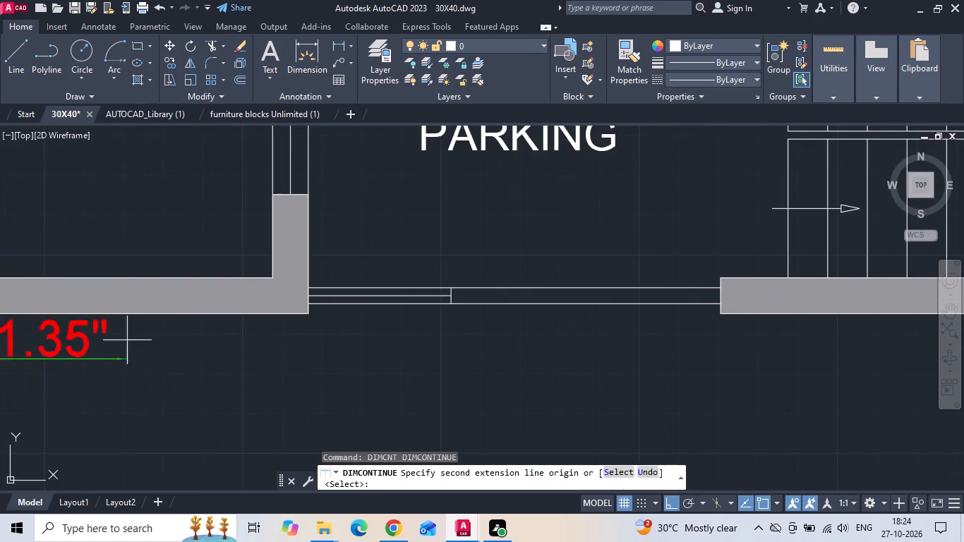
click(272, 275)
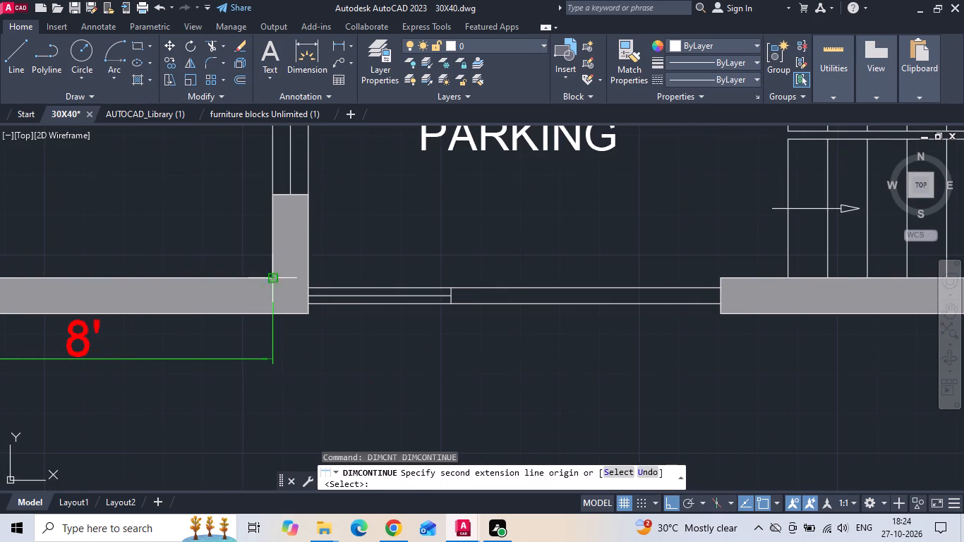
click(309, 311)
middle_drag(411, 341, 215, 343)
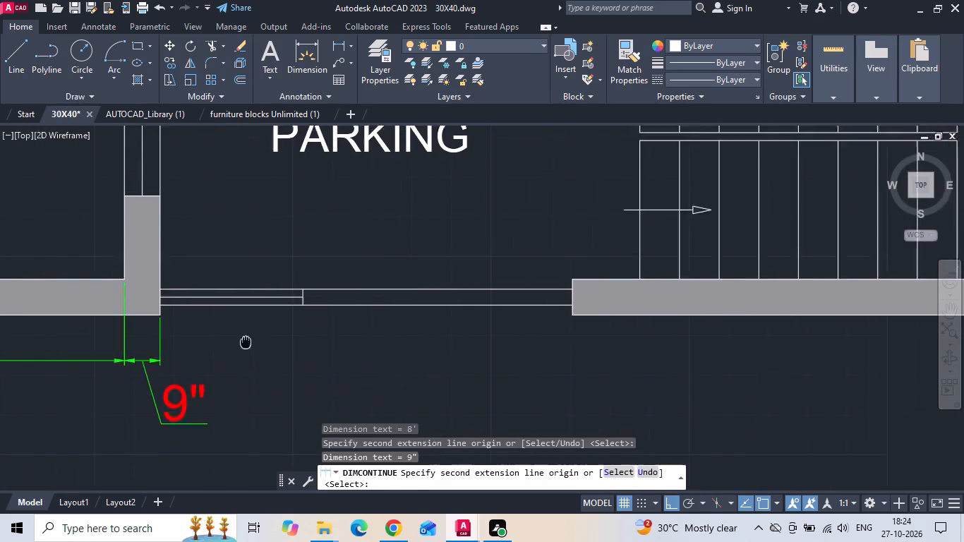
middle_drag(215, 343, 100, 351)
scroll(309, 377, down, 2)
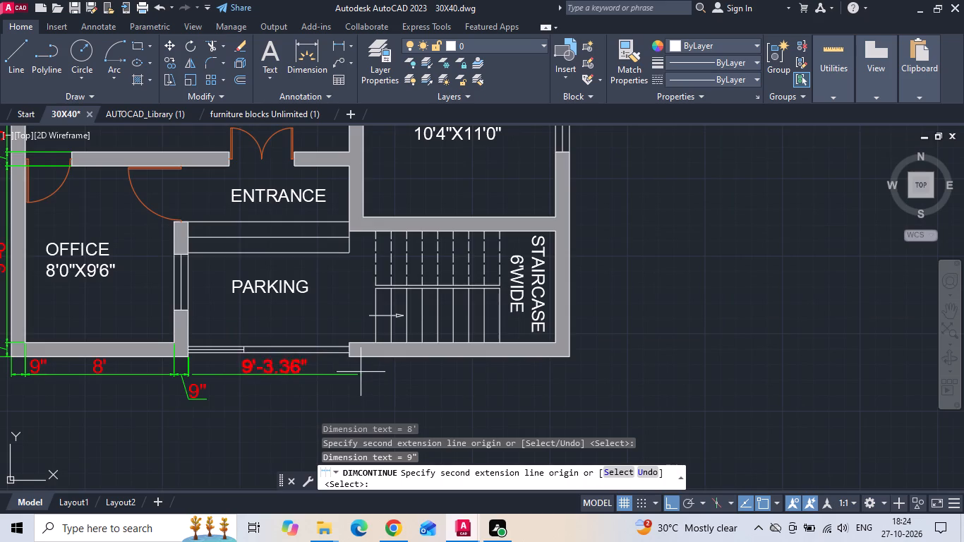
scroll(356, 367, up, 1)
click(346, 347)
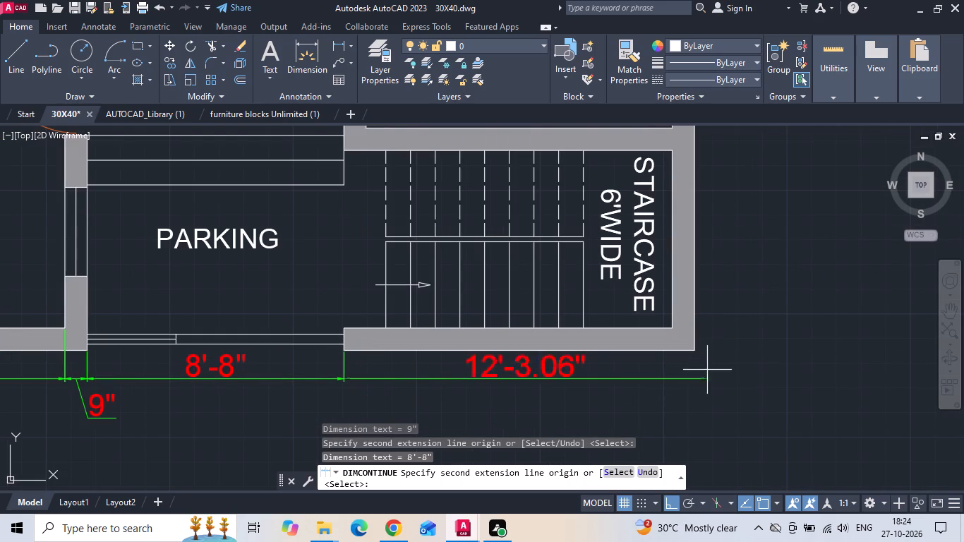
drag(673, 325, 673, 332)
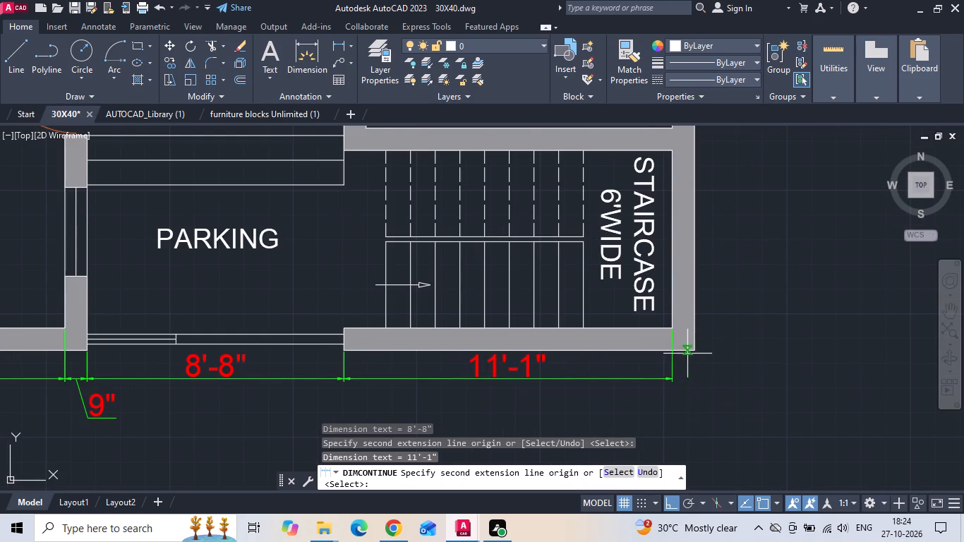
click(694, 349)
key(Escape)
Add an overall horizontal linear dimension between the plan's lower-right and lower-left outer corners, placed below the bottom chain.
text(dli)
key(space)
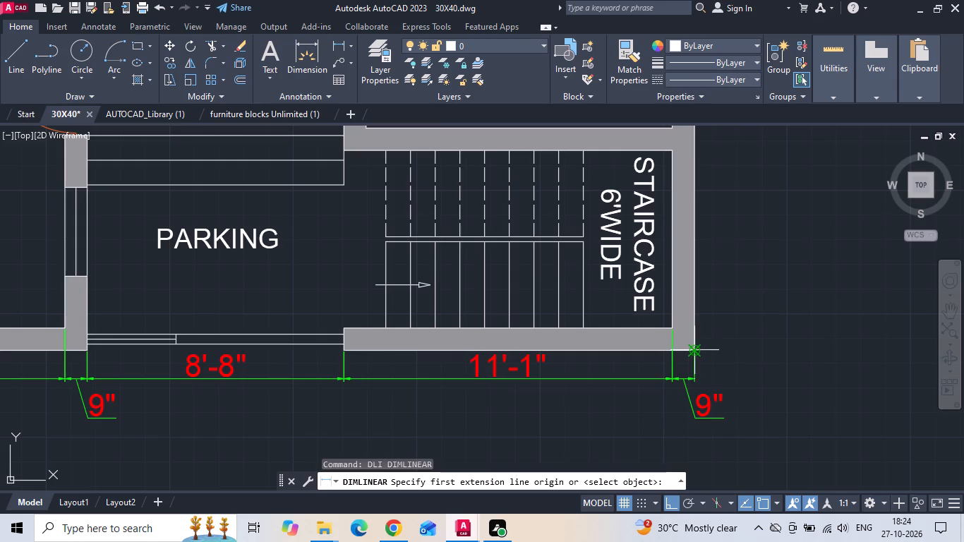
click(693, 349)
scroll(751, 342, down, 2)
scroll(382, 370, up, 2)
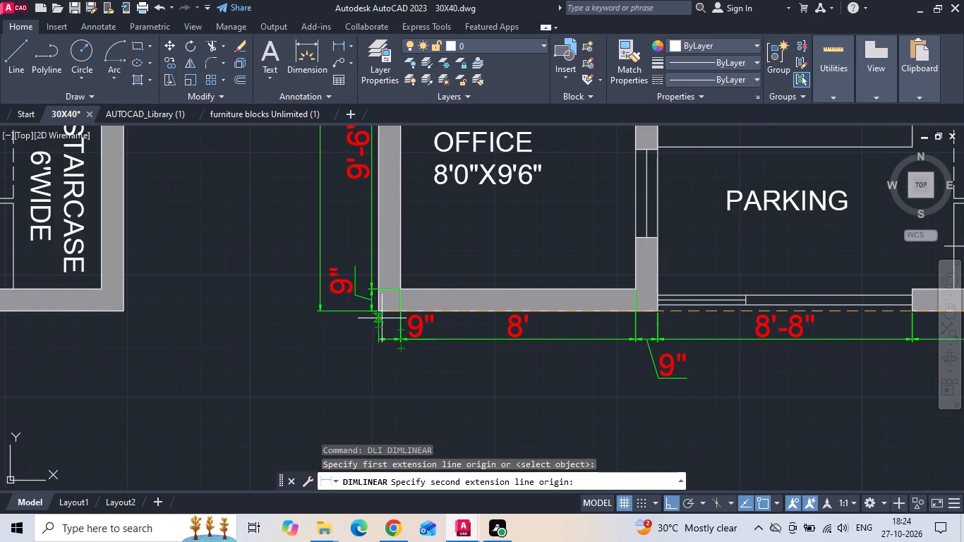
click(378, 311)
scroll(377, 312, down, 2)
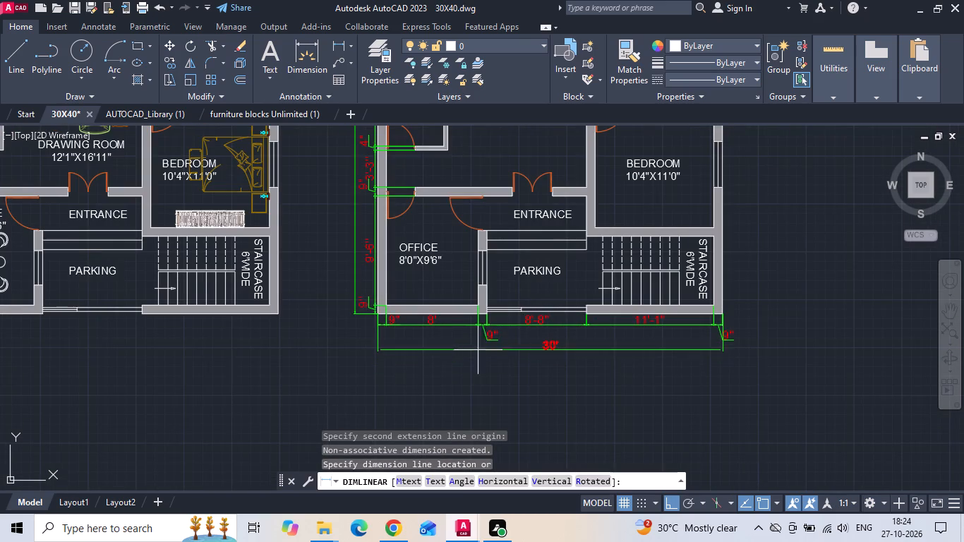
scroll(530, 349, up, 1)
click(558, 340)
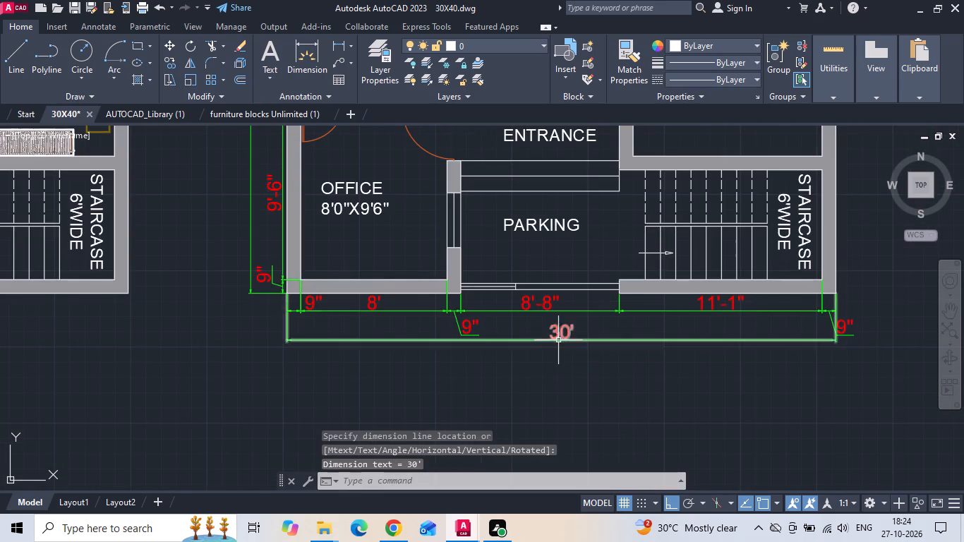
Add a vertical linear dimension outside the plan's right side for the outer wall thickness at the staircase's lower-right corner.
text(dli)
key(space)
middle_drag(500, 369, 243, 350)
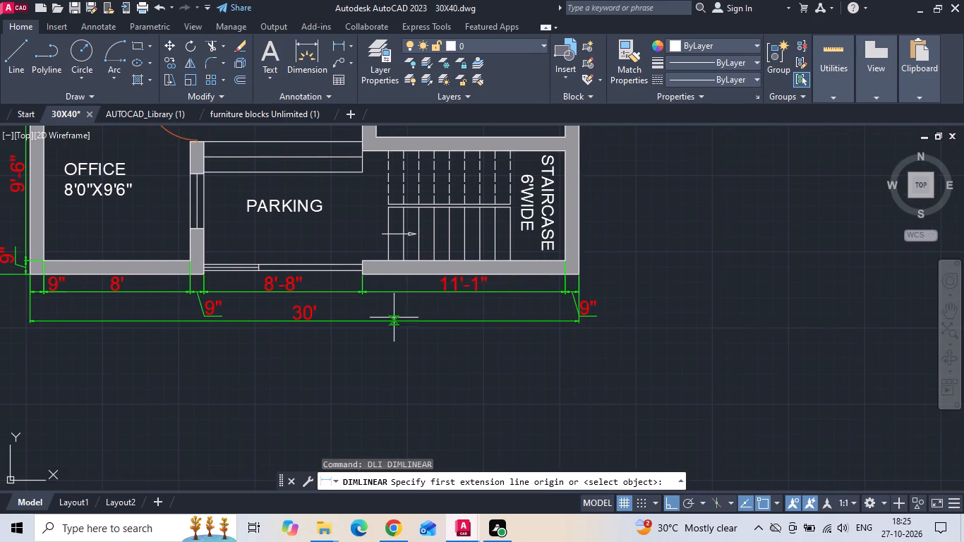
scroll(553, 254, up, 2)
scroll(608, 295, up, 2)
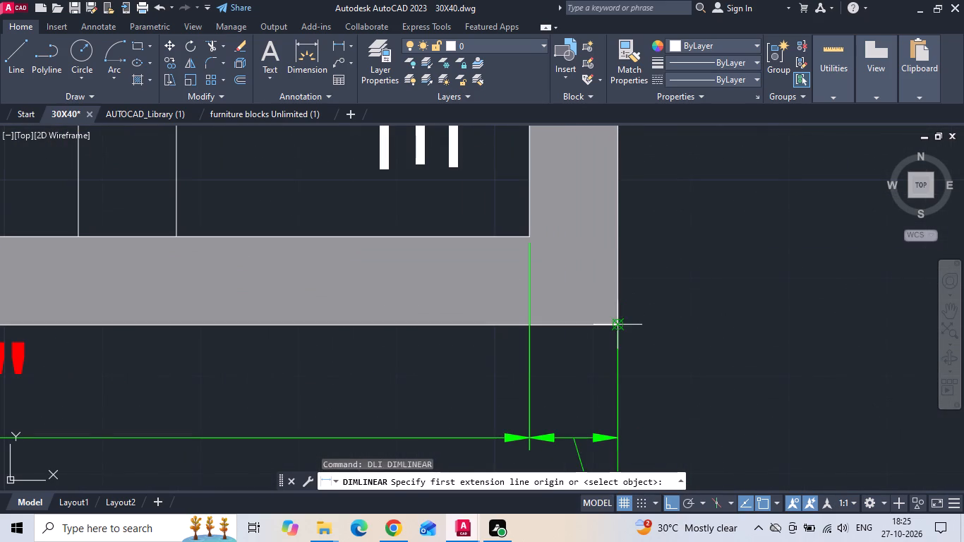
click(620, 326)
click(524, 237)
scroll(679, 272, down, 2)
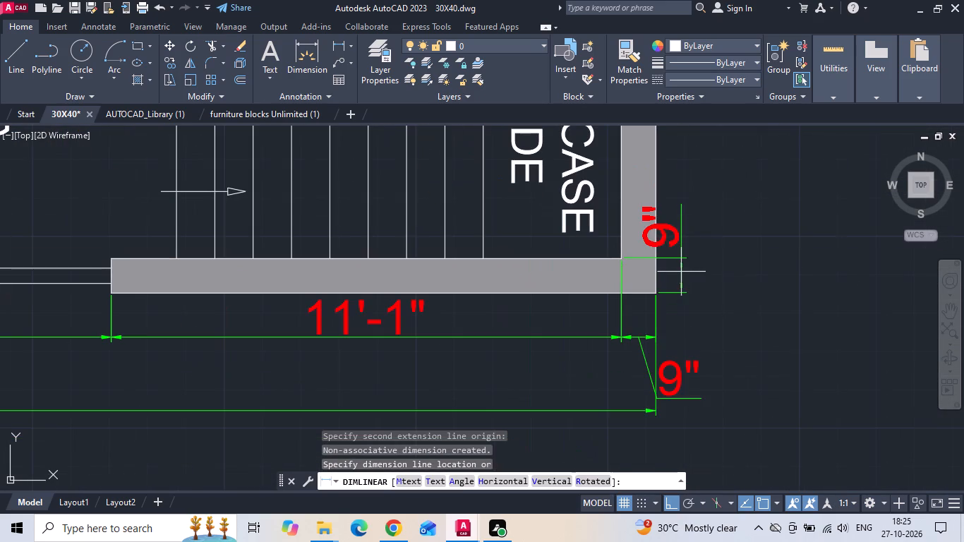
click(702, 267)
Continue the vertical chain from that wall dimension up across the staircase and the wall between staircase and bedroom.
middle_drag(699, 280, 688, 339)
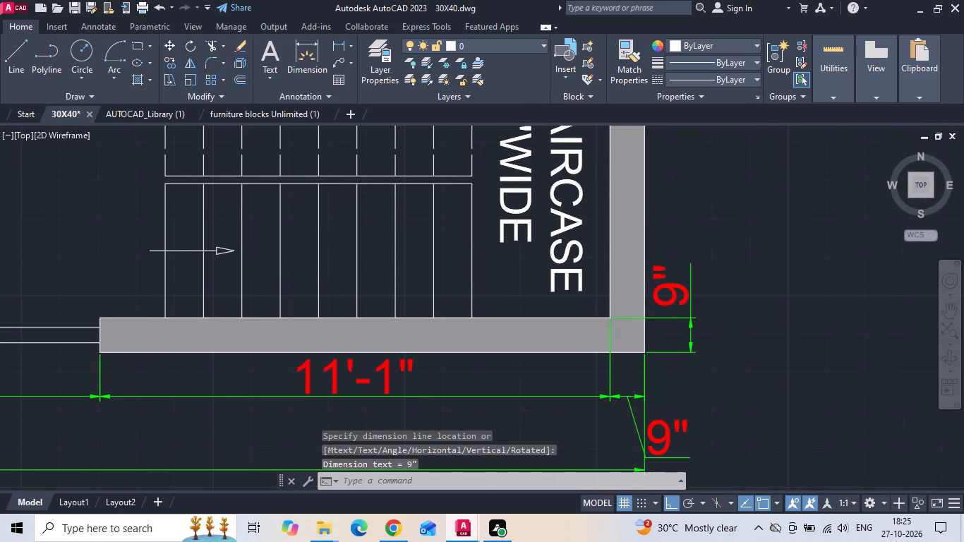
key(d)
key(i)
text(mcnt)
key(space)
middle_drag(683, 236, 682, 307)
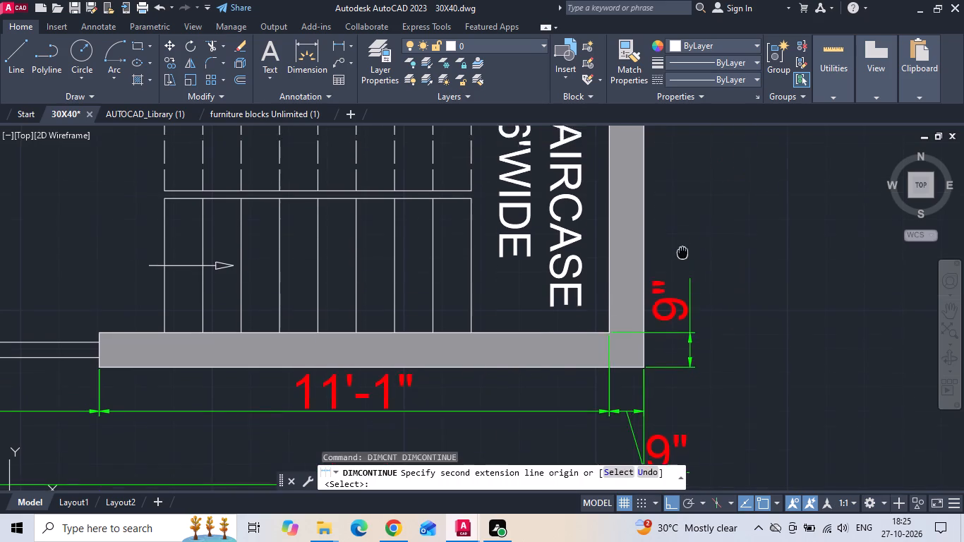
middle_drag(682, 307, 670, 437)
scroll(632, 245, up, 2)
click(541, 243)
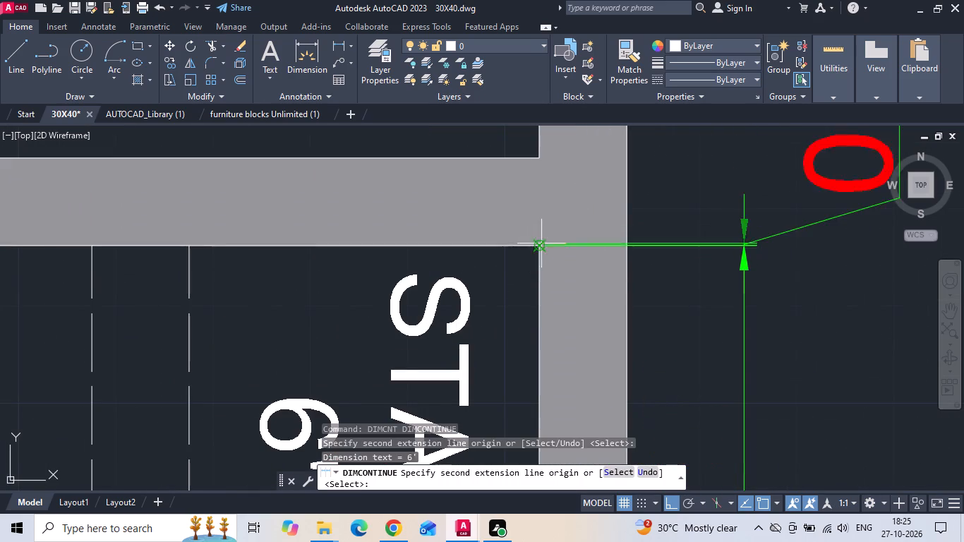
click(538, 159)
scroll(562, 305, down, 2)
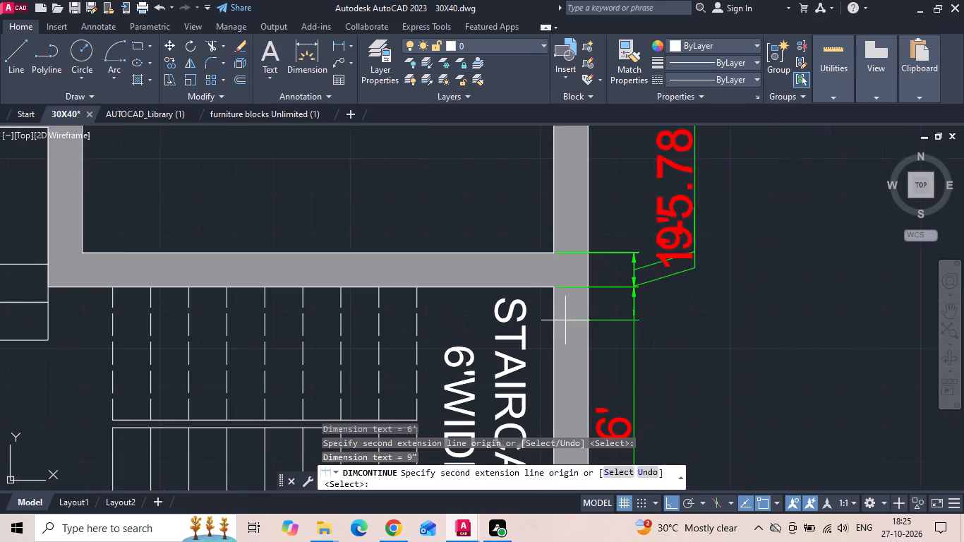
Continue the right-side vertical chain across the bedroom and the thin wall between bedroom and dining.
middle_drag(577, 172, 579, 311)
scroll(579, 311, down, 2)
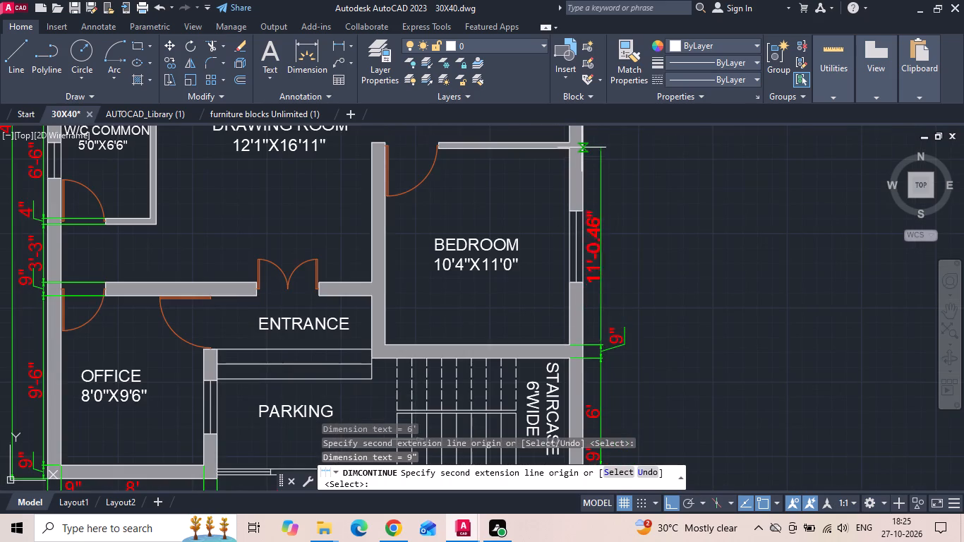
scroll(582, 145, up, 3)
scroll(522, 151, up, 3)
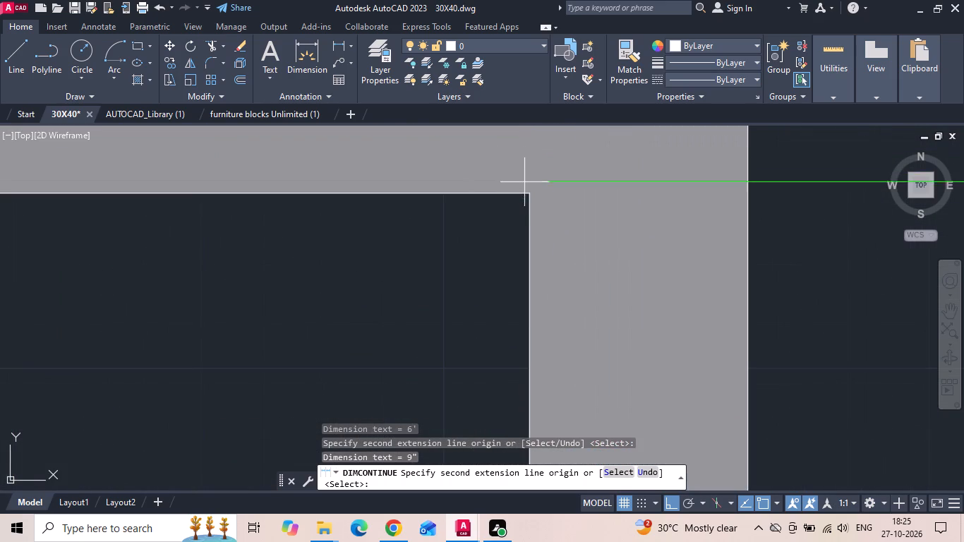
click(526, 196)
scroll(539, 325, down, 2)
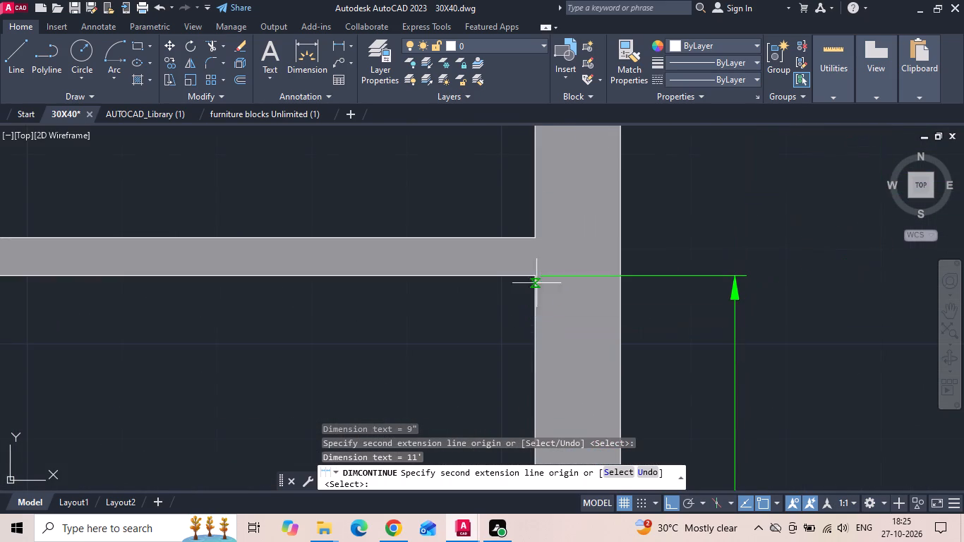
click(531, 234)
scroll(542, 342, down, 2)
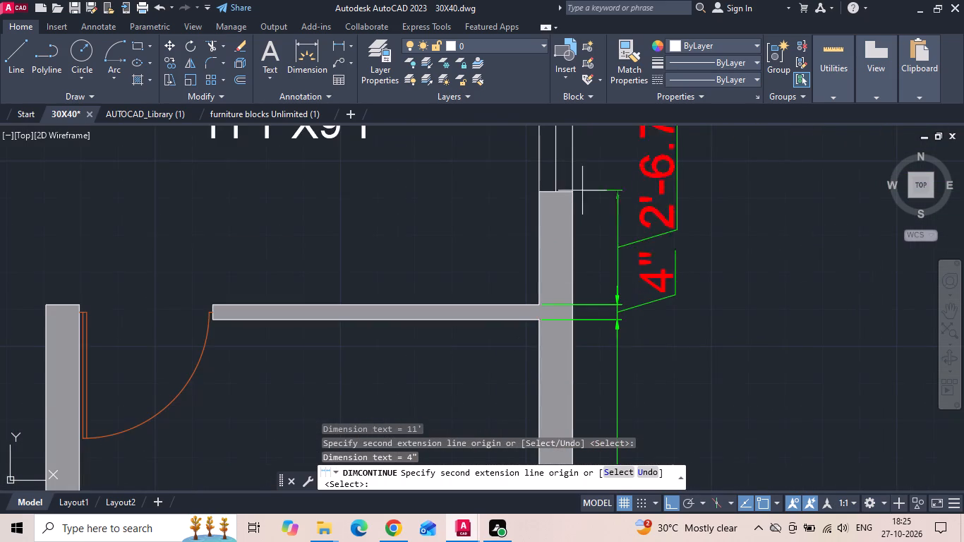
Continue the right-side chain across the dining area, the kitchen's lower wall and the kitchen to the plan's upper-right outer corner.
middle_drag(589, 172, 591, 335)
scroll(591, 366, down, 2)
scroll(583, 228, up, 3)
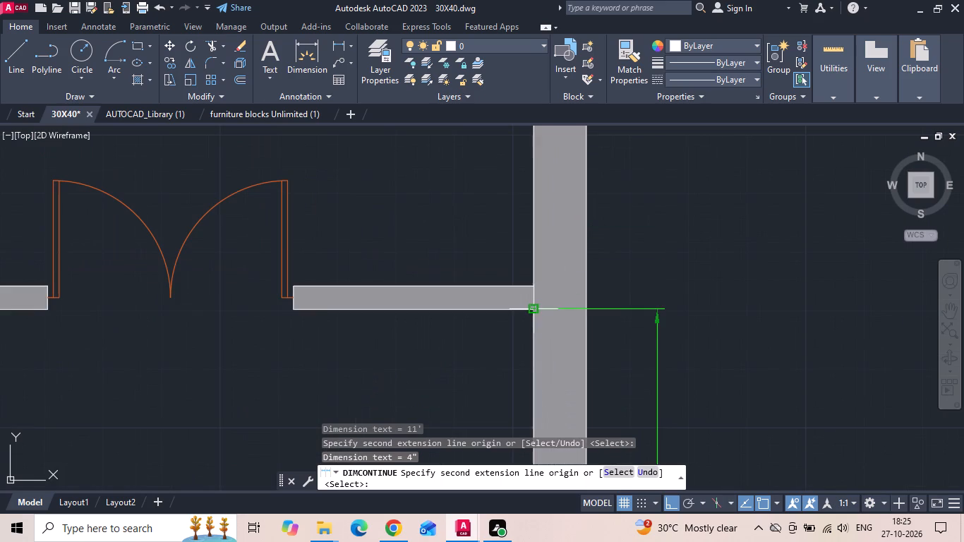
click(533, 309)
click(531, 282)
scroll(550, 372, down, 2)
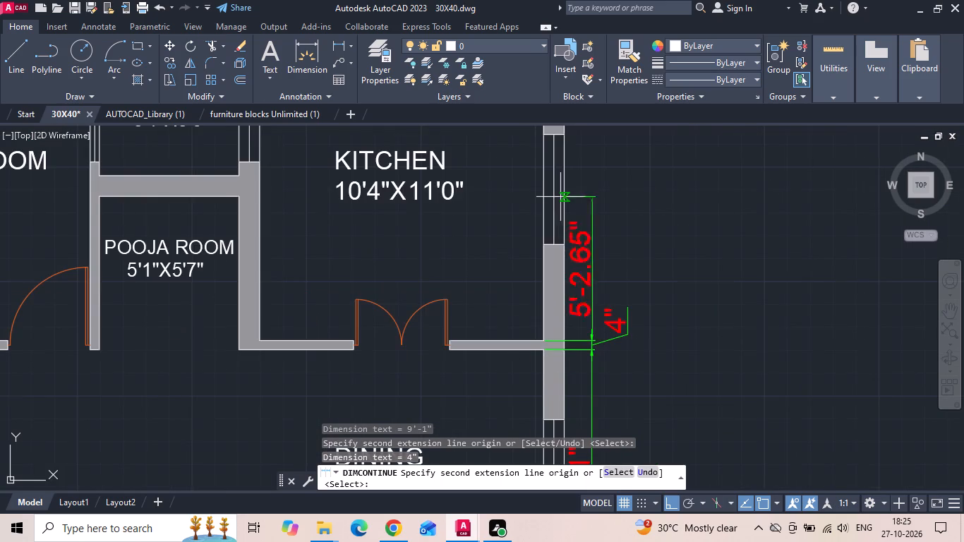
middle_drag(563, 218, 556, 358)
click(535, 180)
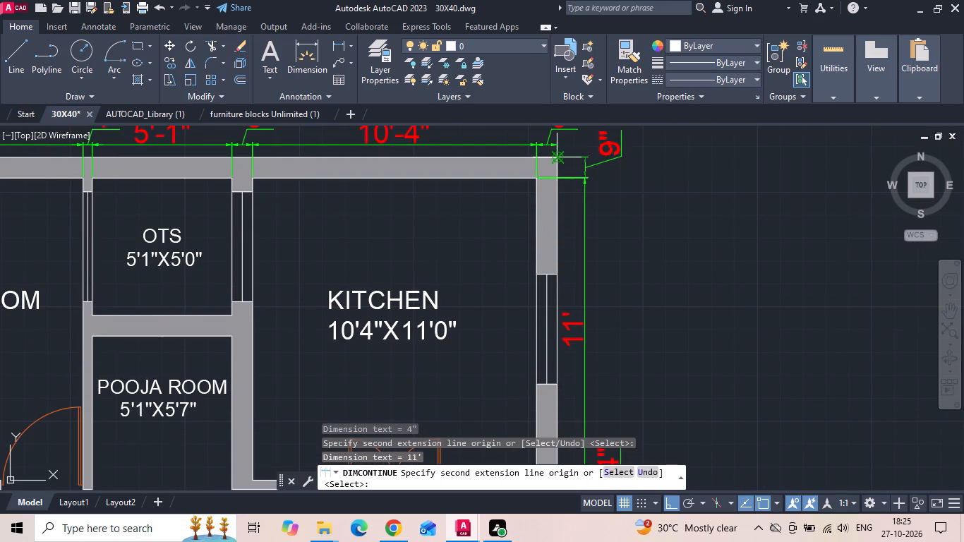
click(559, 153)
key(Escape)
Add an overall vertical linear dimension between the plan's upper-right and lower-right outer corners, placed outside the right-side chain.
scroll(559, 152, down, 2)
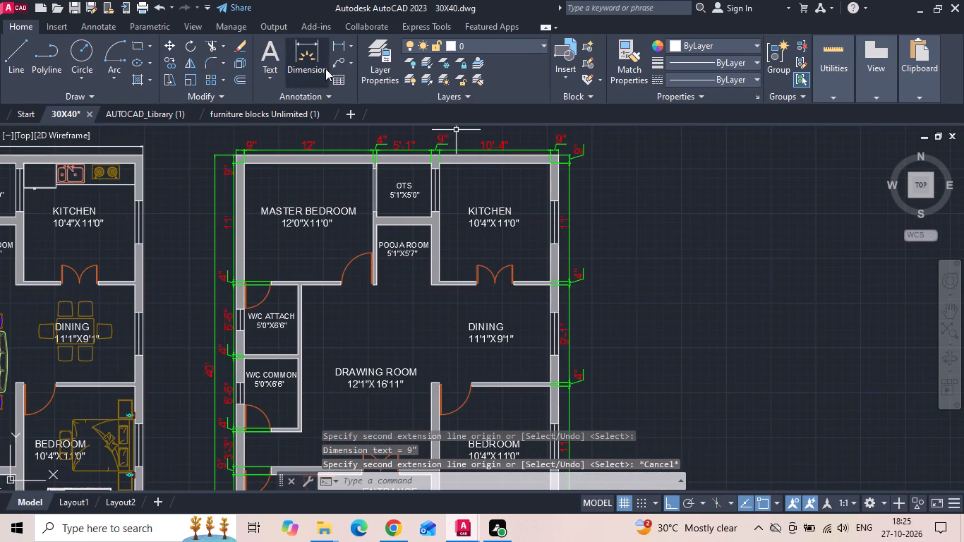
click(337, 44)
scroll(552, 130, up, 4)
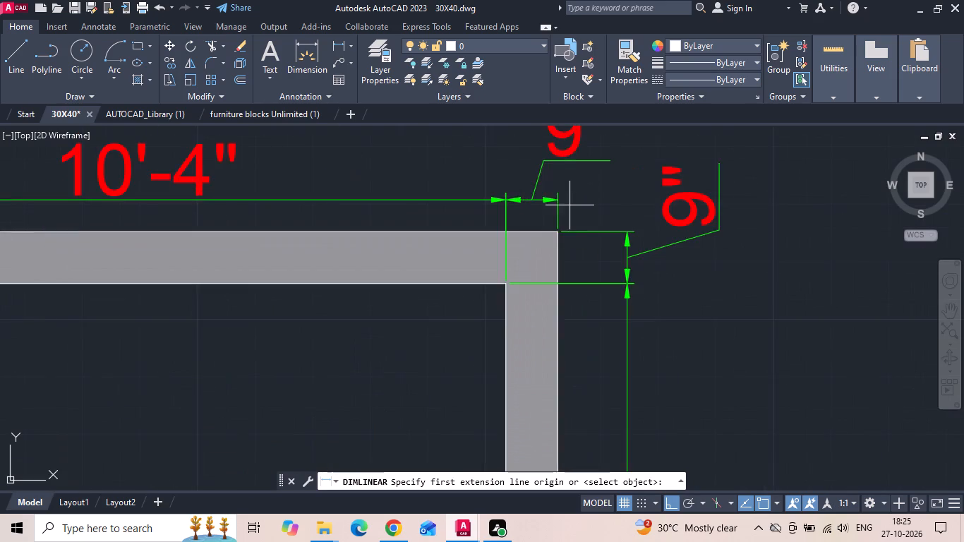
scroll(570, 206, up, 2)
click(536, 271)
scroll(577, 195, down, 4)
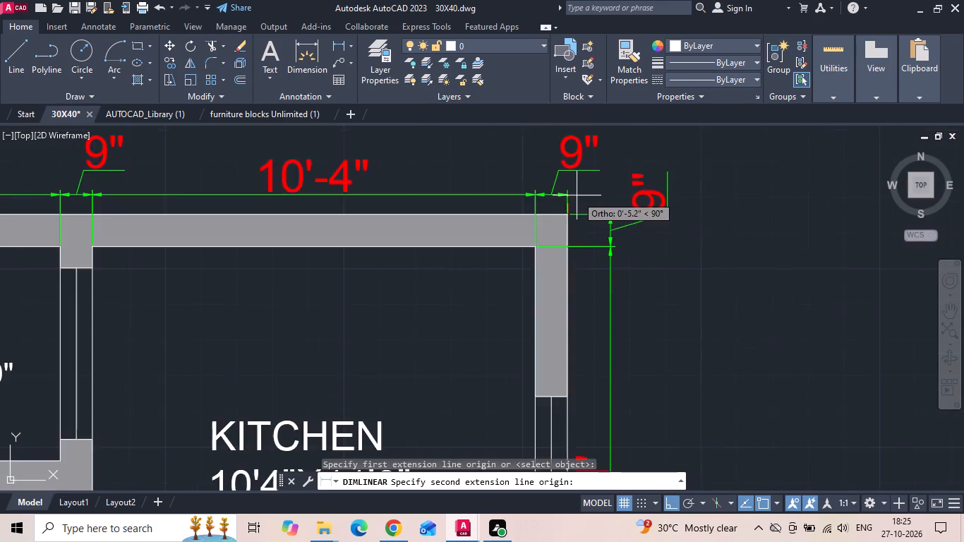
scroll(577, 195, down, 5)
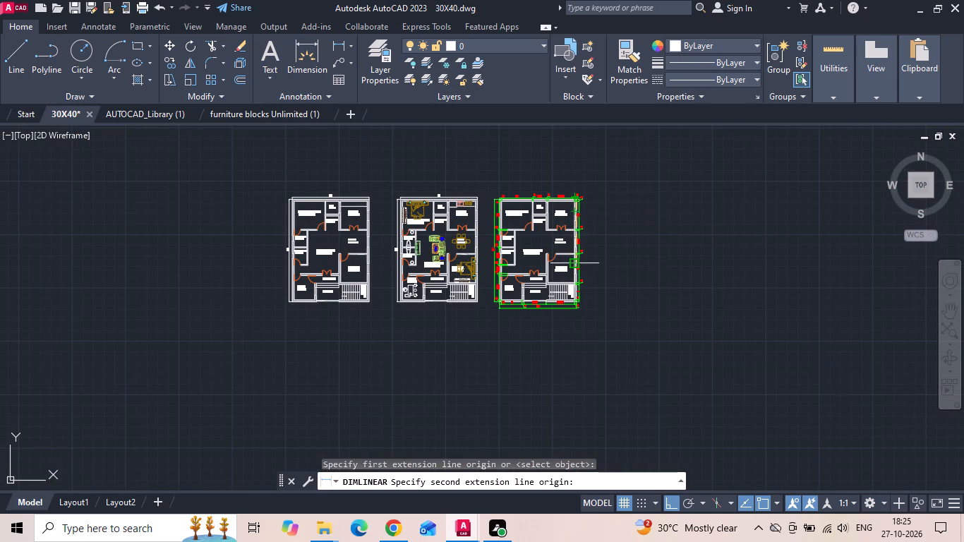
scroll(577, 279, up, 3)
scroll(566, 373, up, 2)
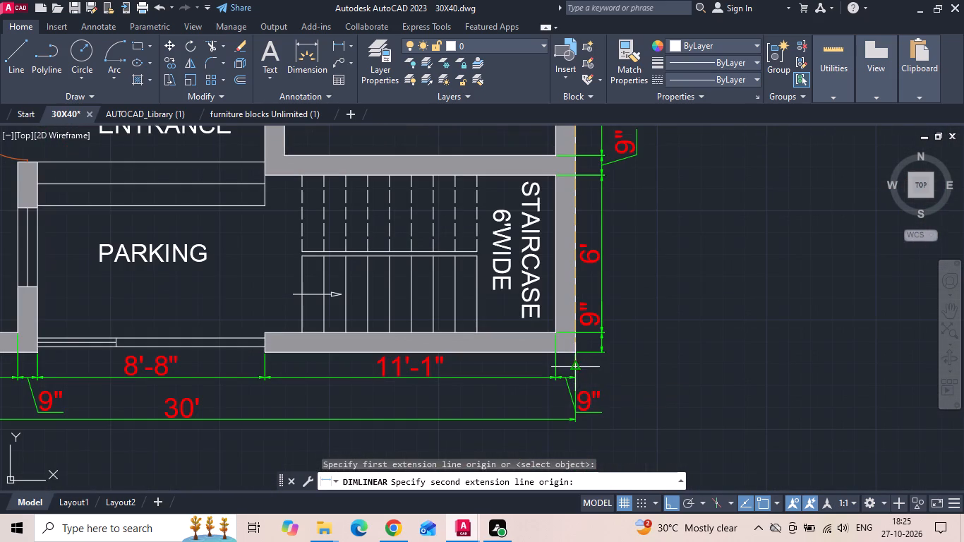
click(577, 354)
scroll(589, 373, down, 2)
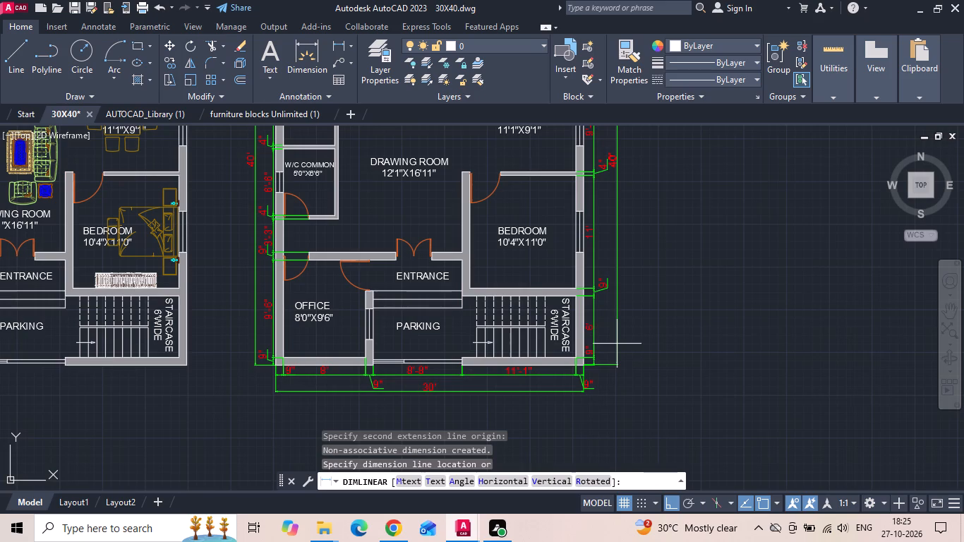
click(620, 339)
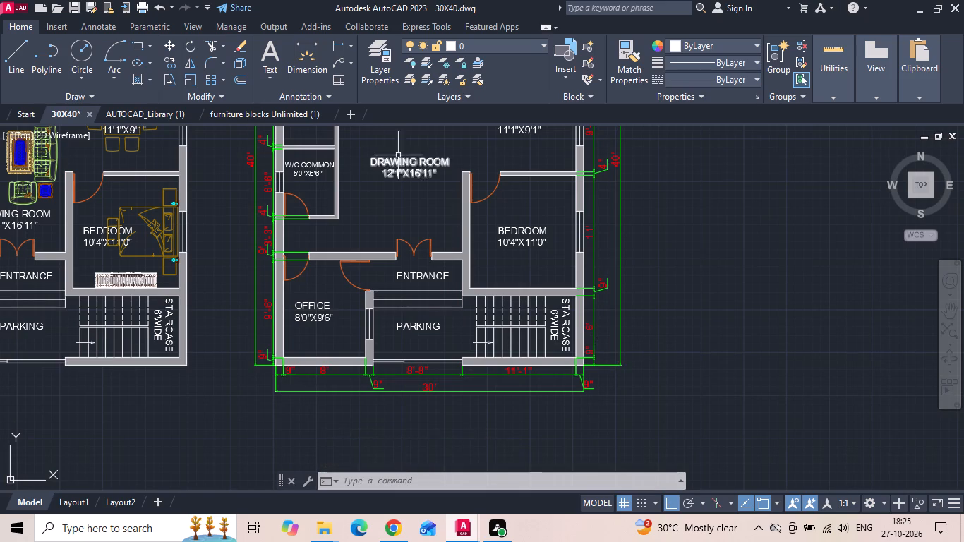
Check the drawing room's vertical span and its width from the W/C wall to the bedroom wall with temporary linear dimensions.
middle_drag(393, 157, 399, 252)
click(337, 52)
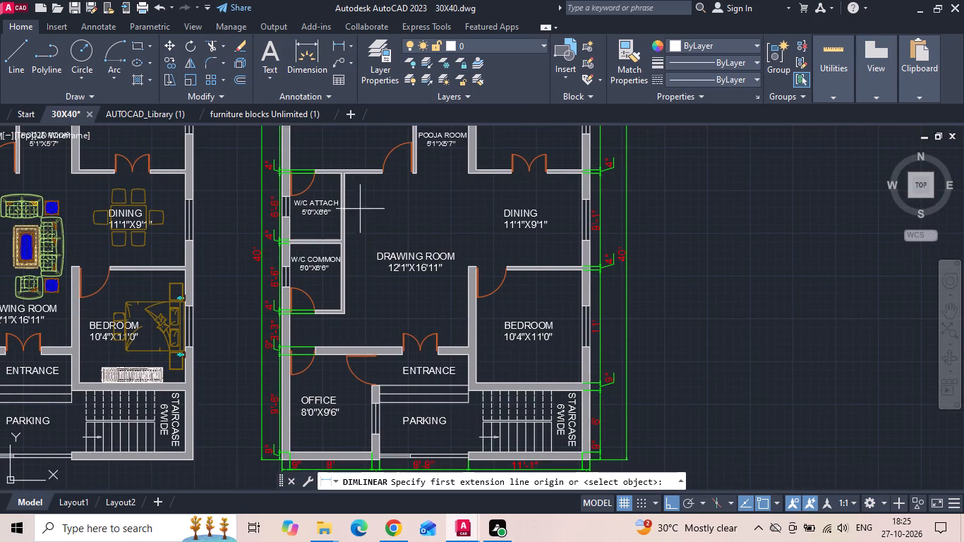
click(361, 178)
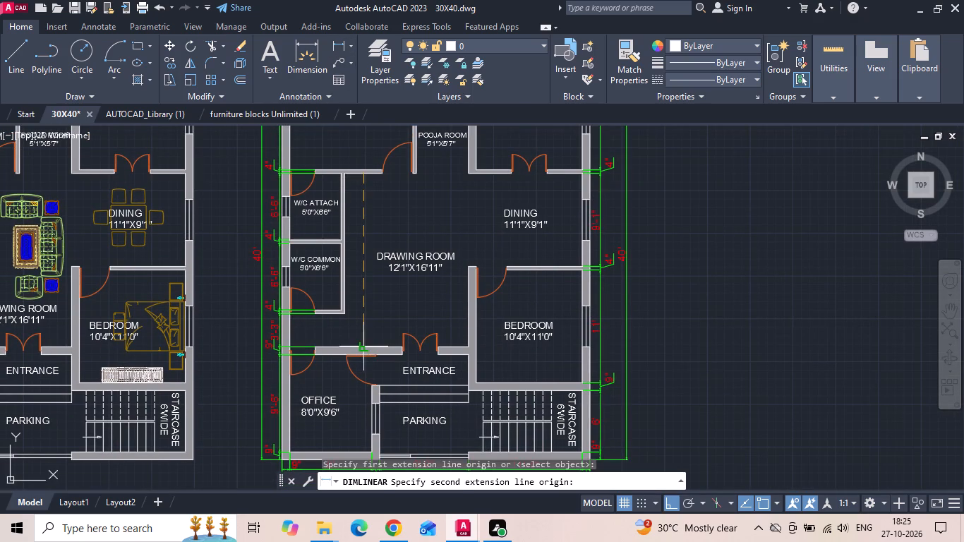
click(365, 345)
key(Escape)
key(space)
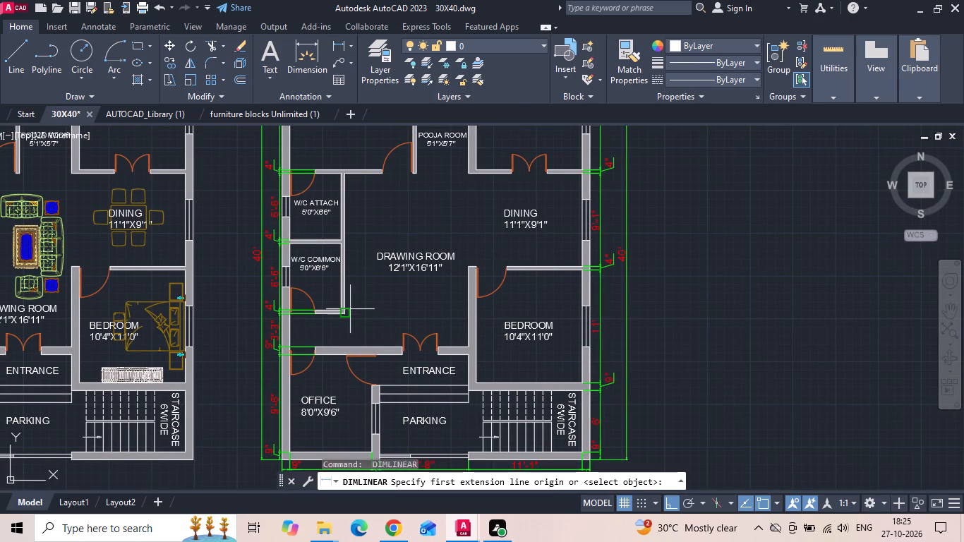
click(348, 304)
click(466, 309)
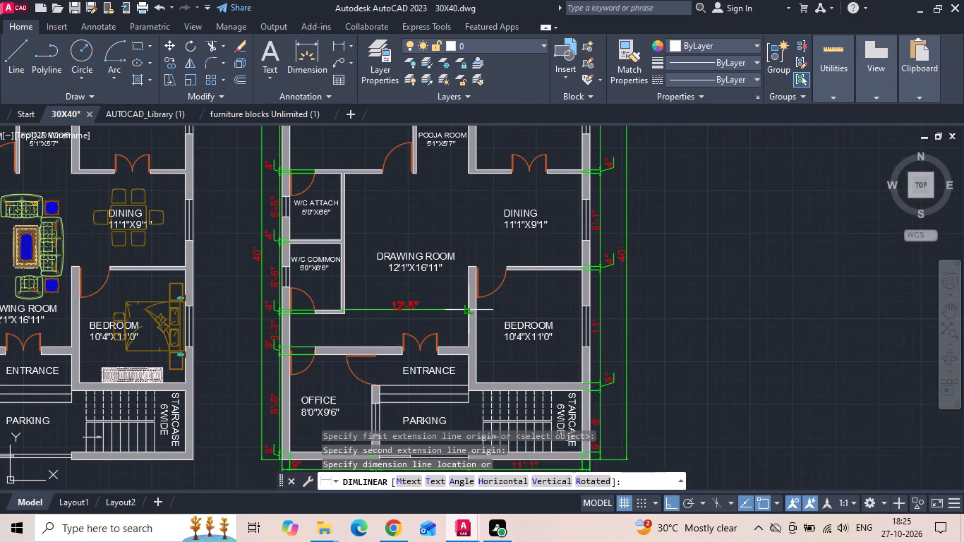
scroll(467, 311, up, 1)
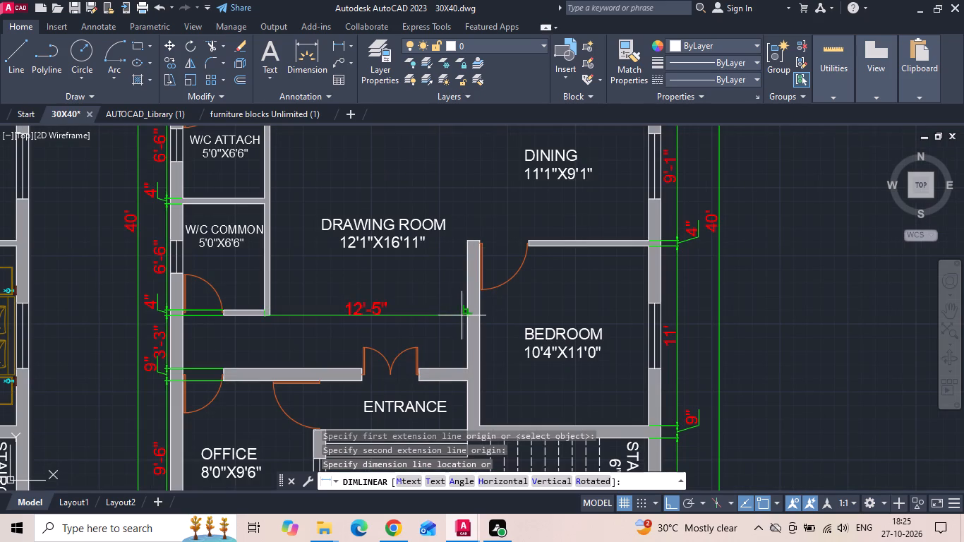
key(Escape)
key(space)
click(270, 316)
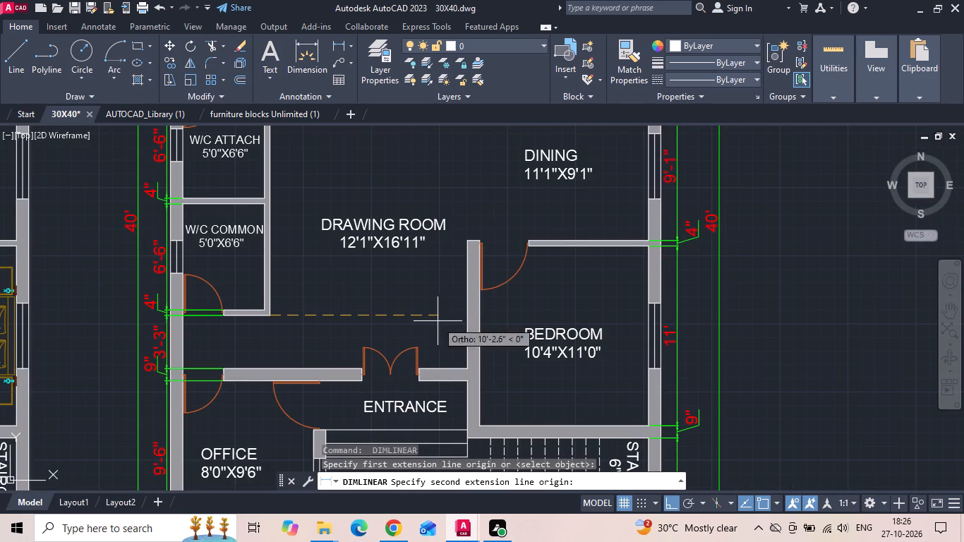
click(465, 318)
key(Escape)
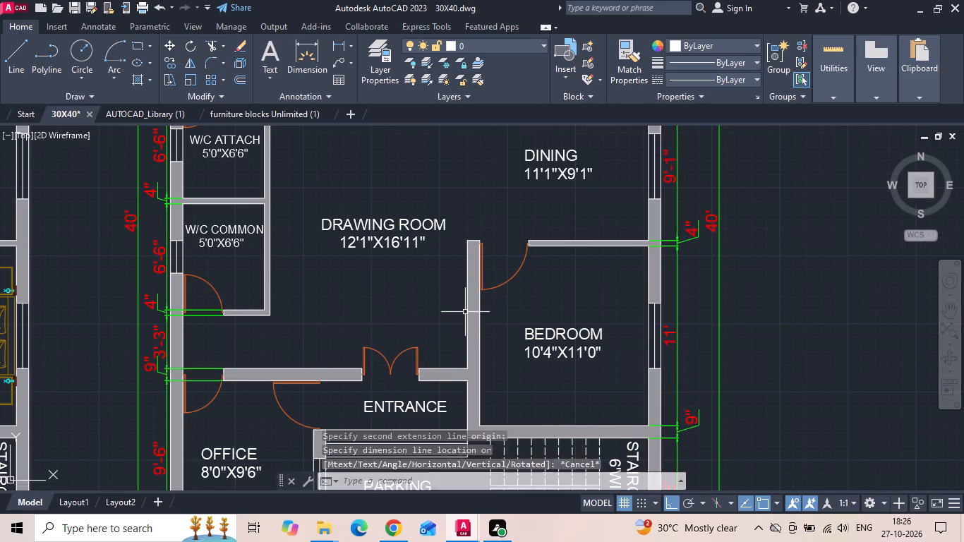
Check the dining area's vertical span and its horizontal width with temporary linear dimensions.
key(space)
scroll(548, 233, up, 1)
middle_drag(558, 246, 550, 327)
click(617, 325)
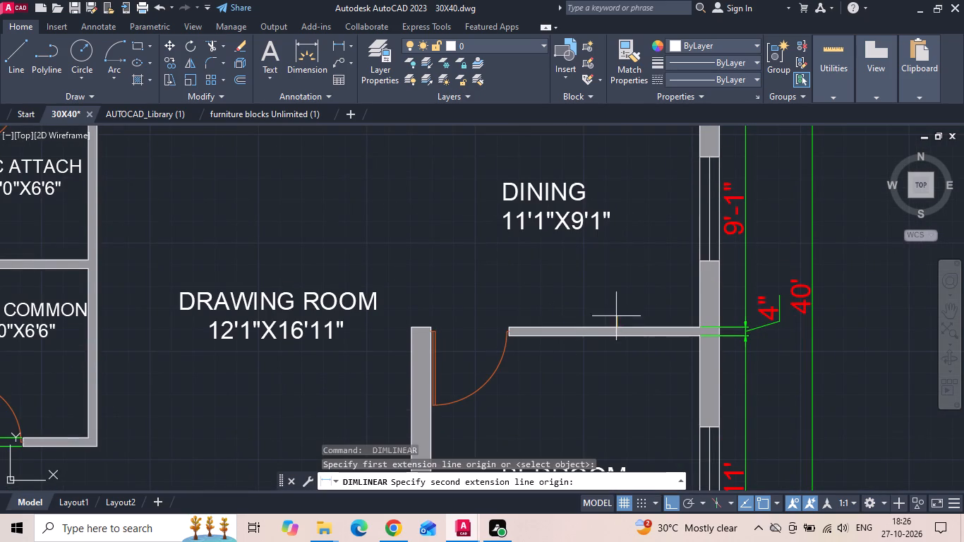
middle_drag(617, 289, 611, 350)
click(613, 154)
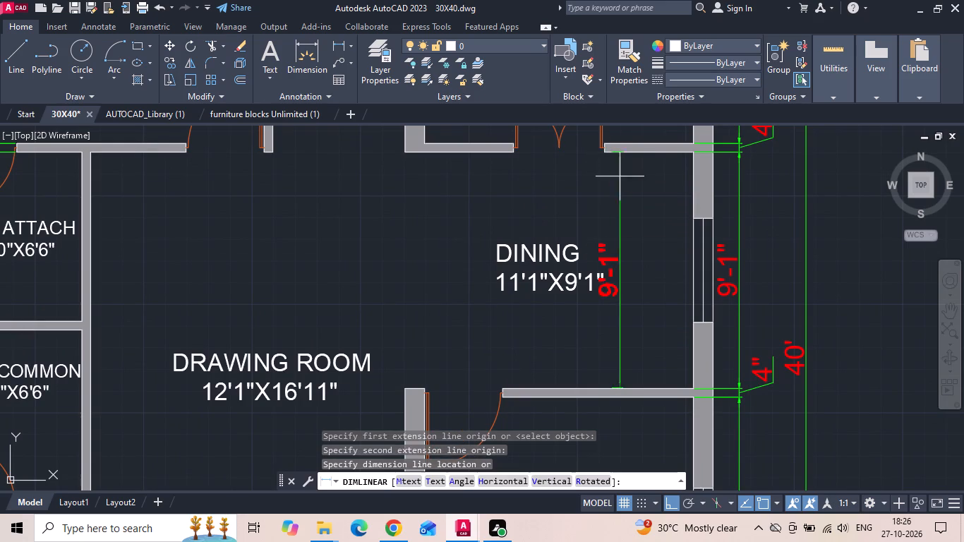
key(Escape)
key(space)
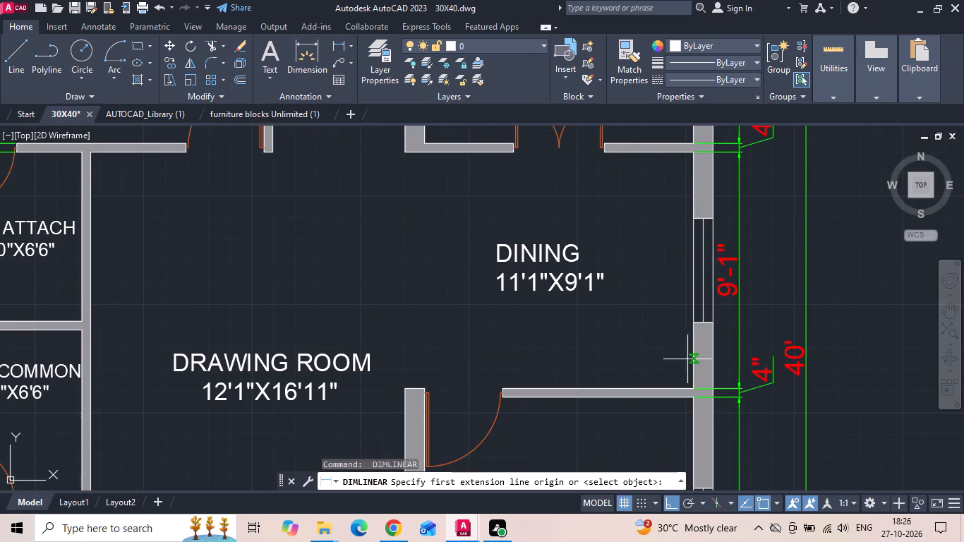
drag(689, 363, 681, 361)
click(402, 390)
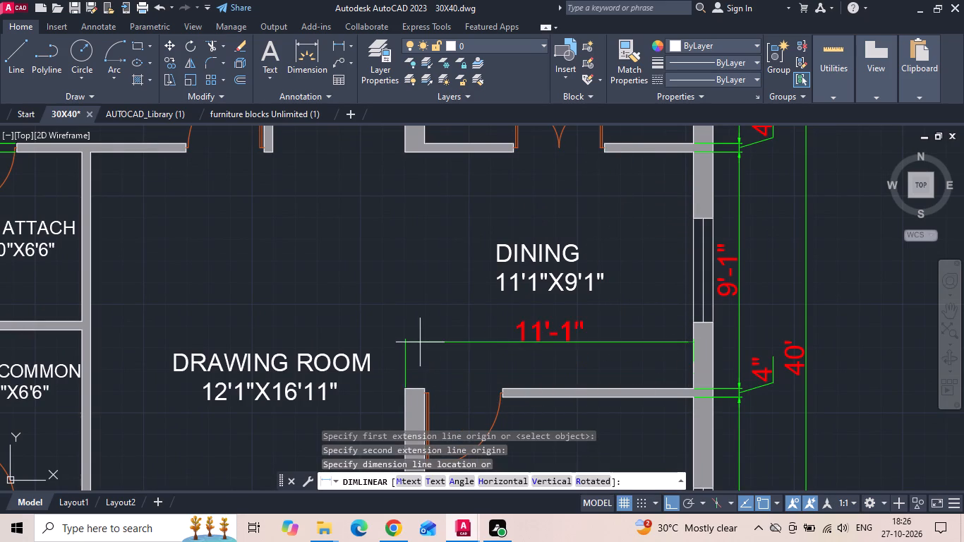
key(Escape)
Add a horizontal linear dimension across the master bedroom's interior width, placed just inside its upper wall.
scroll(507, 296, down, 3)
scroll(452, 186, up, 2)
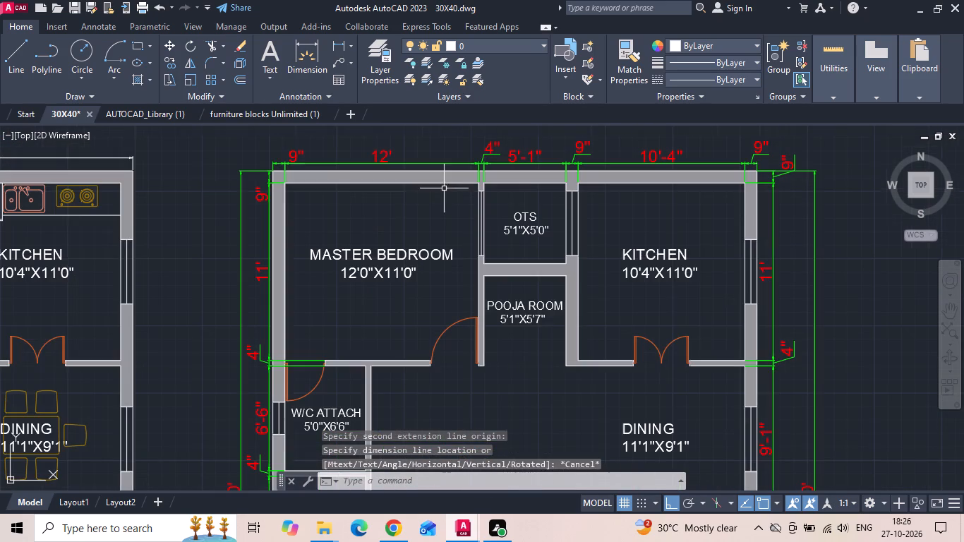
click(332, 41)
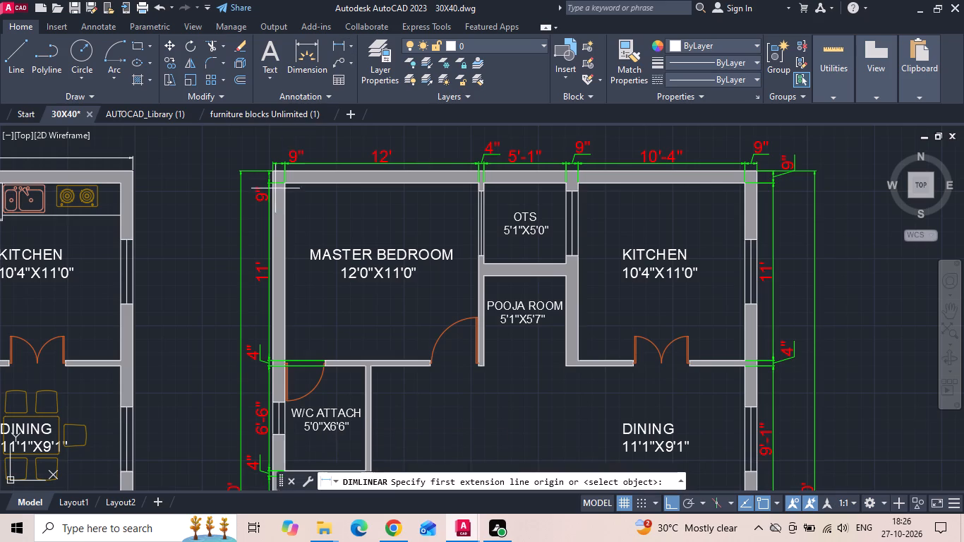
scroll(273, 191, up, 2)
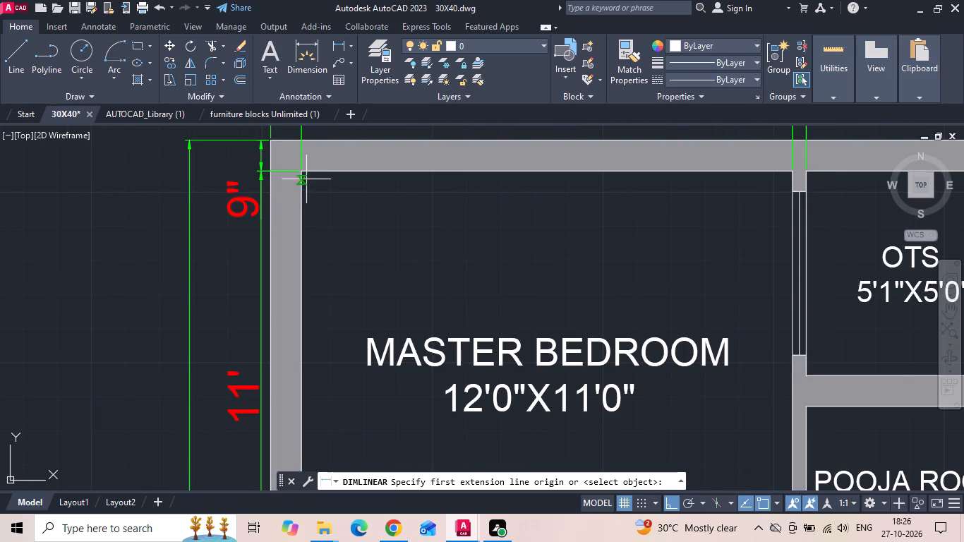
click(301, 172)
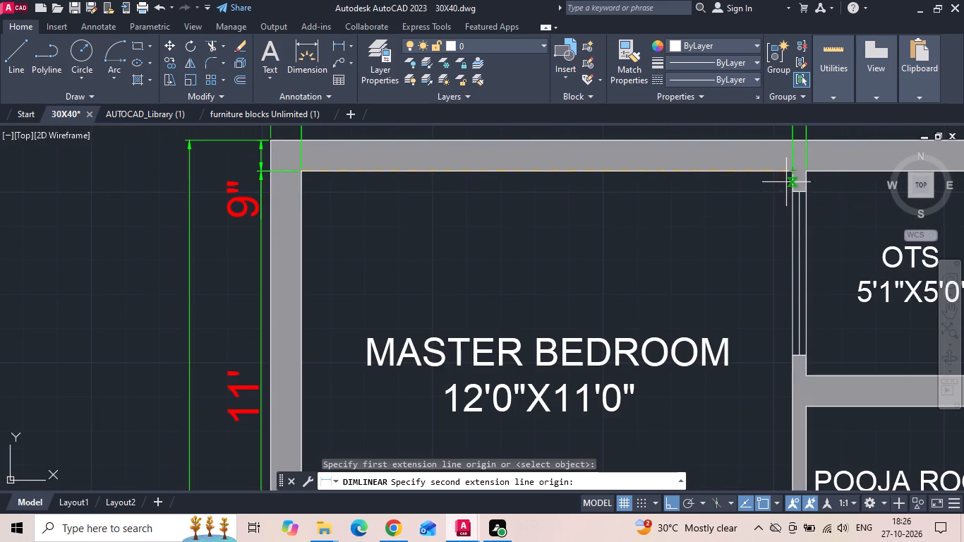
click(791, 170)
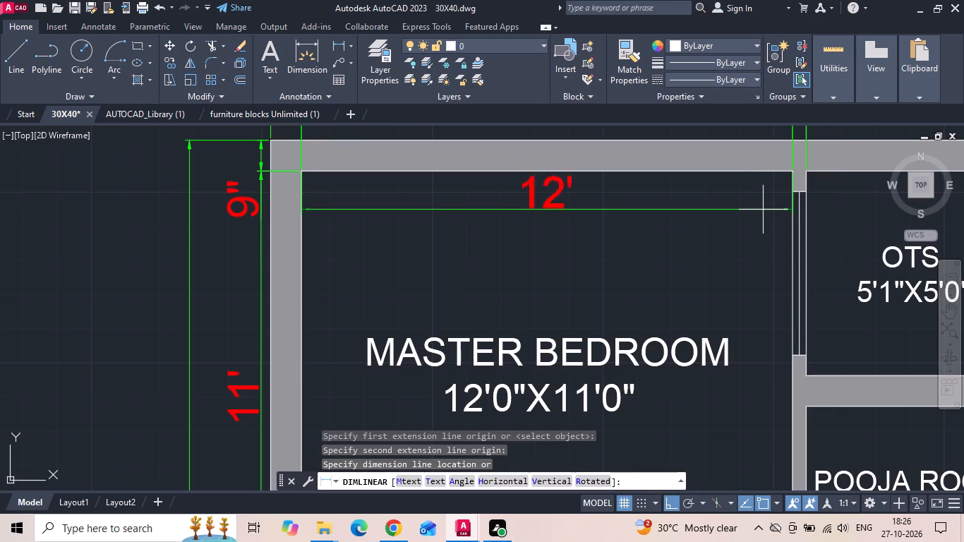
click(763, 210)
Add a vertical linear dimension of the master bedroom's interior length, placed just inside its outer left wall.
click(338, 46)
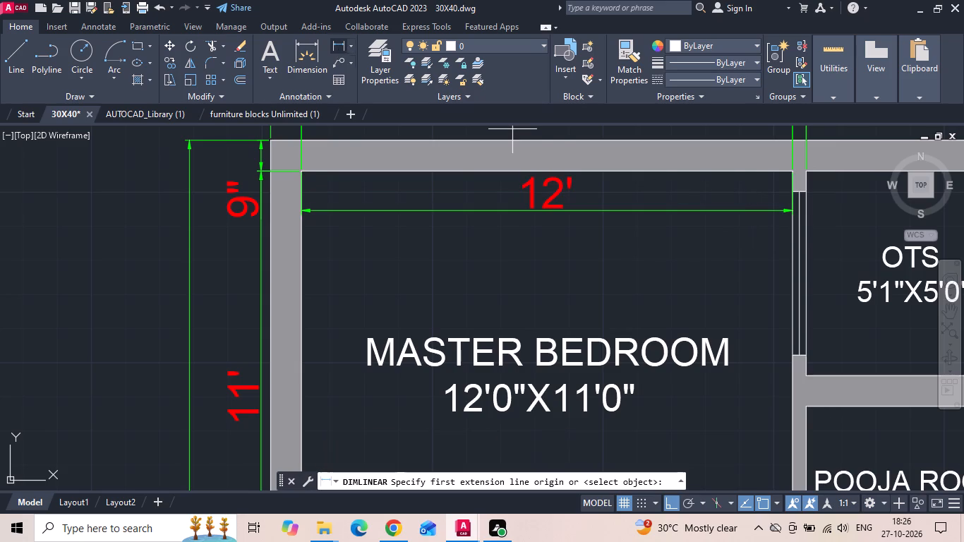
click(306, 174)
middle_drag(298, 272, 308, 171)
scroll(308, 169, down, 1)
scroll(299, 418, up, 2)
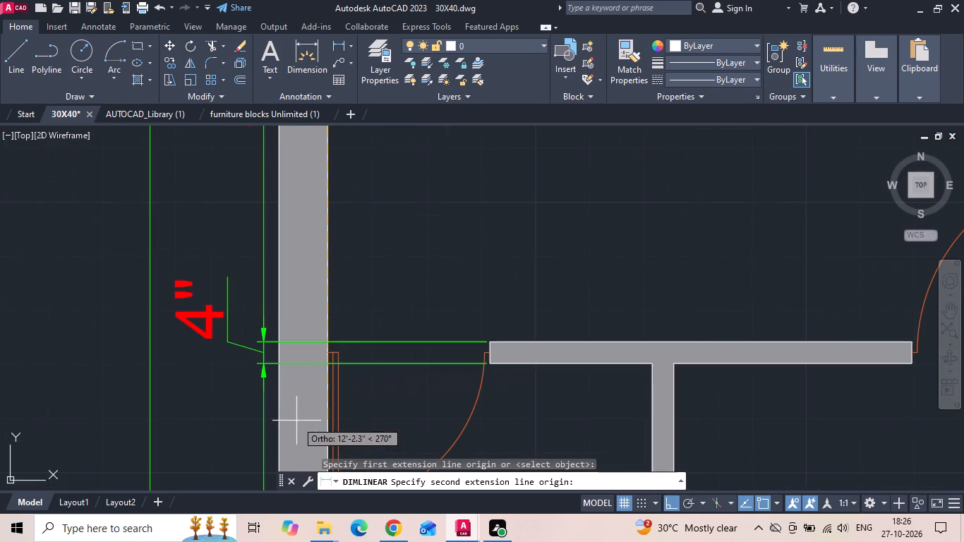
click(325, 341)
scroll(356, 327, down, 2)
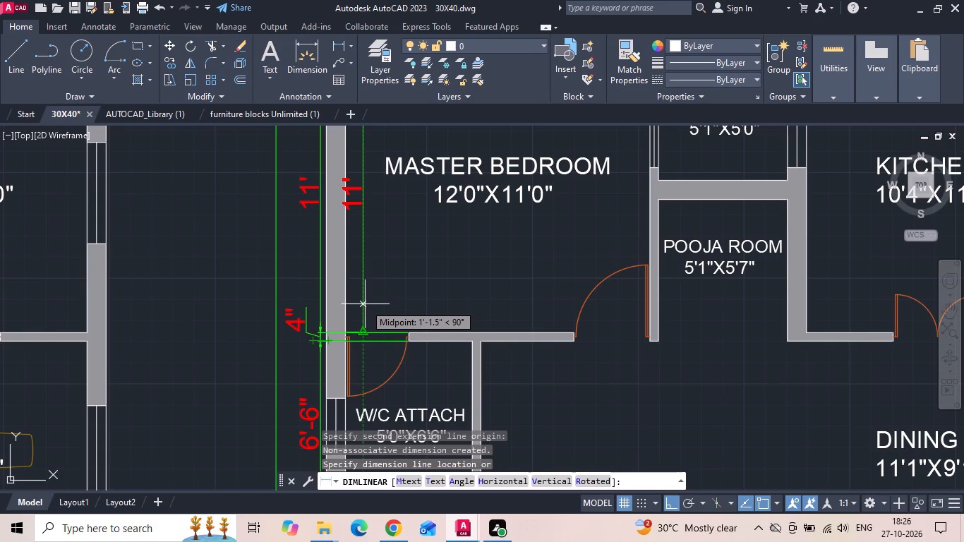
click(371, 301)
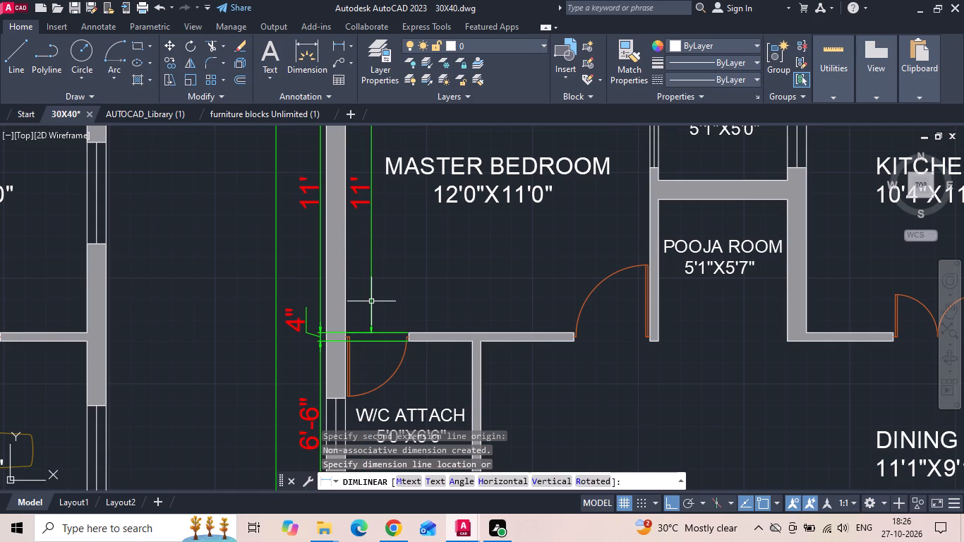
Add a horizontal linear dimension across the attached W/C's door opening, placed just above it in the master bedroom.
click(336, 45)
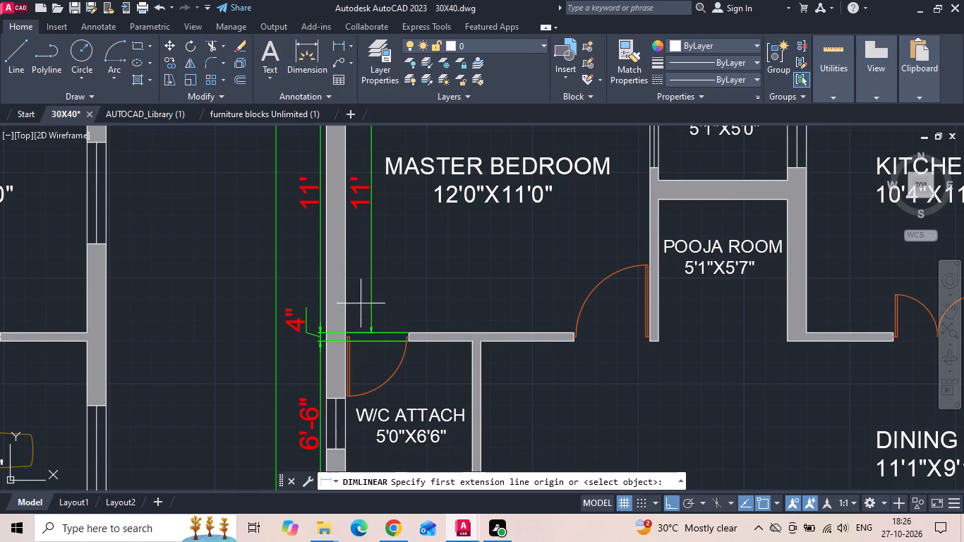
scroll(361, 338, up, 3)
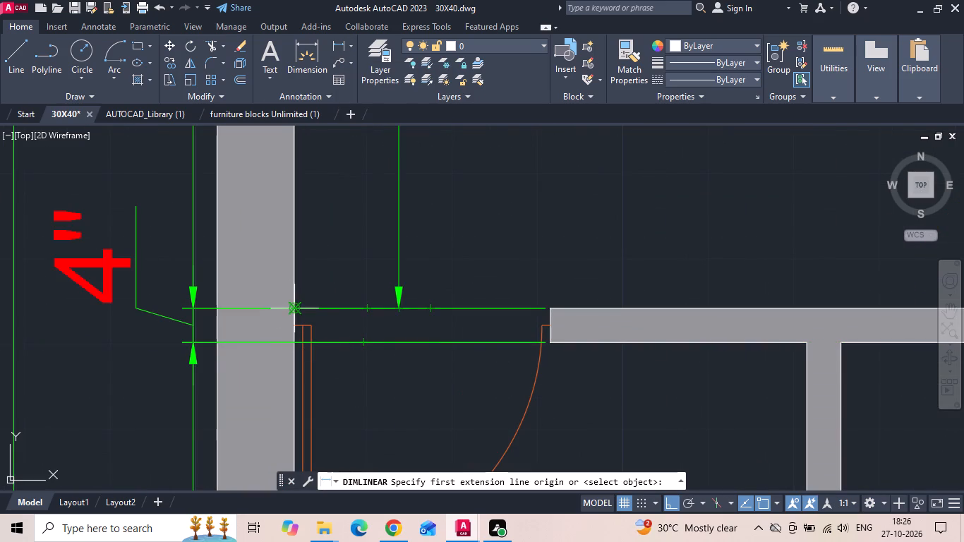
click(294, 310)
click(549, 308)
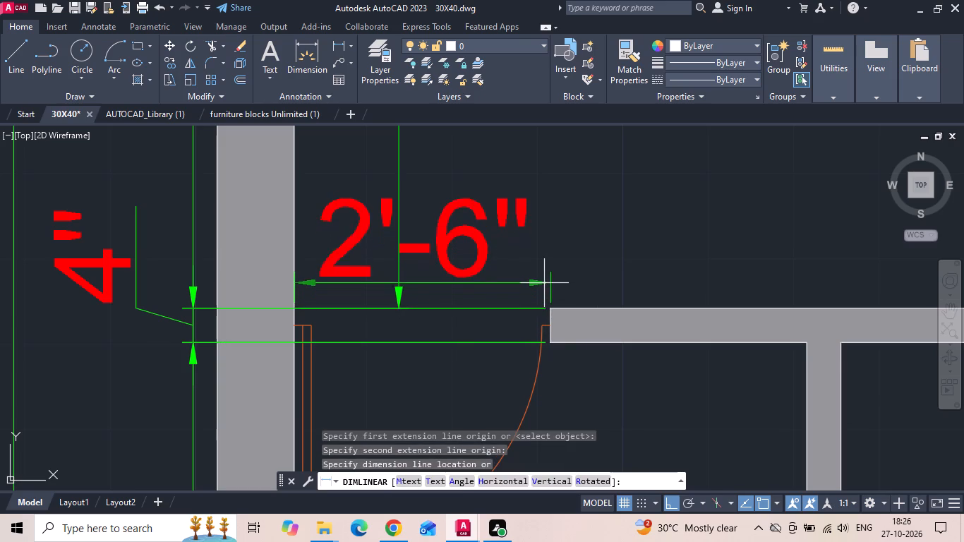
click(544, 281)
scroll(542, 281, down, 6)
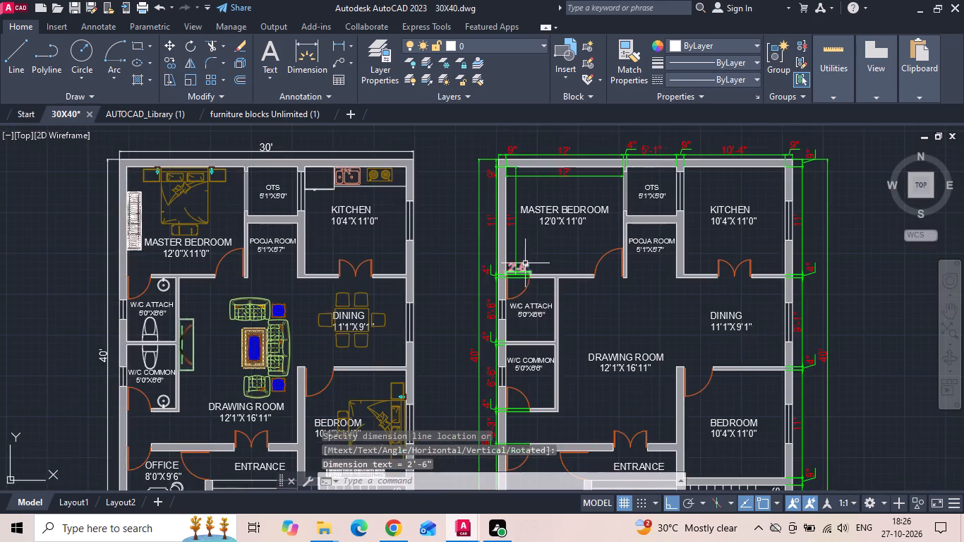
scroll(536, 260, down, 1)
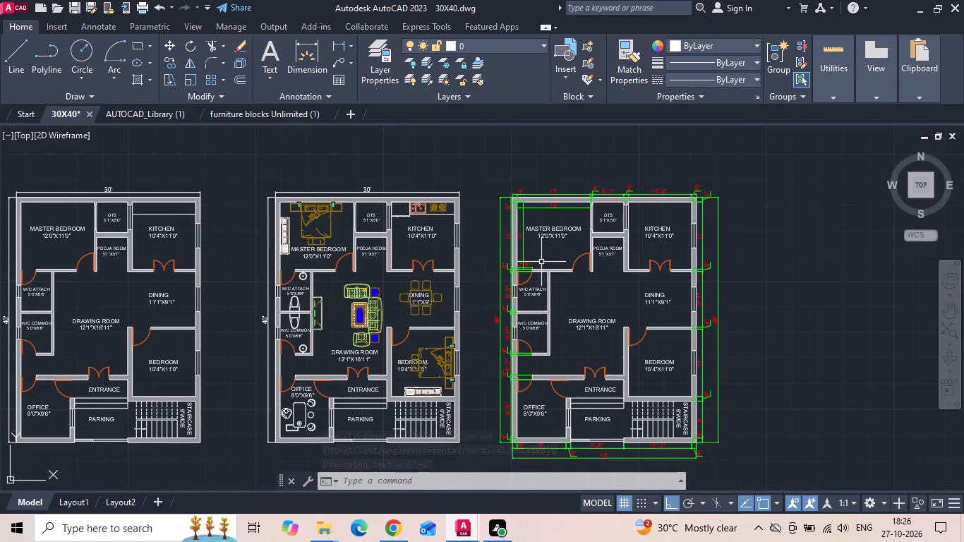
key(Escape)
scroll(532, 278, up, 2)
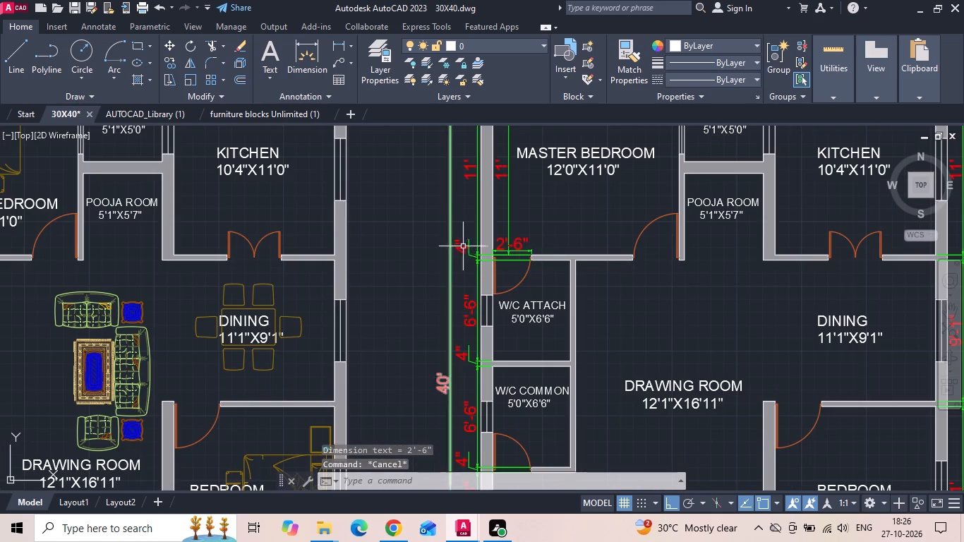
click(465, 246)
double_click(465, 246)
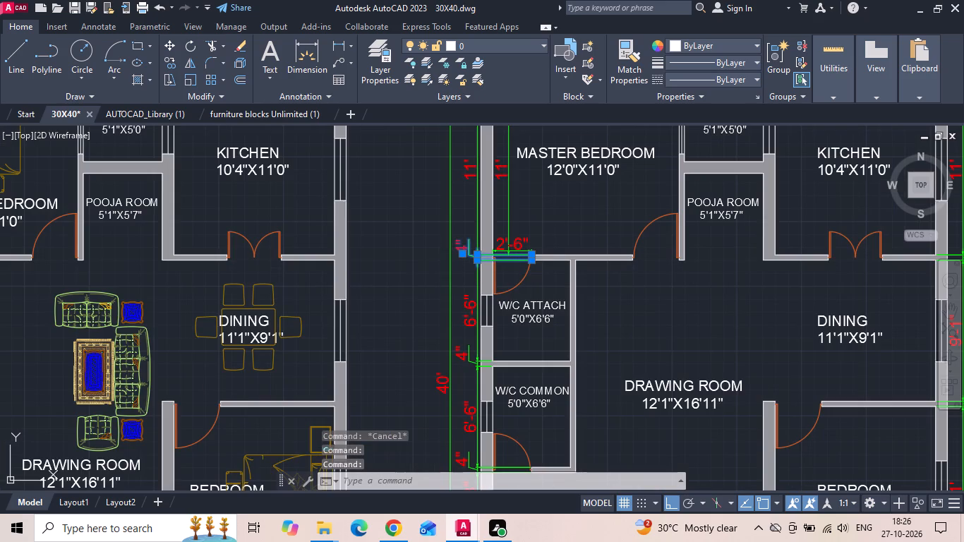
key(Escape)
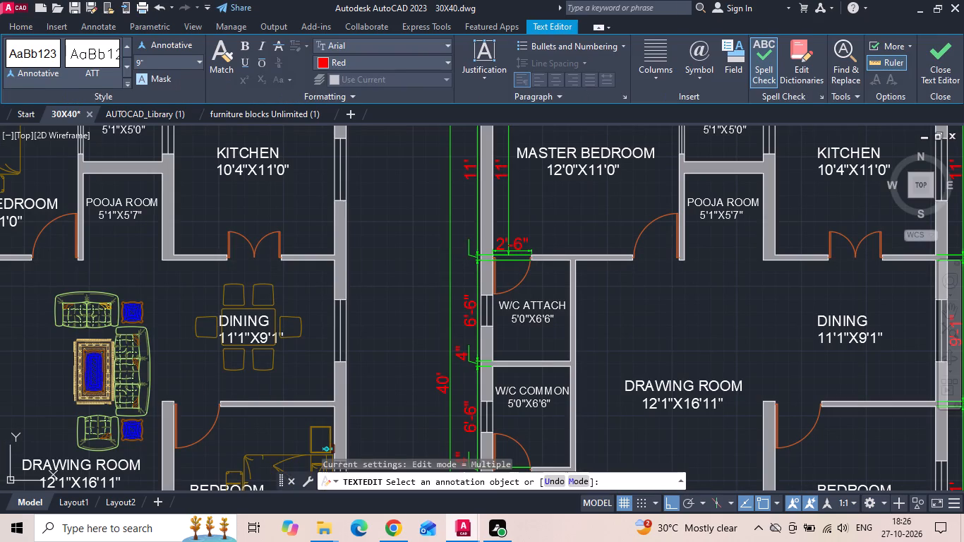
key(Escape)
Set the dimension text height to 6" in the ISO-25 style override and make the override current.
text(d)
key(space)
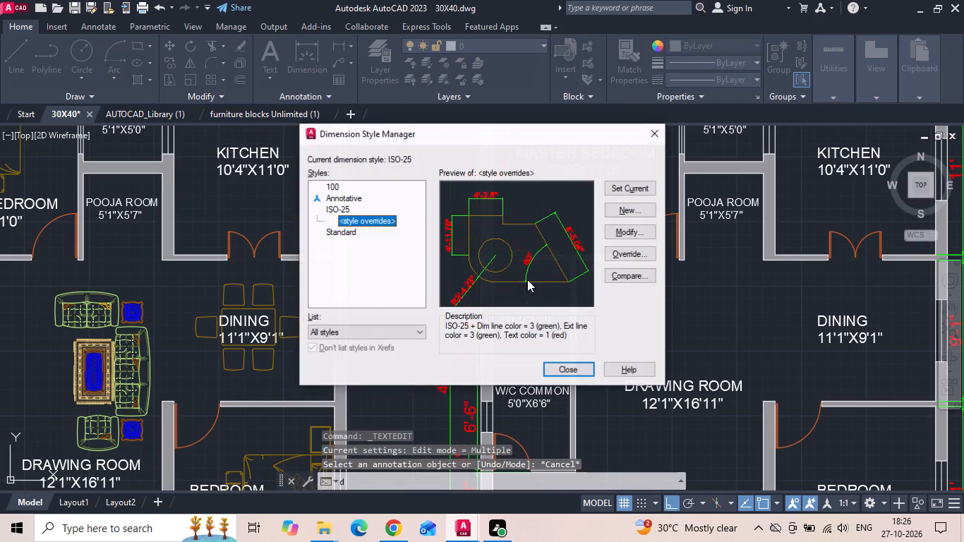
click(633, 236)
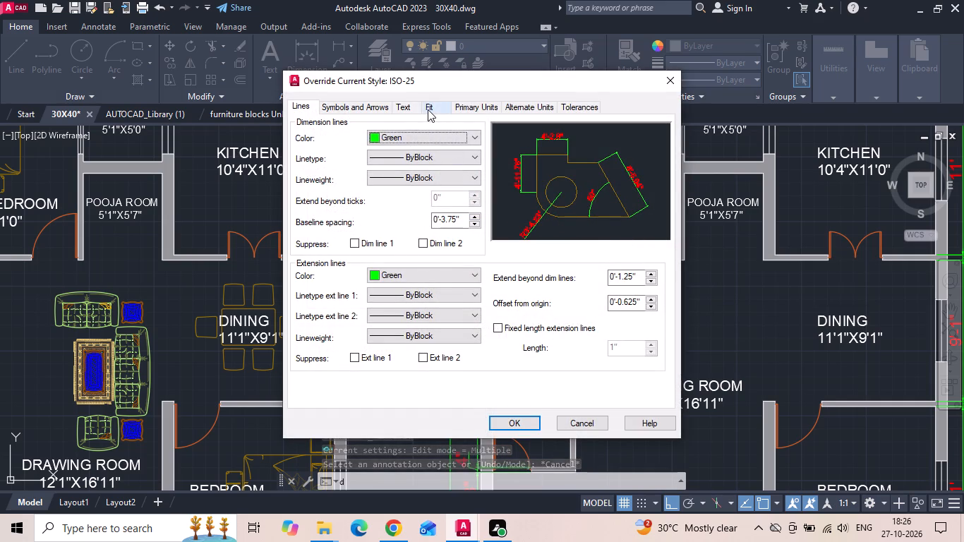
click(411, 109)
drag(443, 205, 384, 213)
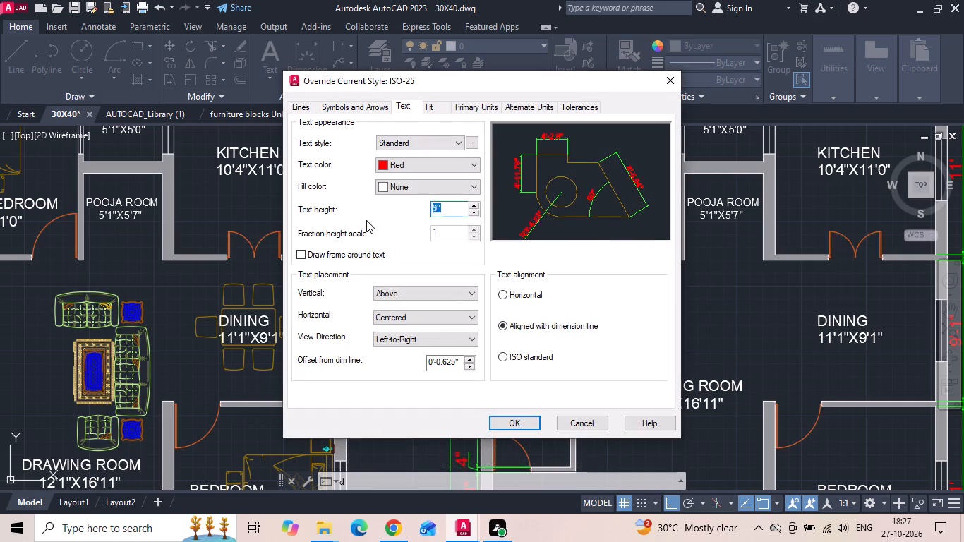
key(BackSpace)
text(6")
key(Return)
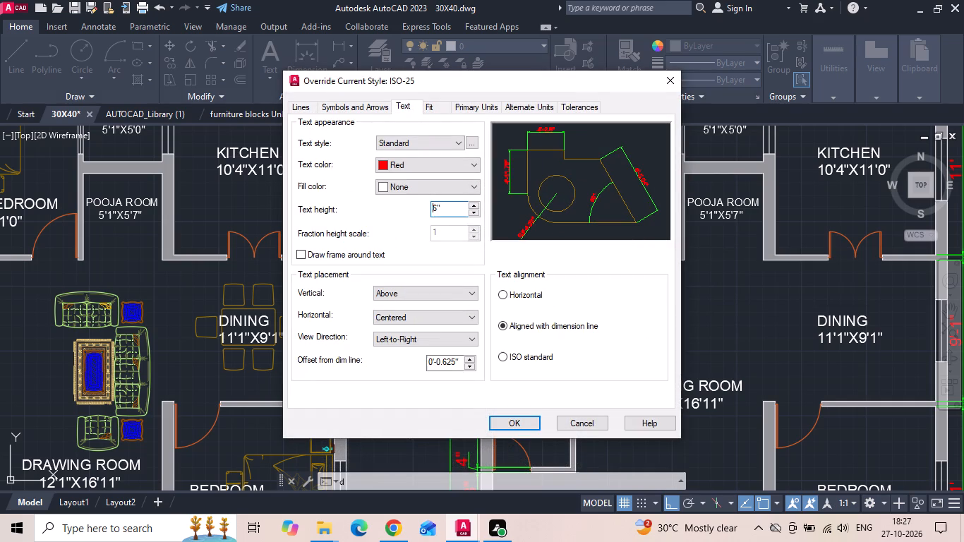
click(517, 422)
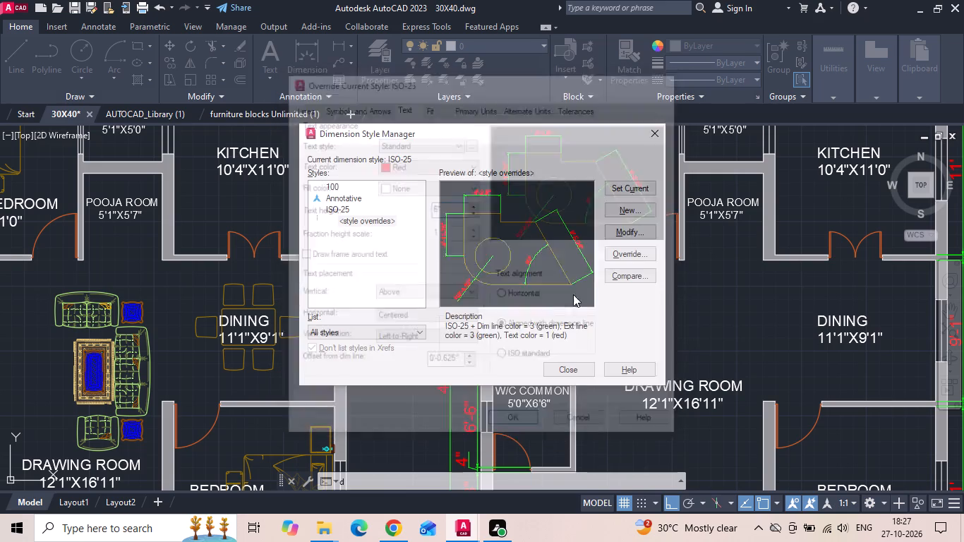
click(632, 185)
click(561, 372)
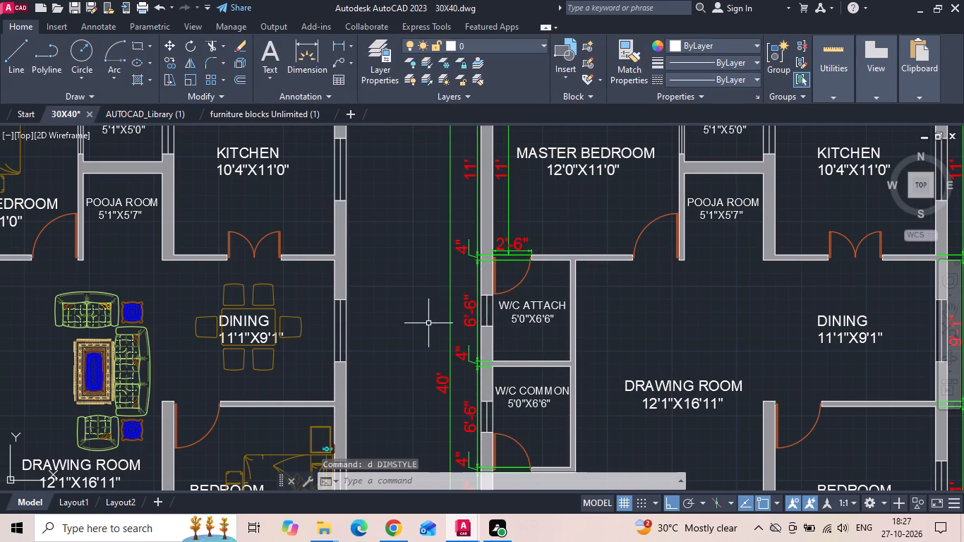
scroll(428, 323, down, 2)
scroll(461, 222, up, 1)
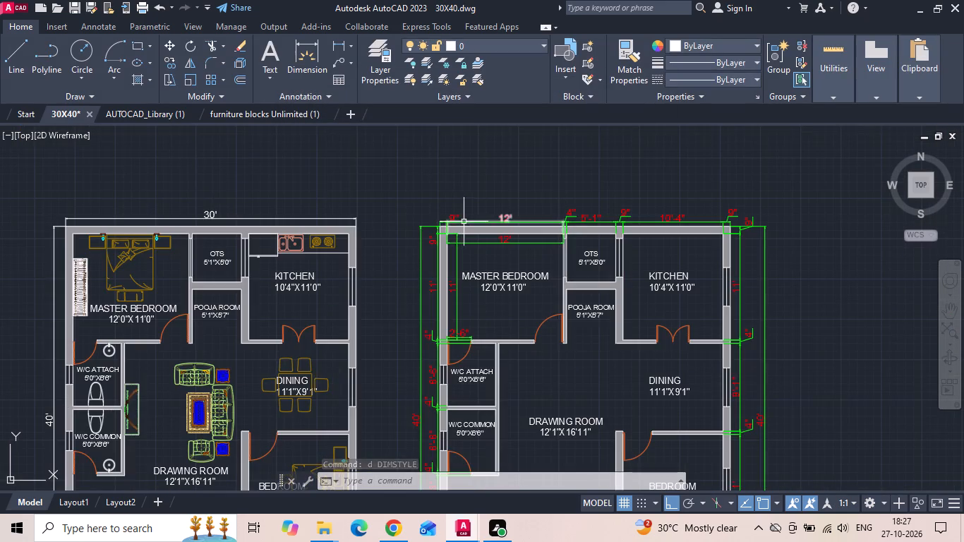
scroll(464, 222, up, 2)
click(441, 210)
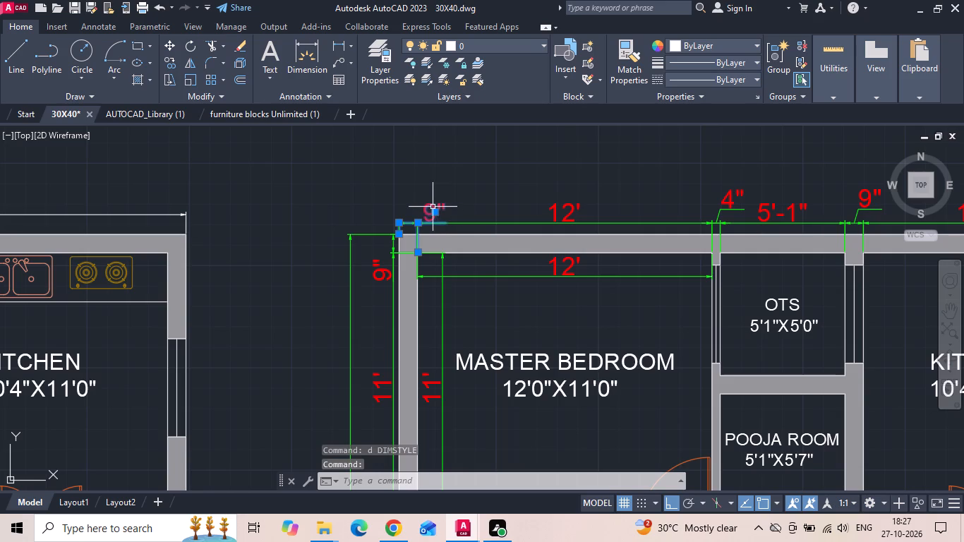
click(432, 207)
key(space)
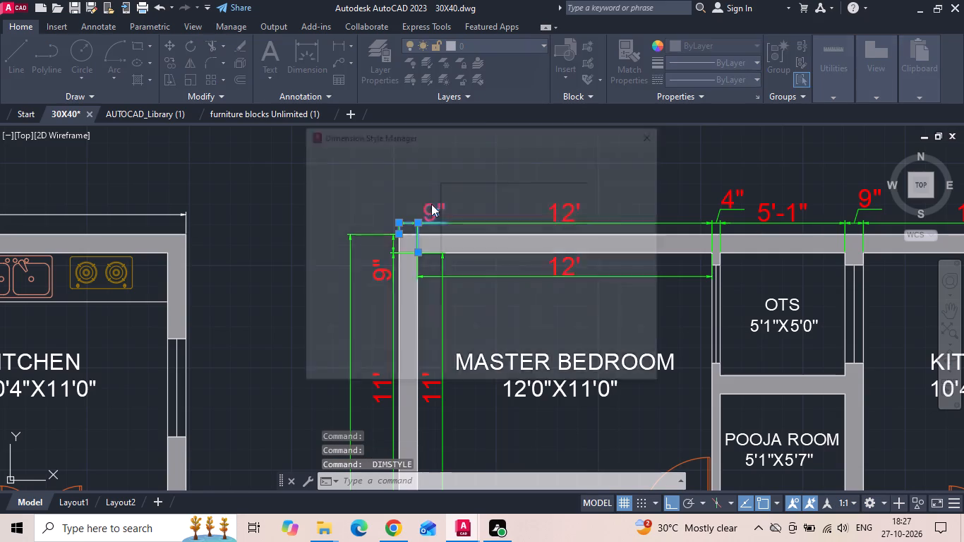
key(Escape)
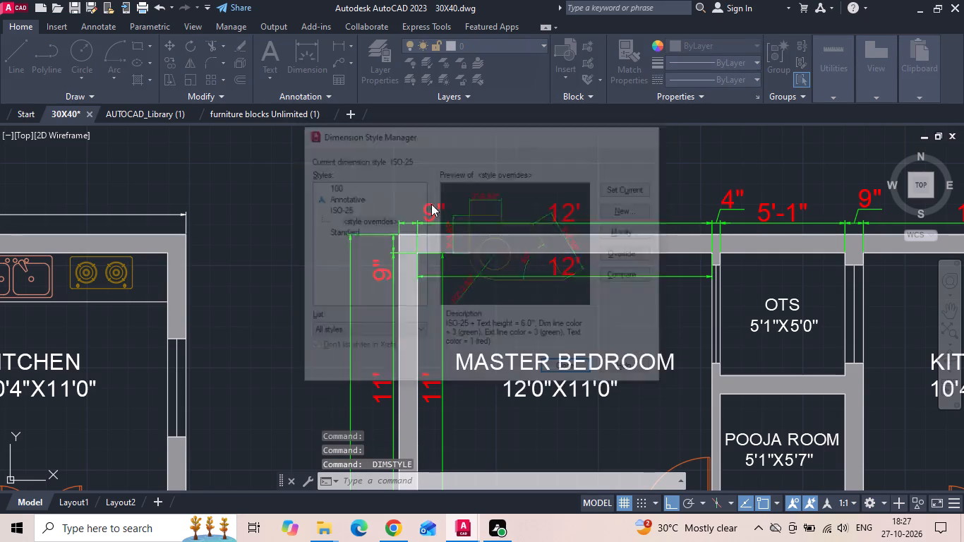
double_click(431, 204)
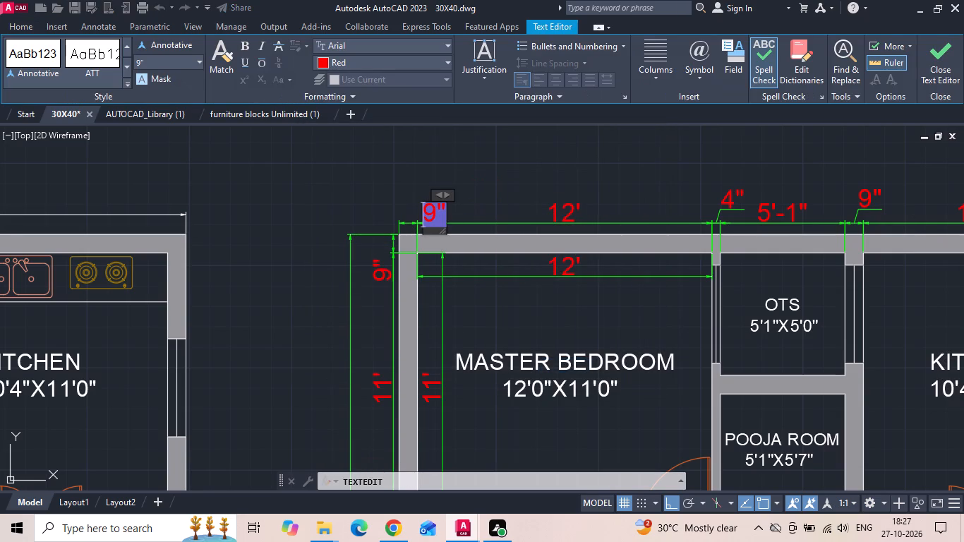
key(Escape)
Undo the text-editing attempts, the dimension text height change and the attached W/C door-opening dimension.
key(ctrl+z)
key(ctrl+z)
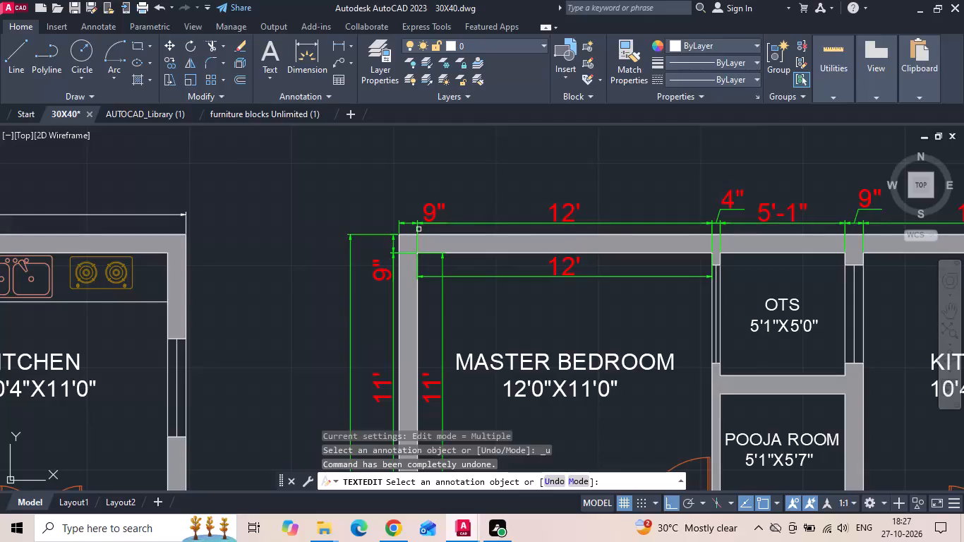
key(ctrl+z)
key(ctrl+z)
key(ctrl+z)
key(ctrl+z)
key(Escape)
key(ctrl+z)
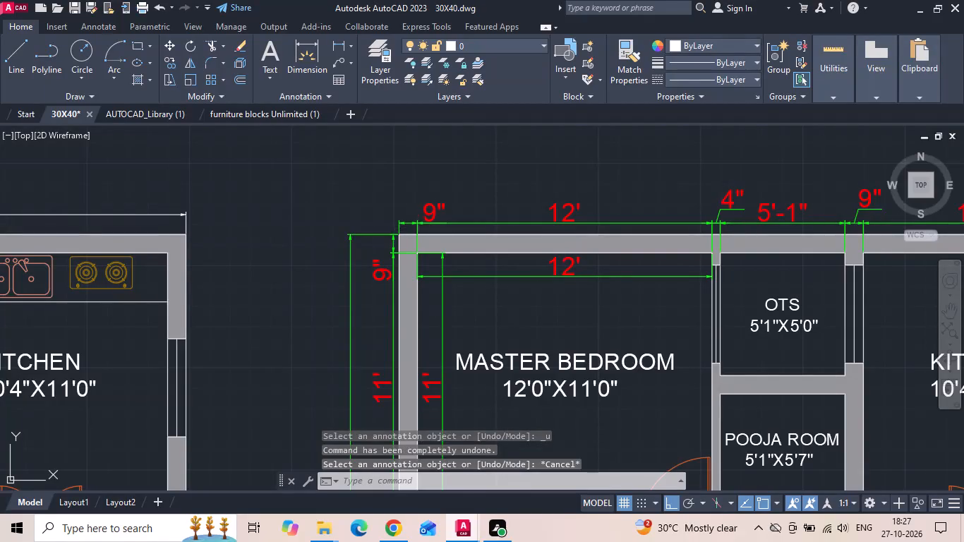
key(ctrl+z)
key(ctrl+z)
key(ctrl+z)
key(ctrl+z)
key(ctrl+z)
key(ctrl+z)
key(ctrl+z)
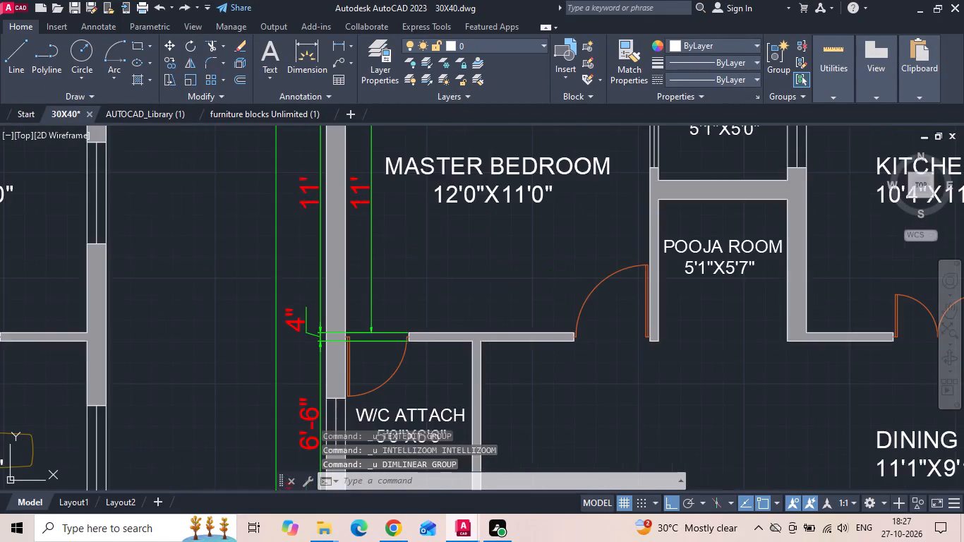
Undo all the dimensioning on the copied 30x40 plan, back to its original overall width and height dimensions.
key(ctrl+z)
key(ctrl+z)
key(ctrl+z)
key(ctrl+z)
key(ctrl+z)
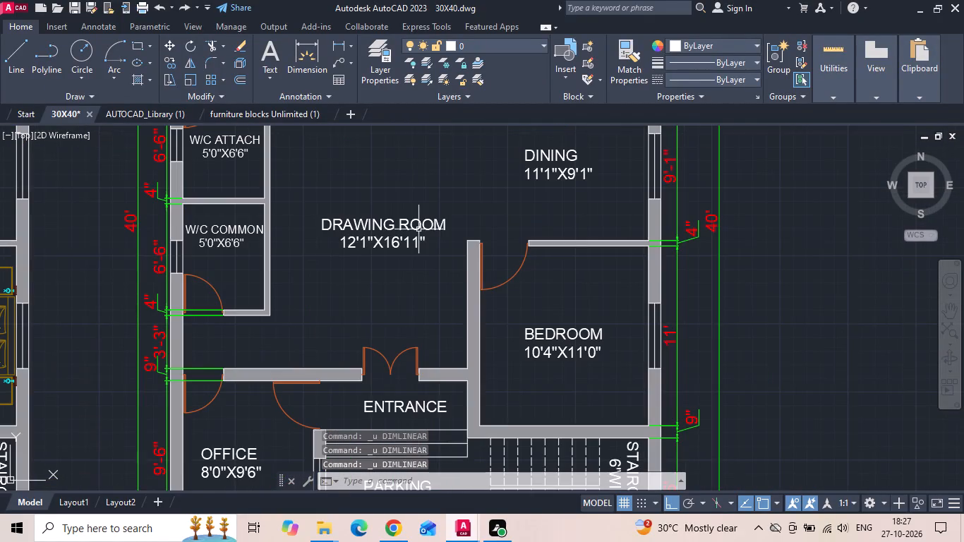
key(ctrl+z)
key(ctrl+z)
key(ctrl+z)
key(ctrl+z)
key(ctrl+z)
key(ctrl+z)
key(ctrl+z)
key(ctrl+z)
key(ctrl+z)
key(ctrl+z)
key(ctrl+z)
key(ctrl+z)
key(ctrl+z)
key(ctrl+z)
key(ctrl+z)
key(ctrl+z)
key(ctrl+z)
key(ctrl+z)
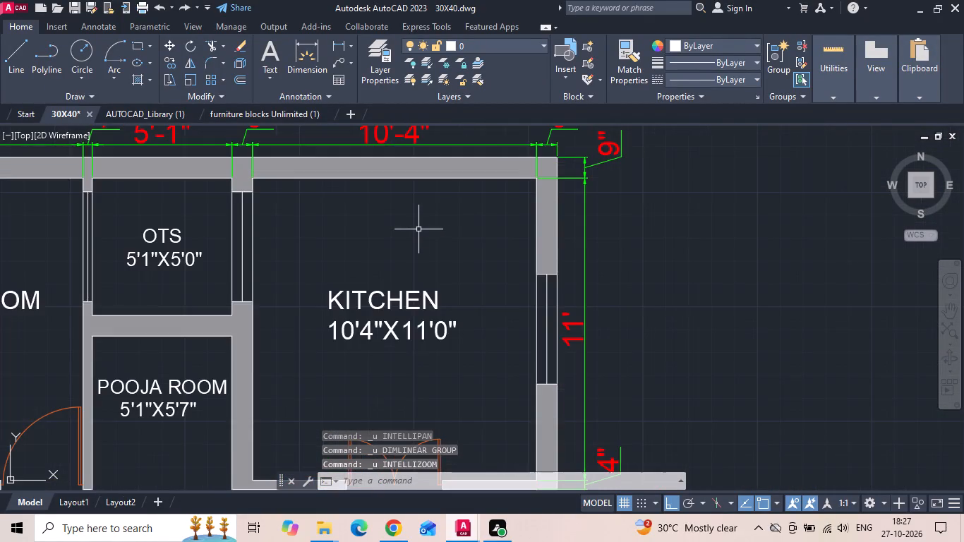
key(ctrl+z)
key(ctrl+z)
key(ctrl+z)
key(ctrl+z)
key(ctrl+z)
key(ctrl+z)
key(ctrl+z)
key(ctrl+z)
key(ctrl+z)
key(ctrl+z)
key(ctrl+z)
key(ctrl+z)
key(ctrl+z)
key(ctrl+z)
key(ctrl+z)
key(ctrl+z)
key(ctrl+z)
key(ctrl+z)
key(ctrl+z)
key(ctrl+z)
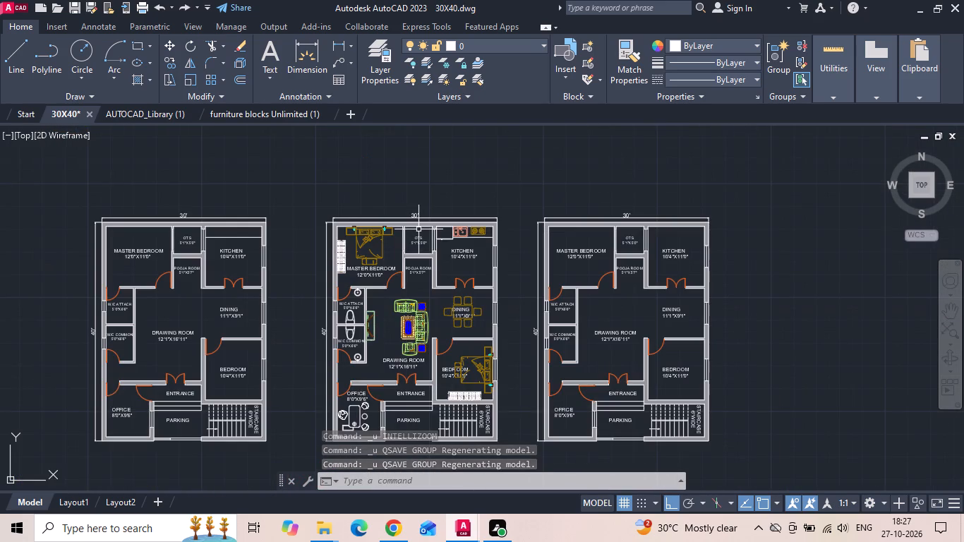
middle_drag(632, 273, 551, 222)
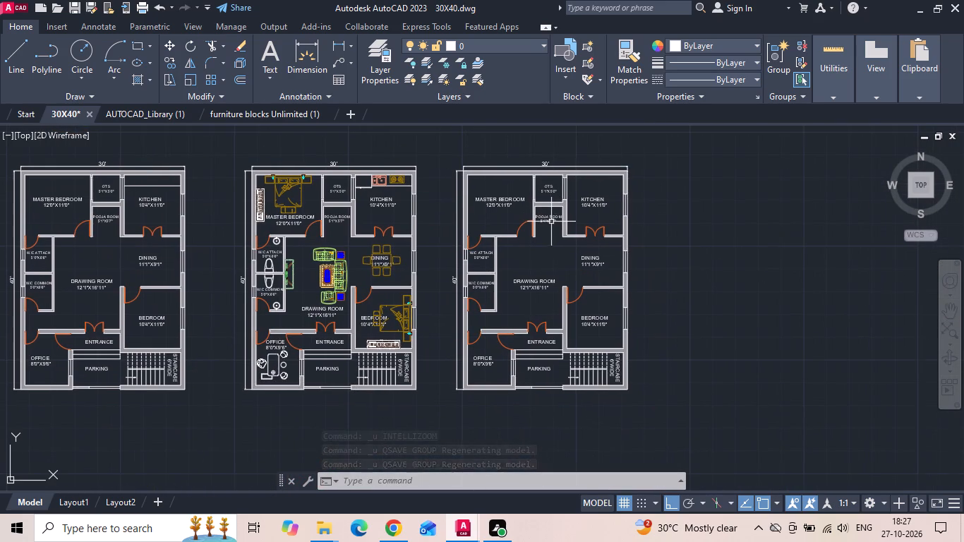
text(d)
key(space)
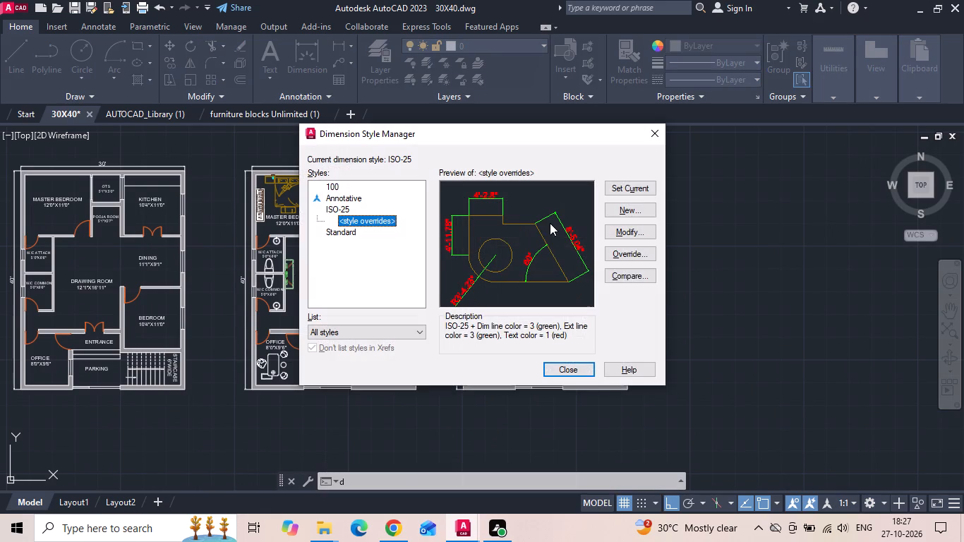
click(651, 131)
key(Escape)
Delete the overall 30' and 40' dimensions from the unfurnished copy beside the furnished plan, and save the drawing.
scroll(520, 163, up, 2)
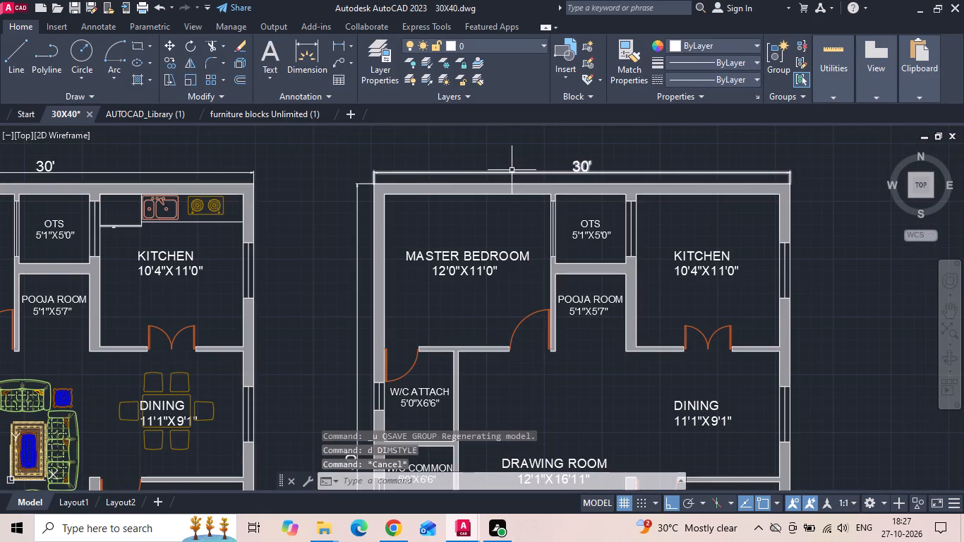
click(512, 170)
click(366, 171)
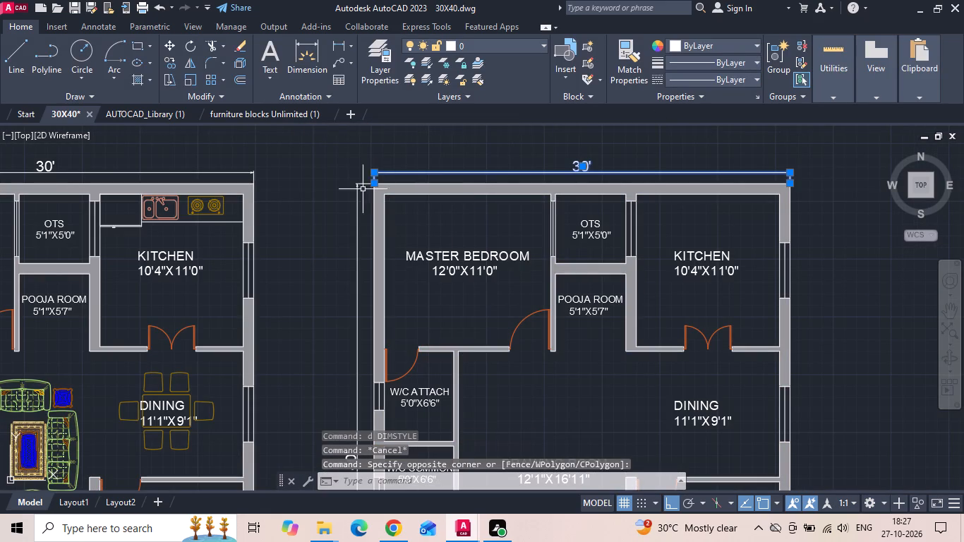
drag(363, 207, 351, 221)
click(346, 229)
key(Delete)
key(ctrl+s)
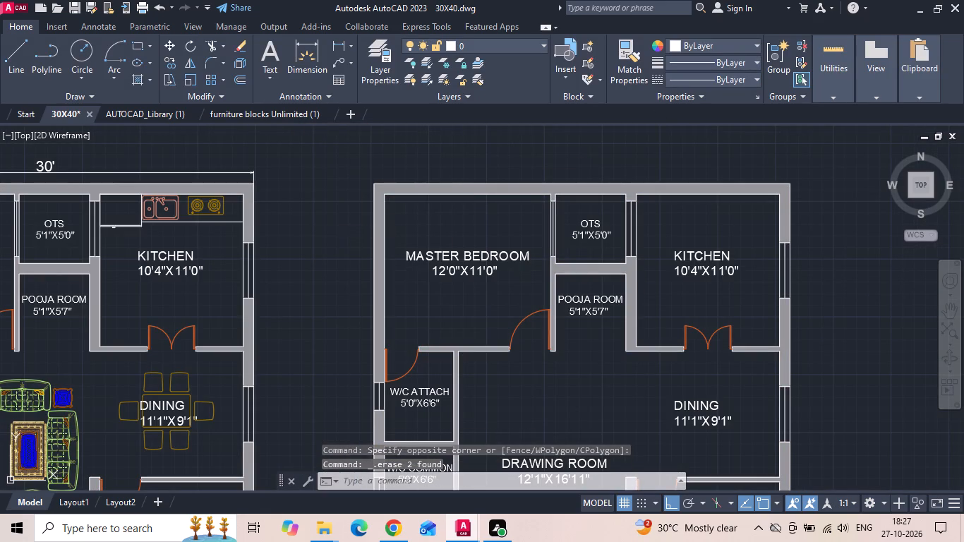
Set the dimension text height to 6" in the ISO-25 style override and make the override current.
key(d)
key(space)
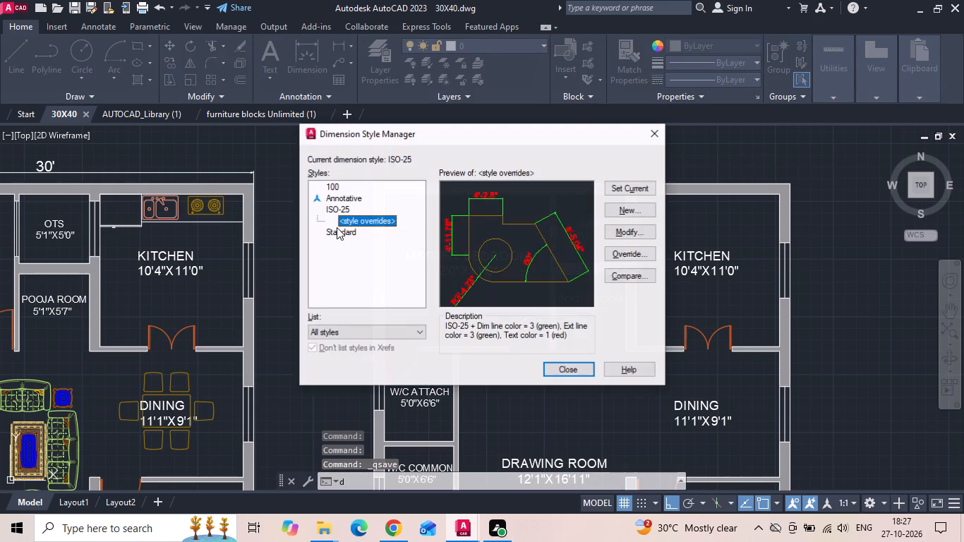
click(622, 235)
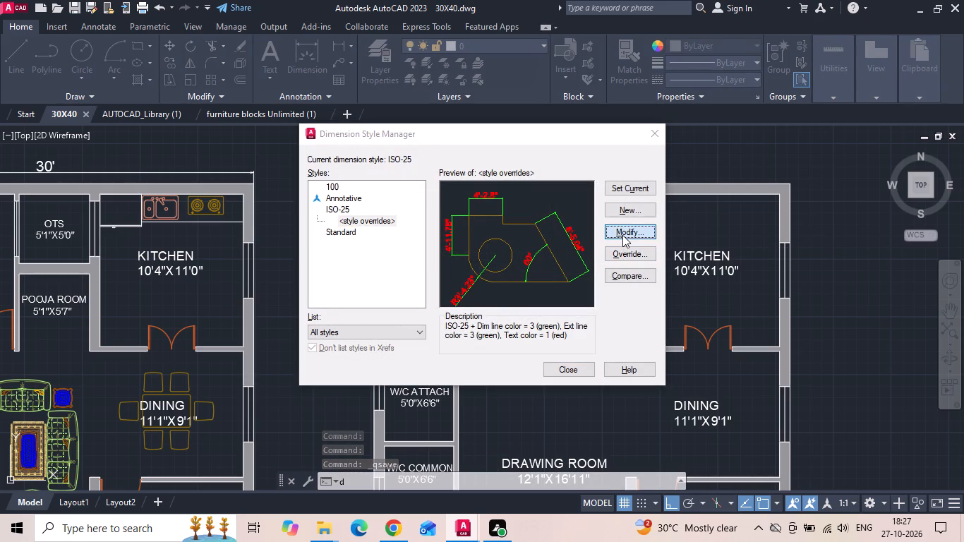
drag(447, 214, 438, 212)
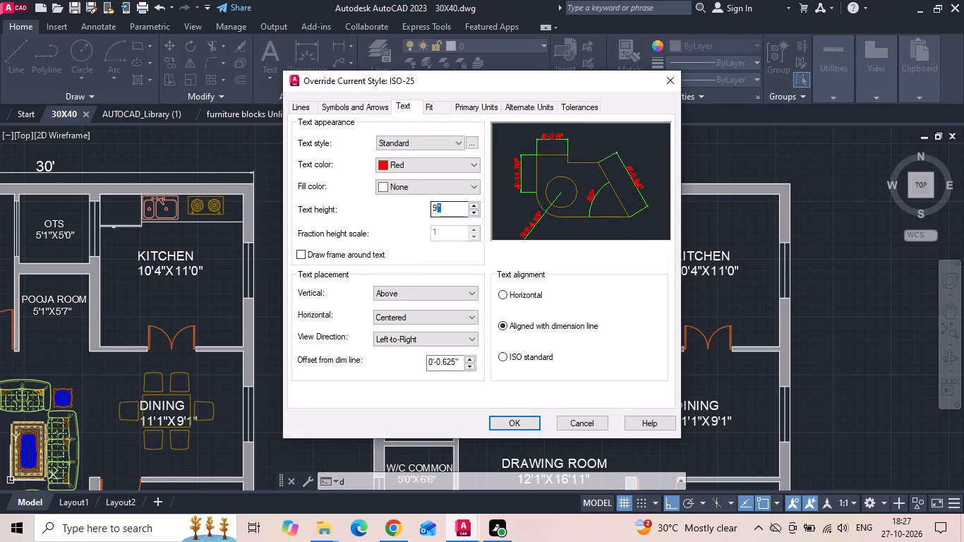
drag(438, 212, 402, 216)
key(BackSpace)
text(6")
key(Return)
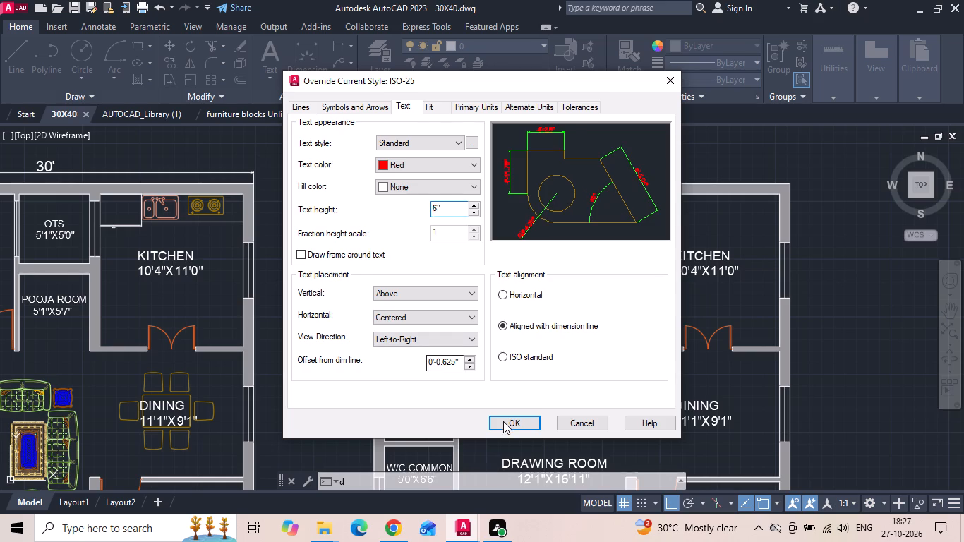
click(506, 423)
click(641, 186)
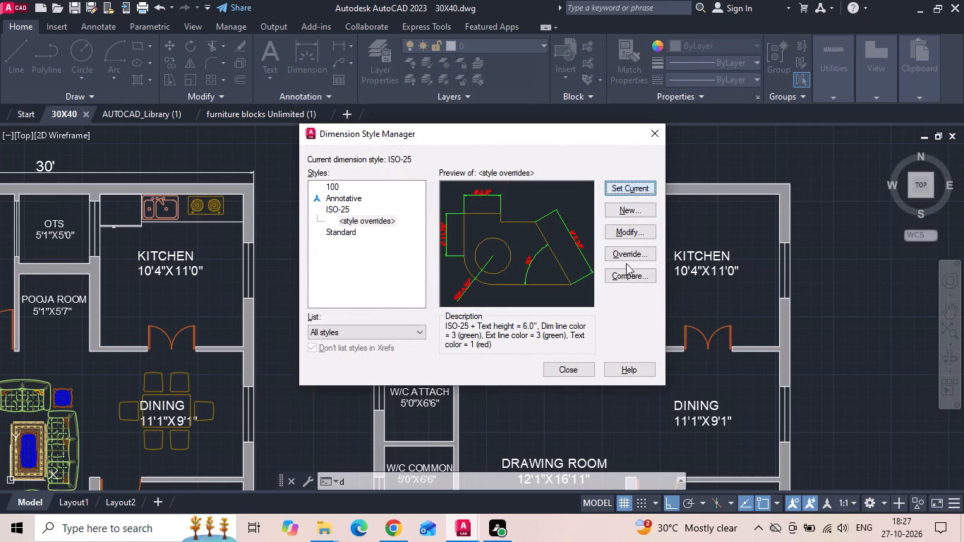
click(582, 373)
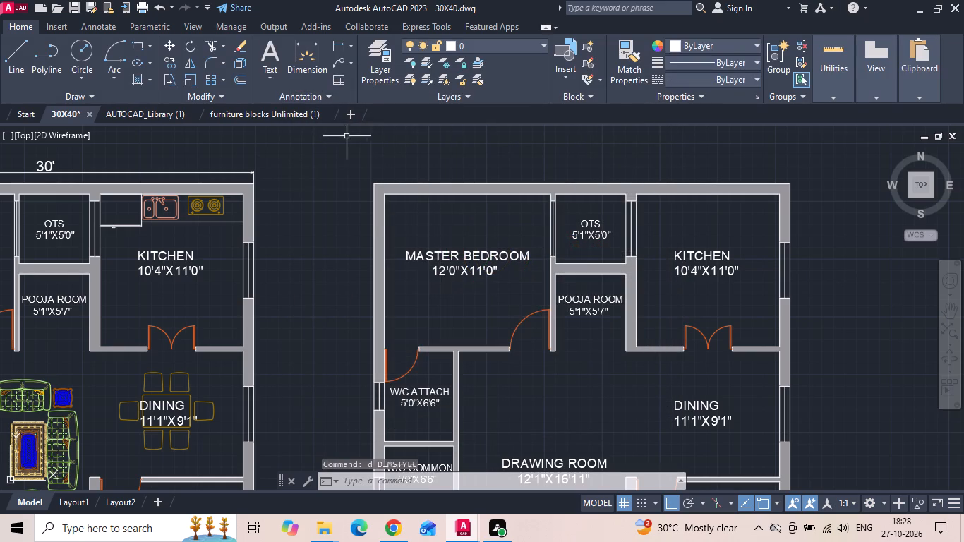
Add a horizontal linear dimension of the master bedroom's interior width, placed just inside its top wall.
click(336, 43)
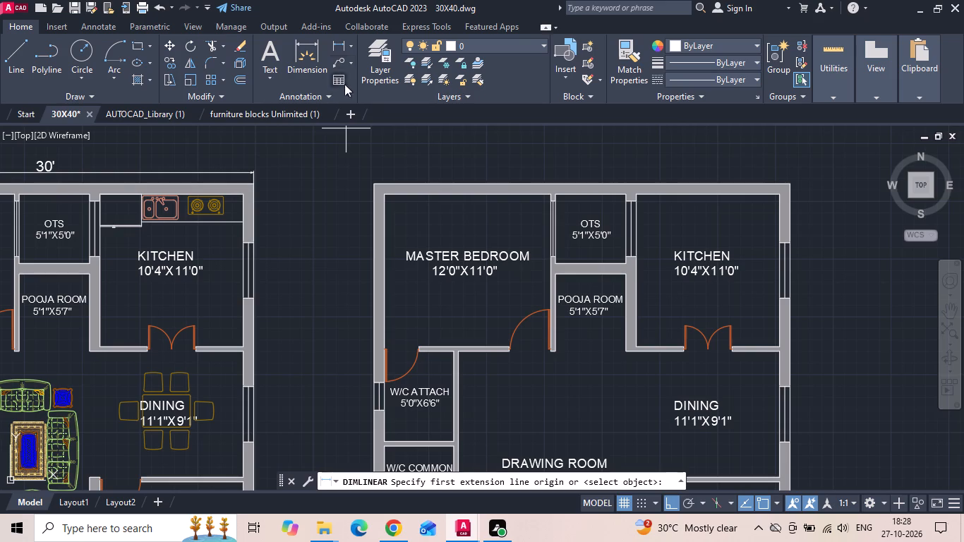
scroll(390, 185, up, 2)
click(373, 203)
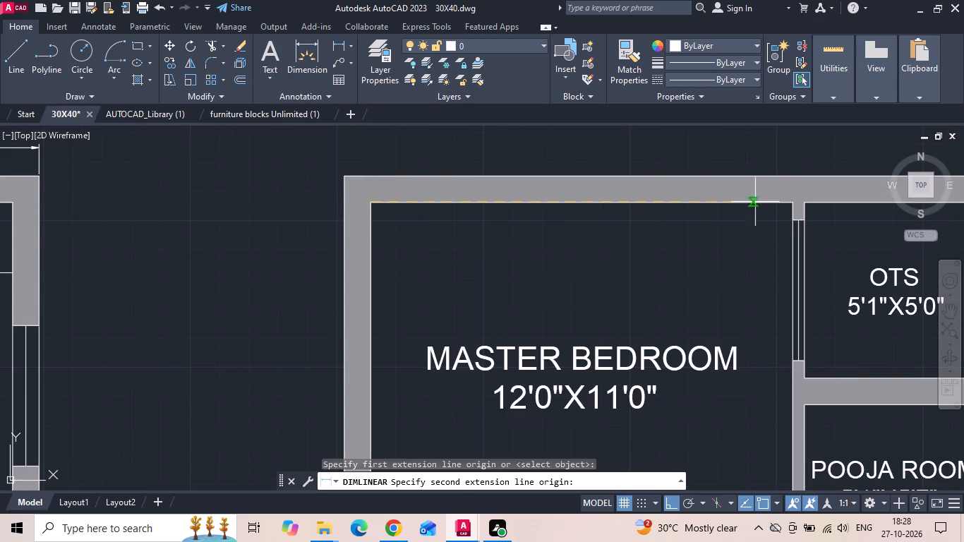
click(787, 206)
click(730, 228)
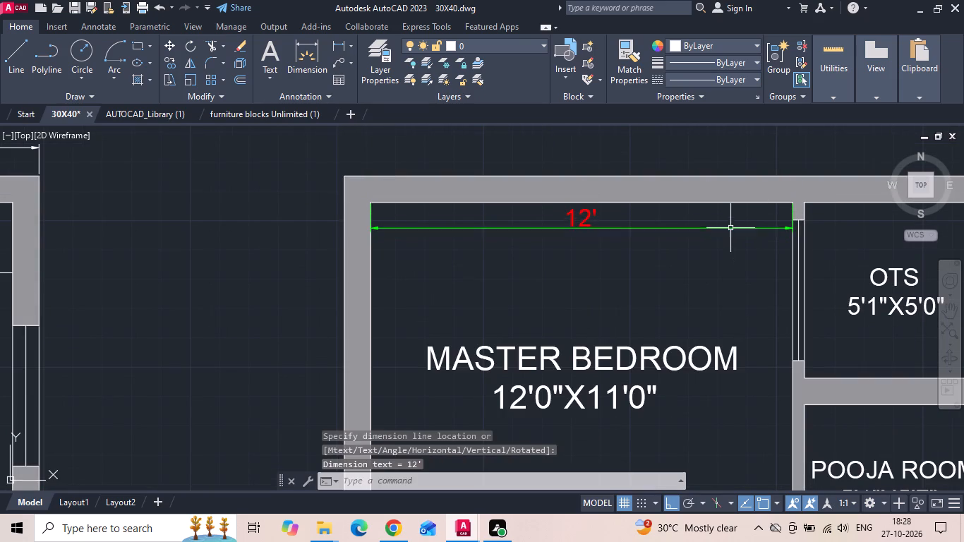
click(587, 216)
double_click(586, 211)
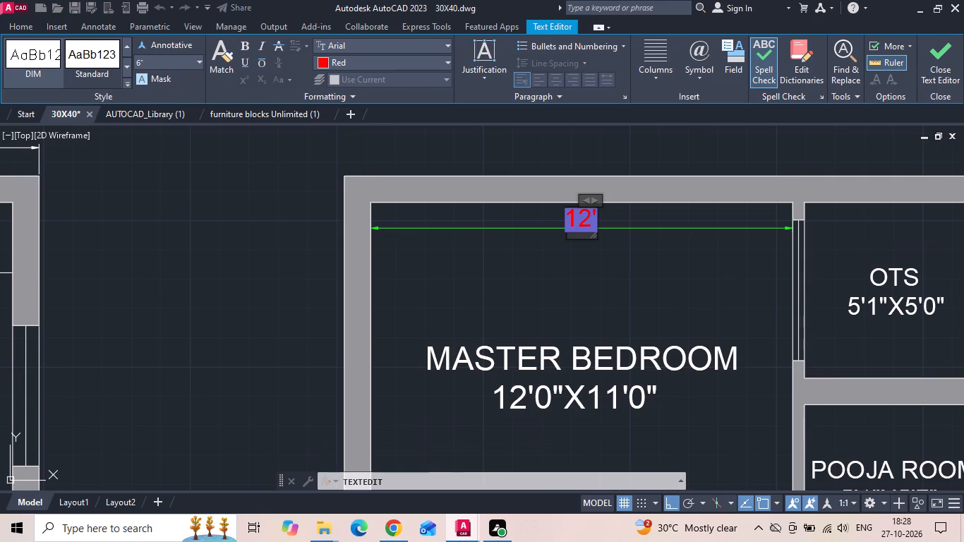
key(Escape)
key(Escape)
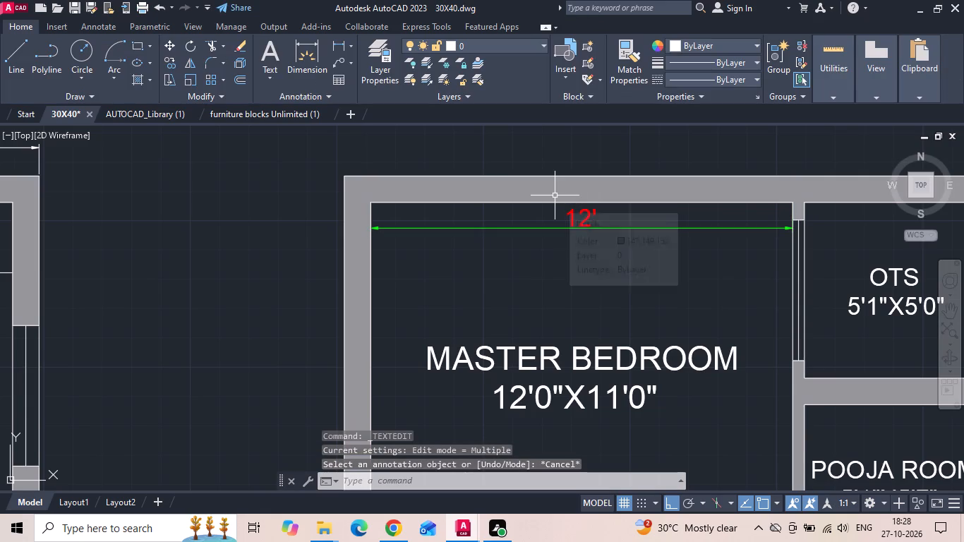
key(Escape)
Save the drawing.
key(ctrl+s)
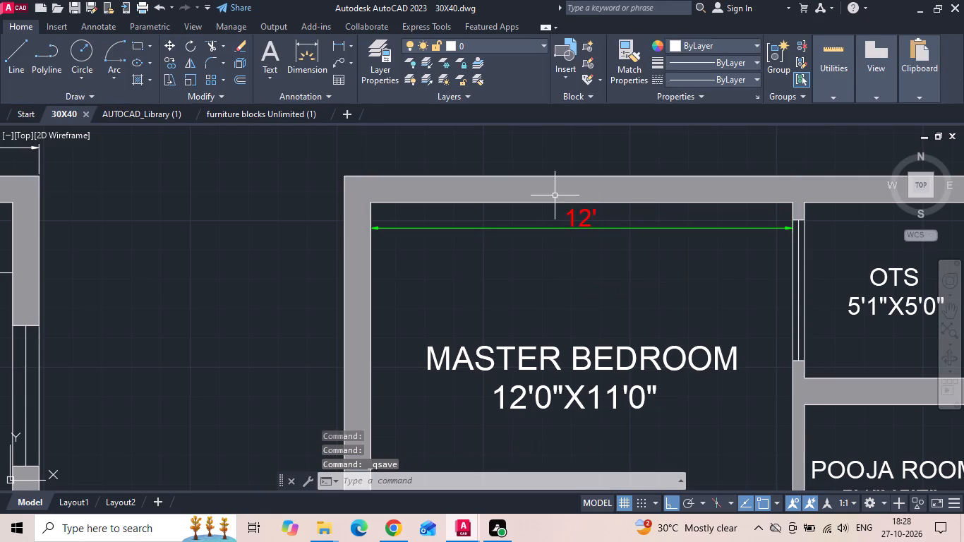
Add a vertical linear dimension inside the master bedroom's right wall, from the top inner corner to the wall's lower end beside the door.
click(344, 44)
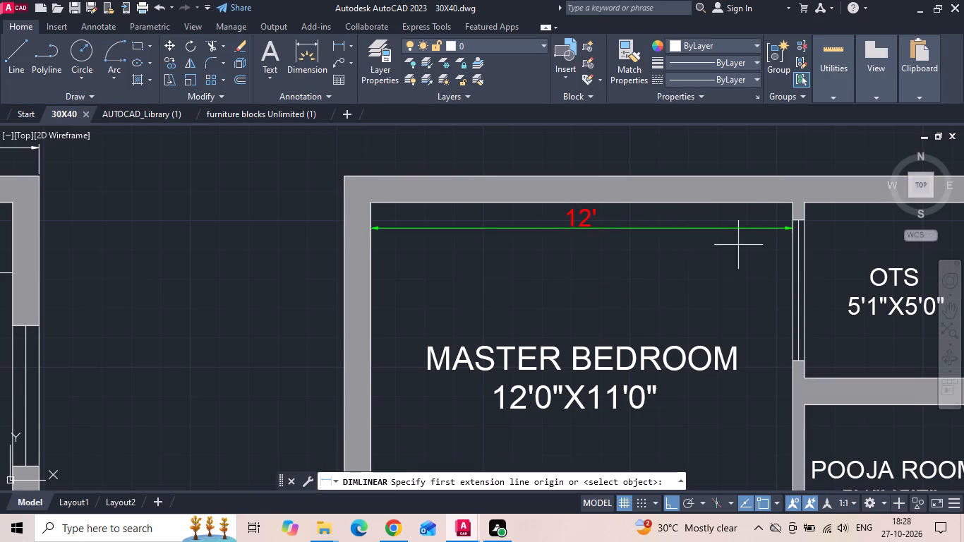
middle_drag(733, 246, 518, 240)
scroll(586, 201, up, 2)
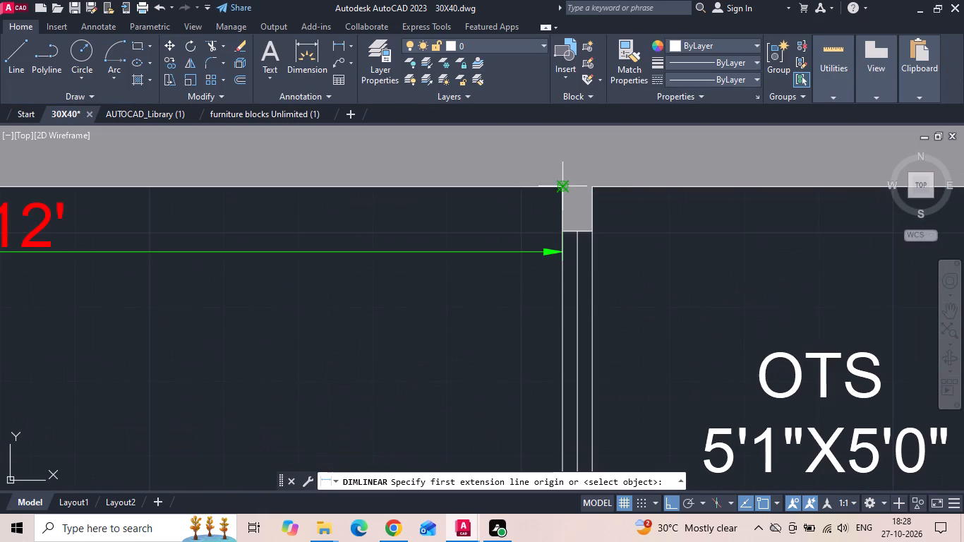
click(564, 188)
scroll(564, 181, down, 4)
scroll(570, 450, up, 3)
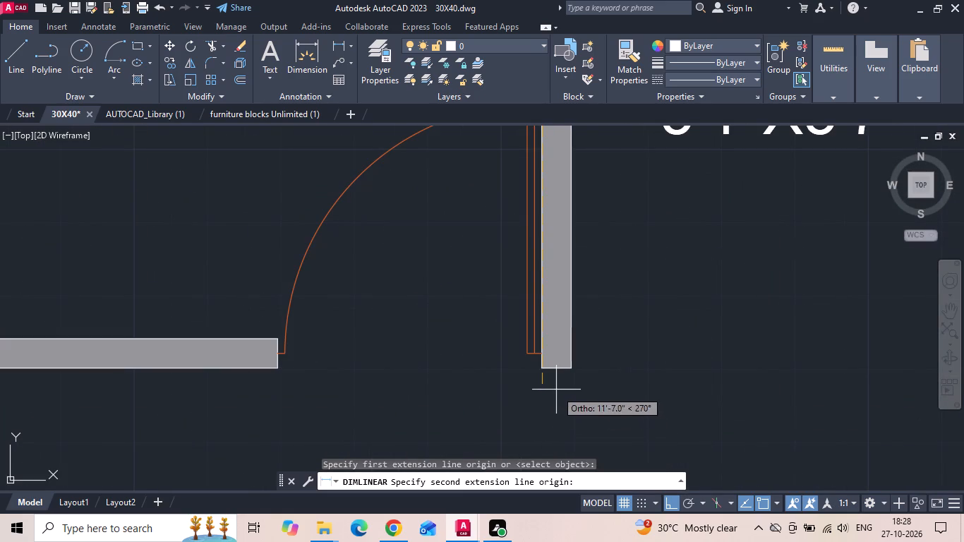
click(543, 370)
scroll(523, 354, down, 2)
click(512, 327)
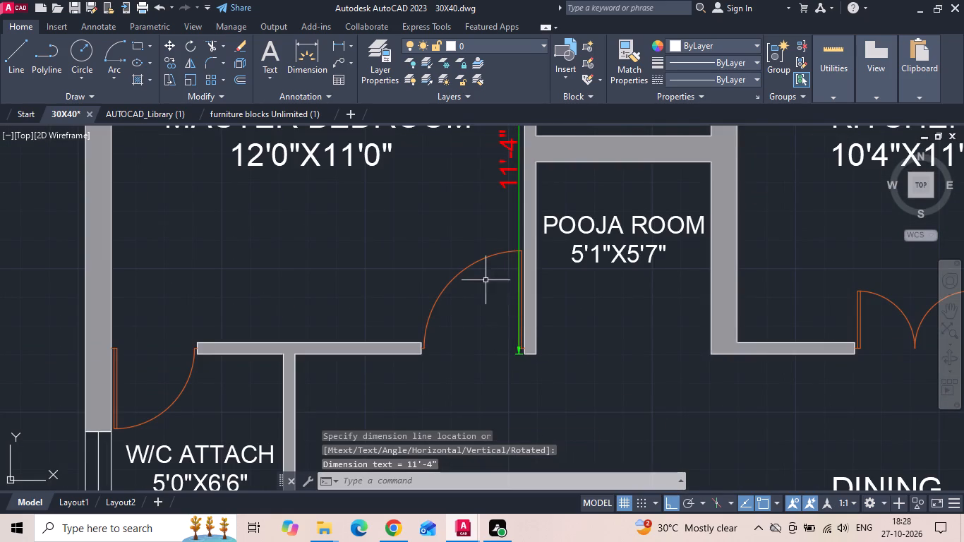
Add a horizontal linear dimension across the attached W/C's door opening, placed just above it in the master bedroom.
click(336, 43)
scroll(518, 366, up, 2)
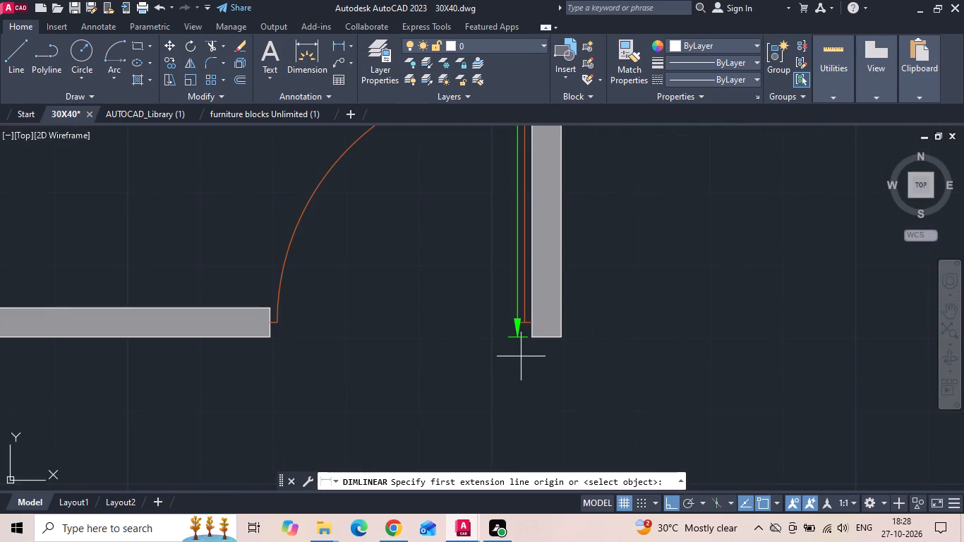
scroll(546, 303, down, 2)
scroll(135, 323, up, 3)
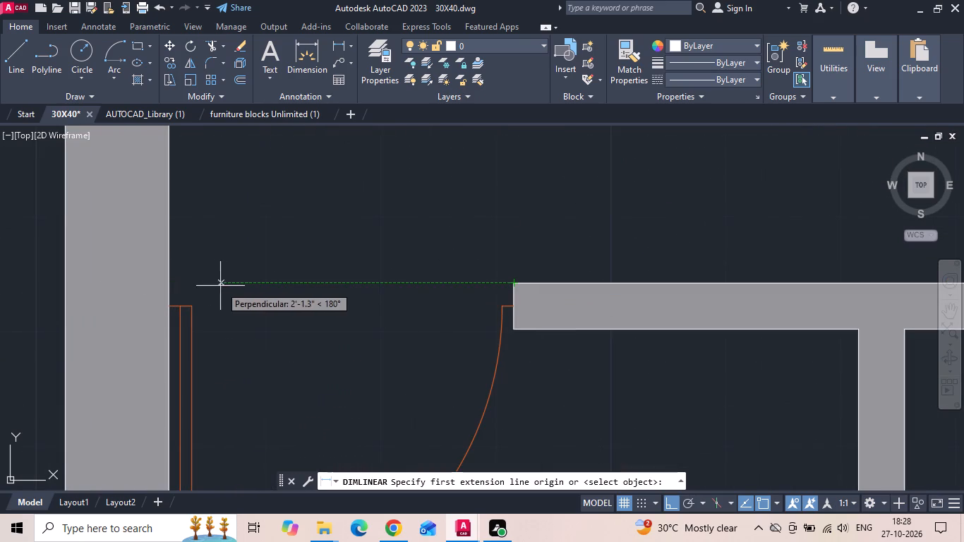
drag(170, 284, 176, 284)
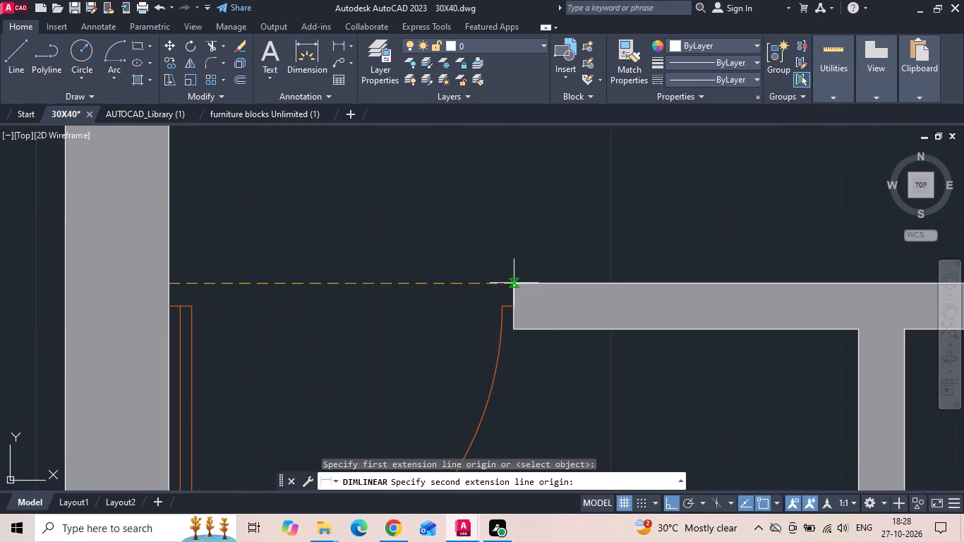
click(515, 280)
click(510, 263)
Continue the dimension chain along the master bedroom's bottom wall, across the wall segment and the bedroom door opening.
text(dimcnt)
key(space)
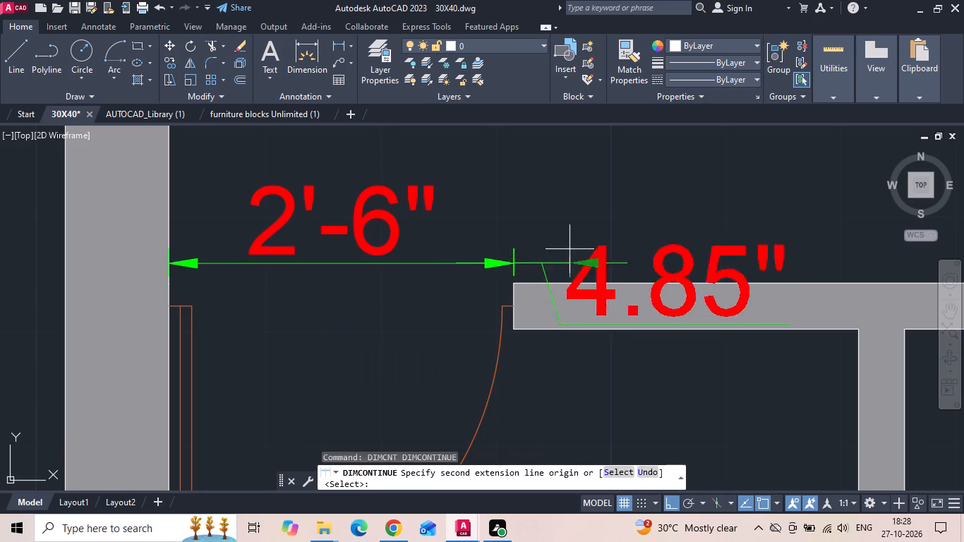
scroll(186, 246, down, 2)
scroll(668, 249, up, 2)
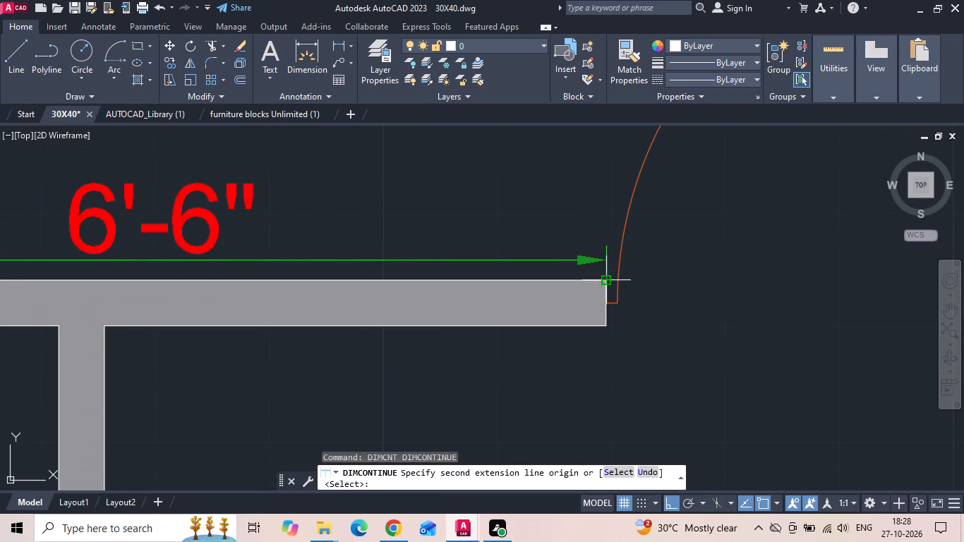
click(606, 280)
middle_drag(594, 277, 232, 279)
scroll(596, 279, up, 1)
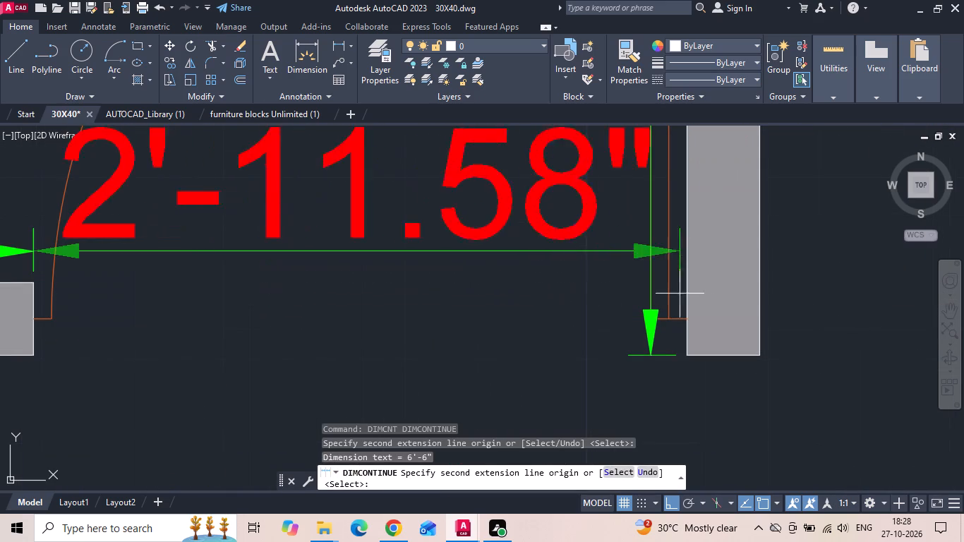
click(685, 253)
key(Escape)
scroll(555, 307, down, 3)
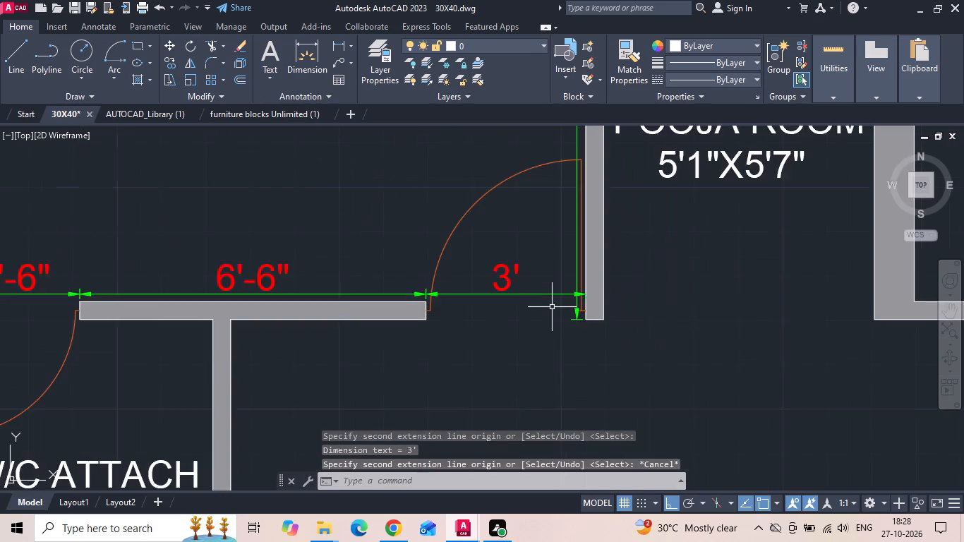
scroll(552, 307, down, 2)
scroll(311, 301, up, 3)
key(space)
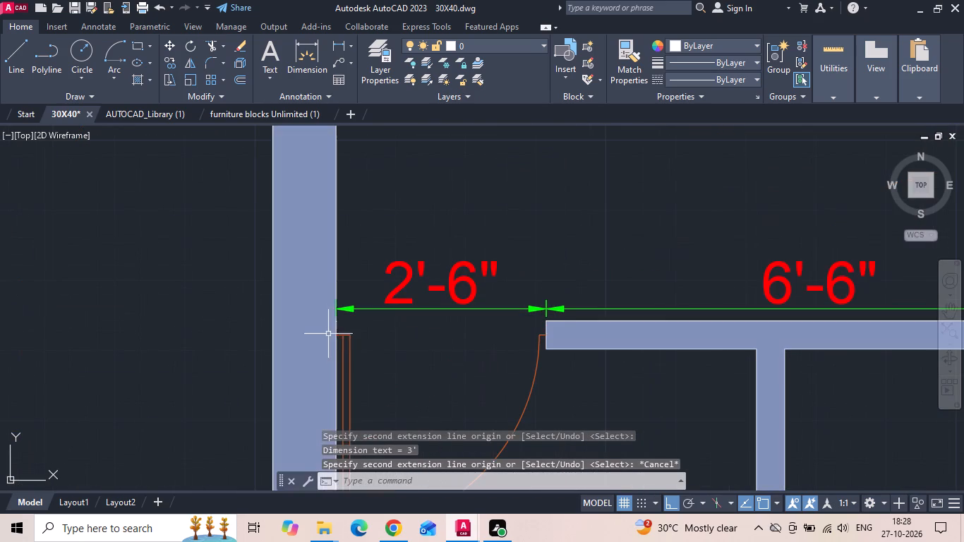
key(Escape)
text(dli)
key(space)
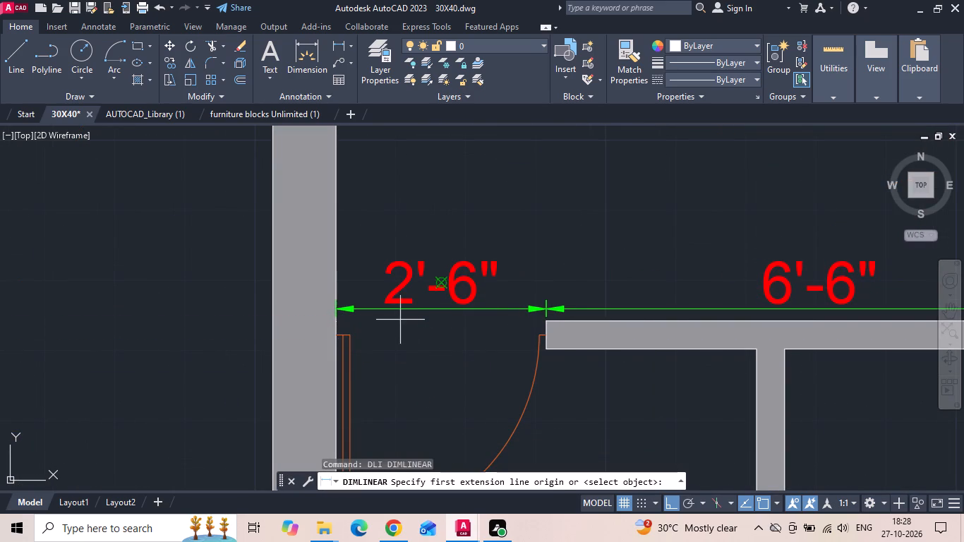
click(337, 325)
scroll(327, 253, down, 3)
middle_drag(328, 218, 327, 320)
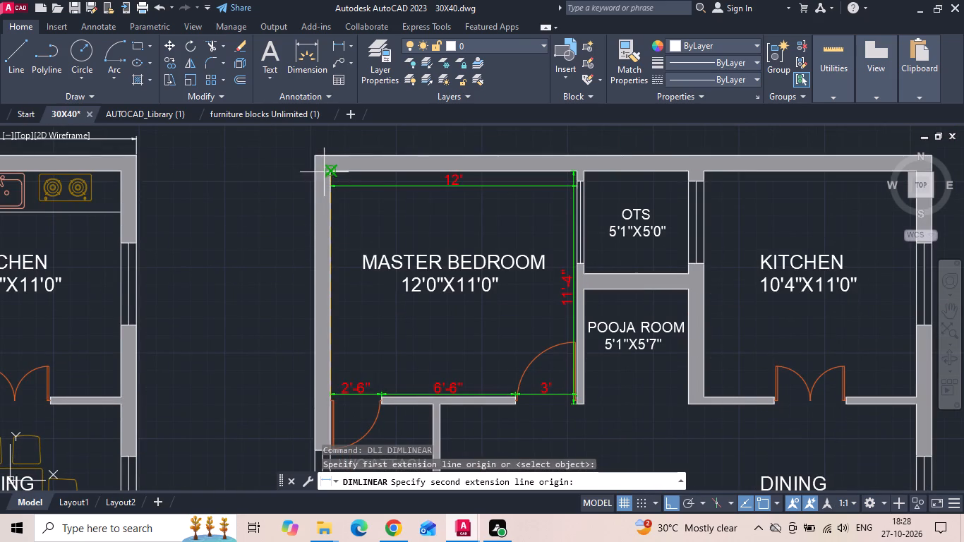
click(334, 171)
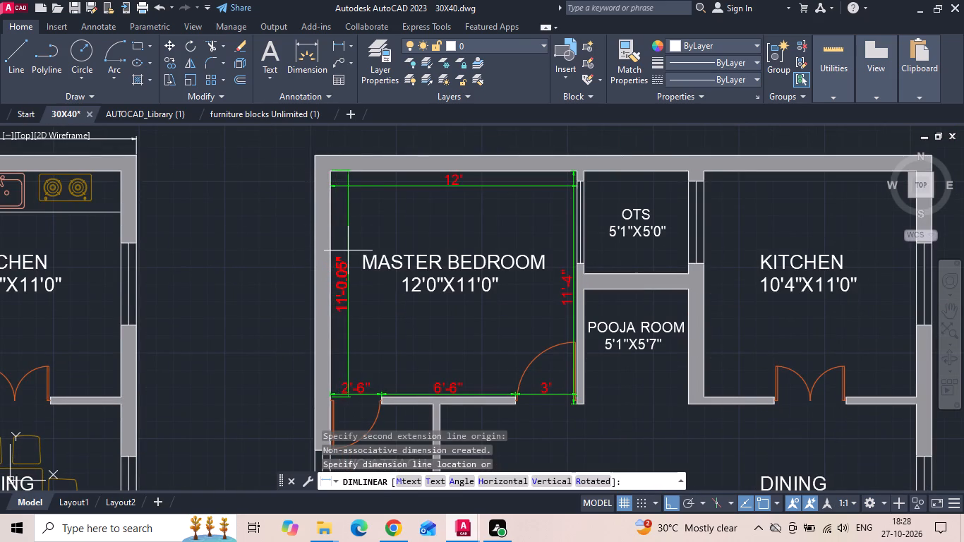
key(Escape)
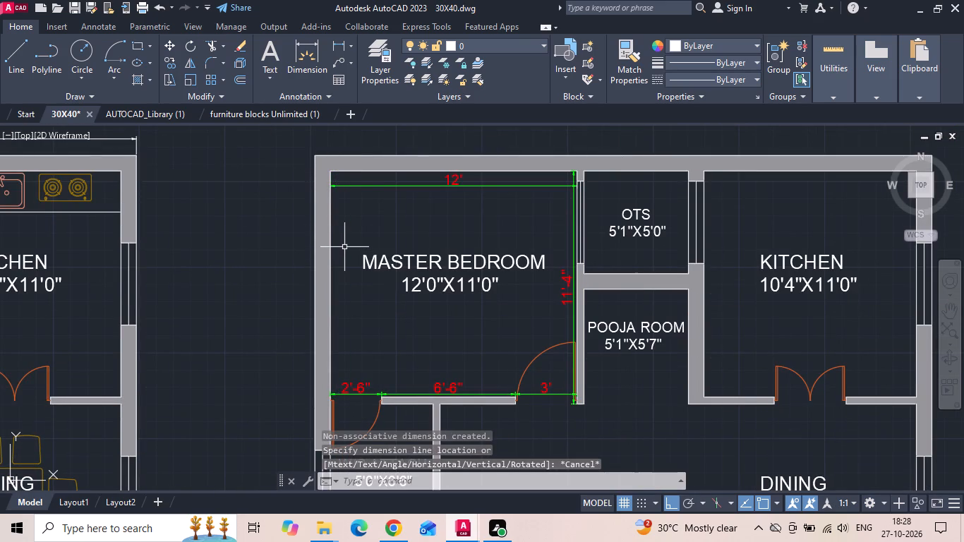
Add a vertical linear dimension inside the master bedroom's left wall, starting at the top inner corner and spanning 11'.
text(dli)
key(space)
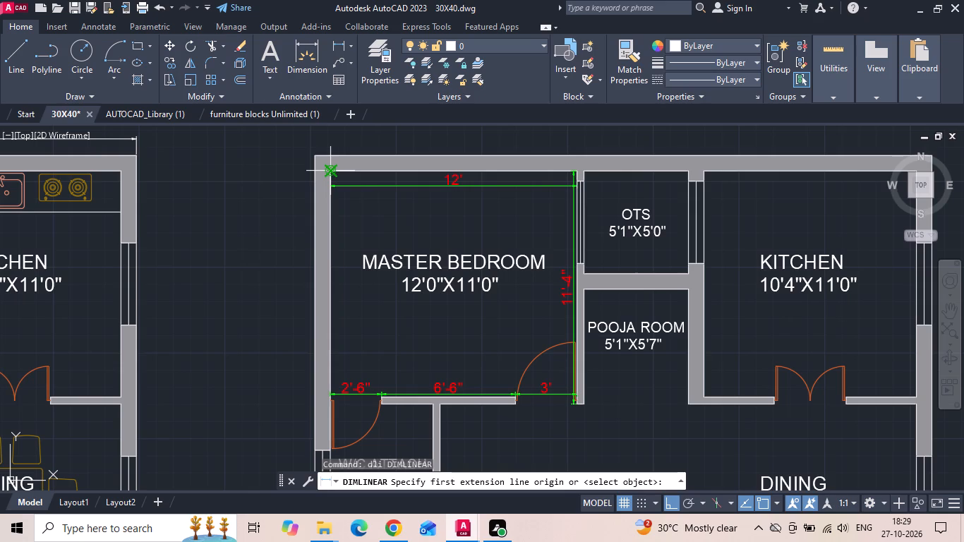
scroll(325, 174, up, 3)
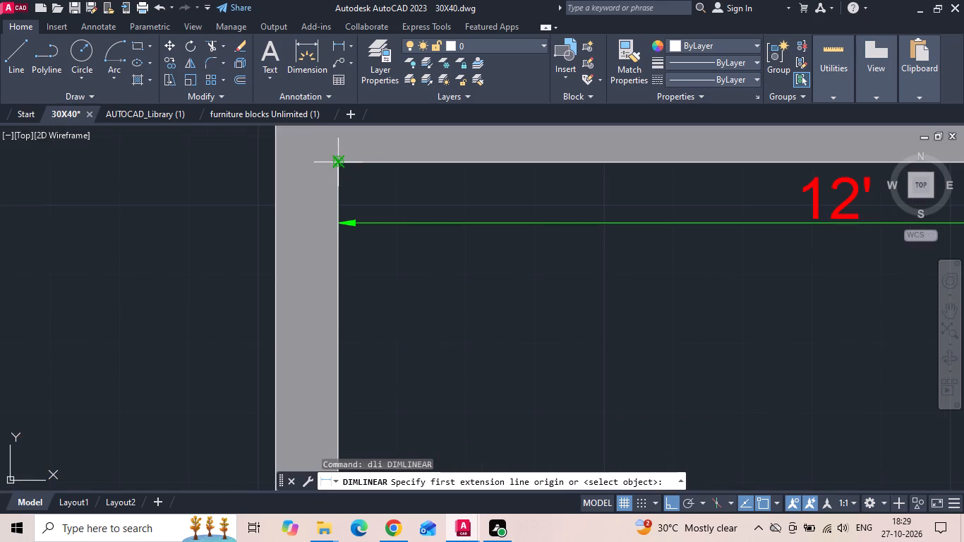
drag(334, 166, 335, 182)
text(11')
key(Return)
scroll(361, 327, down, 3)
middle_drag(374, 331, 374, 323)
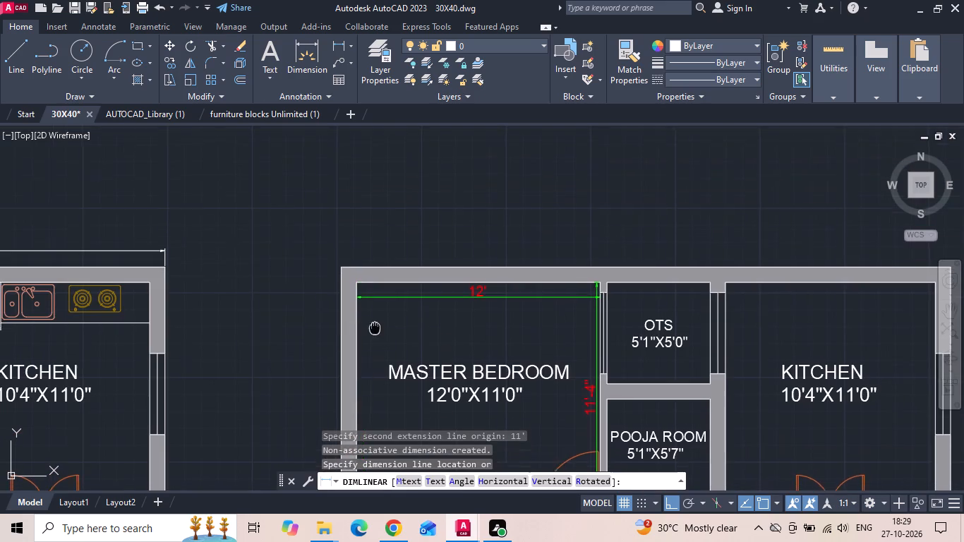
middle_drag(374, 323, 392, 205)
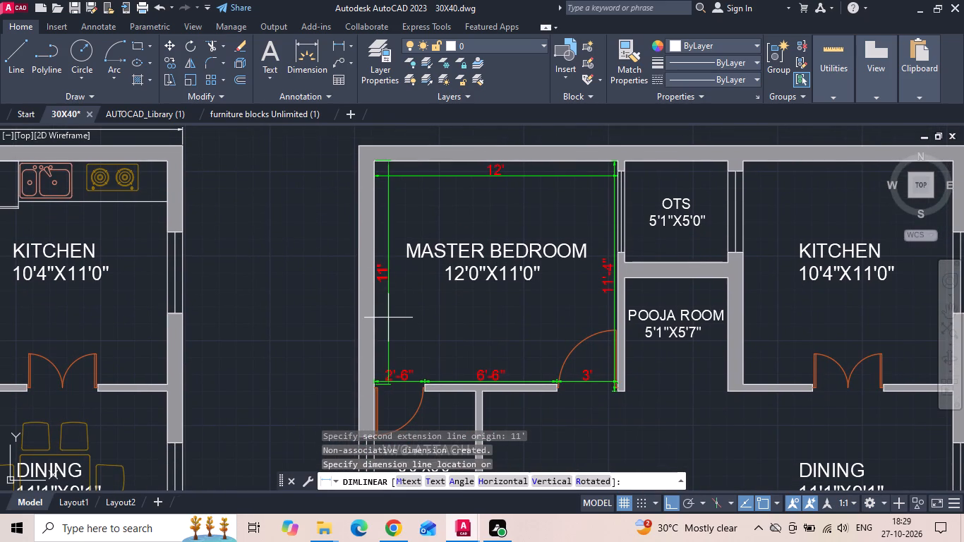
click(388, 318)
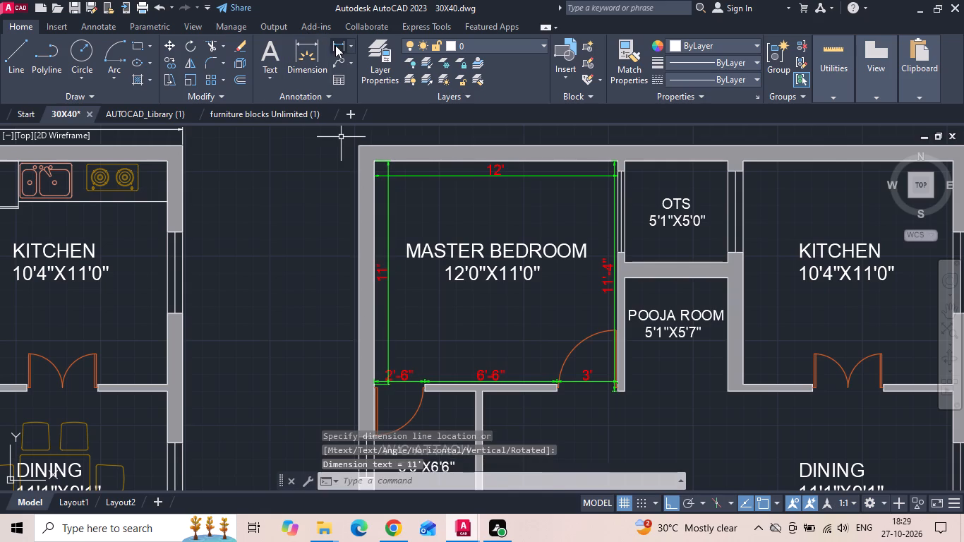
Add a horizontal linear dimension between the OTS's top inner corners, placed just below its top wall.
click(335, 45)
middle_drag(531, 207, 373, 219)
scroll(494, 172, up, 1)
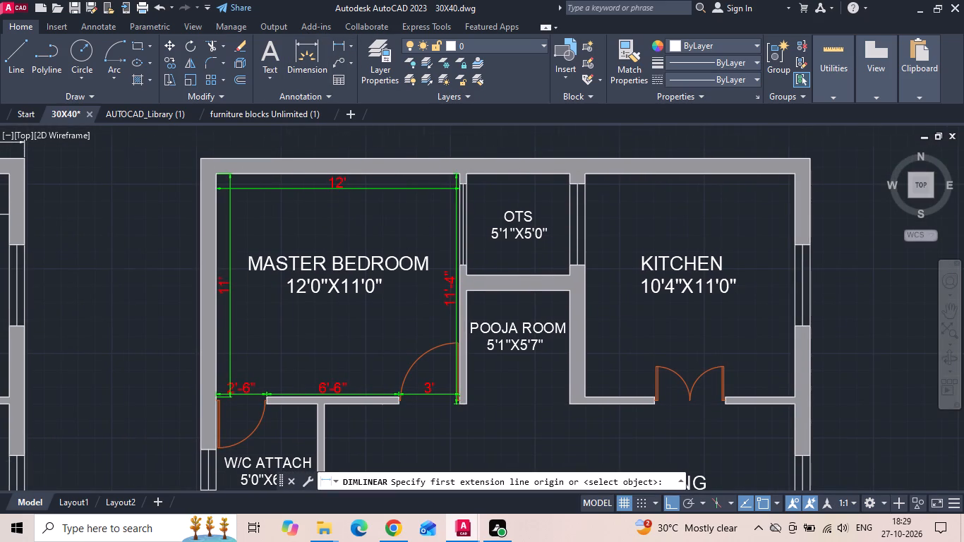
scroll(495, 173, up, 1)
click(422, 179)
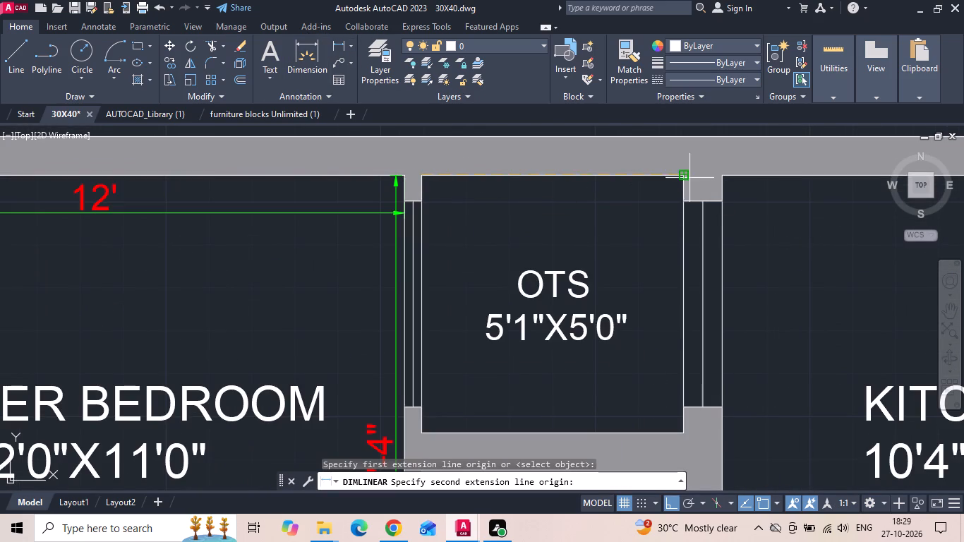
click(680, 179)
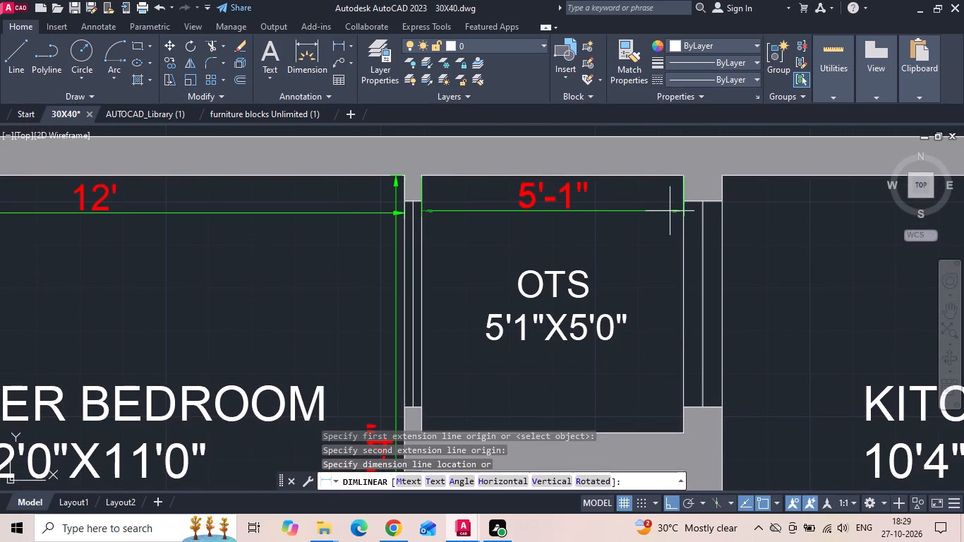
click(670, 211)
Add a vertical linear dimension between the OTS's left inner corners, placed just inside its left wall.
click(336, 49)
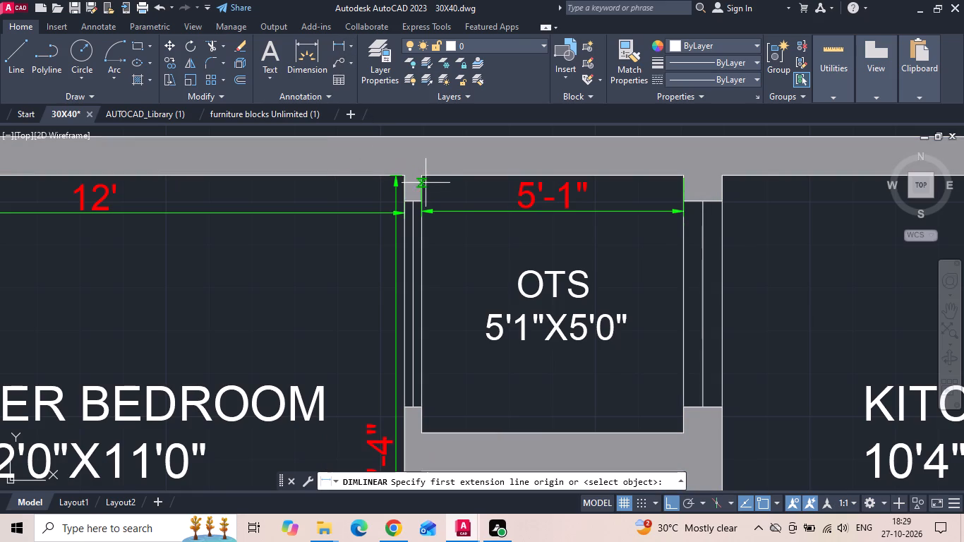
drag(423, 173, 424, 185)
click(420, 433)
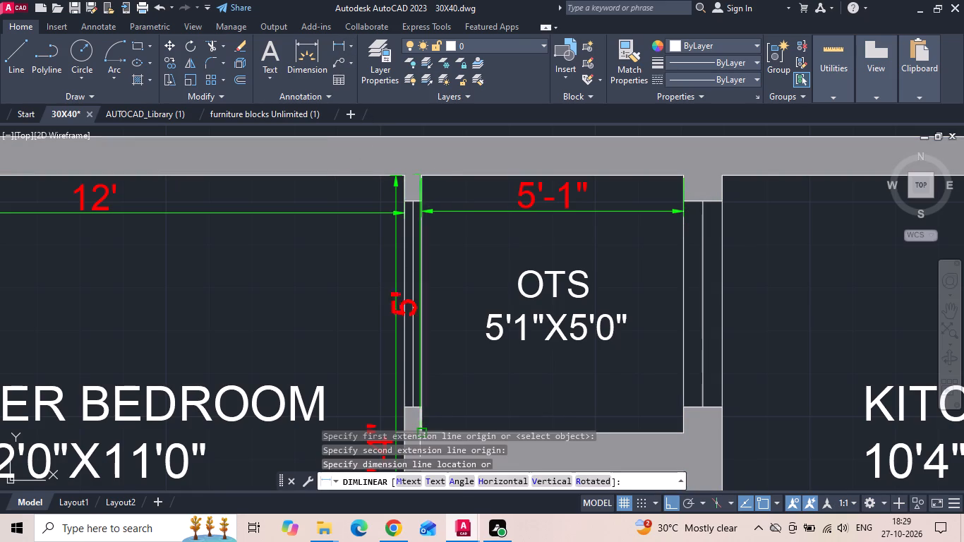
click(456, 401)
Add a horizontal linear dimension between the OTS's bottom inner corners, placed just above its bottom wall.
middle_drag(437, 384, 425, 371)
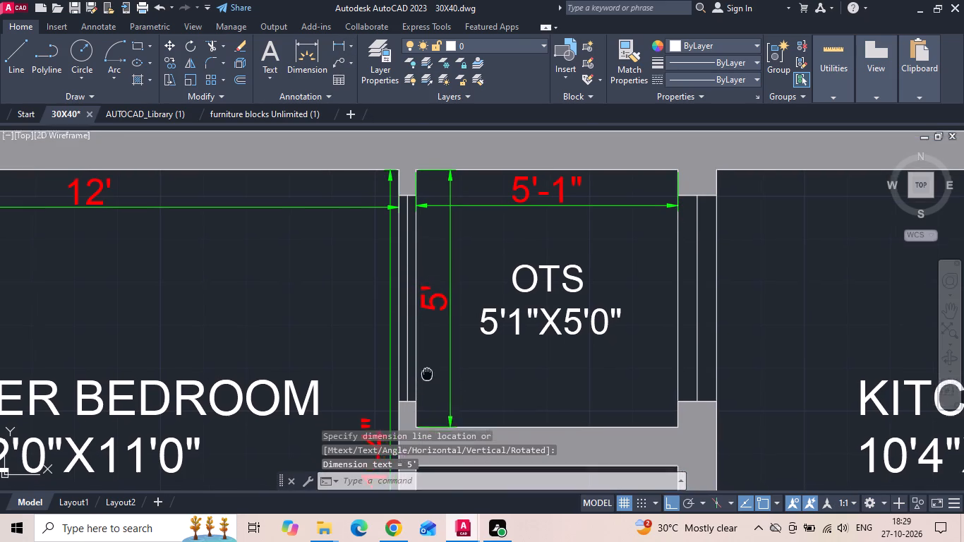
middle_drag(425, 371, 368, 294)
key(space)
drag(351, 340, 360, 342)
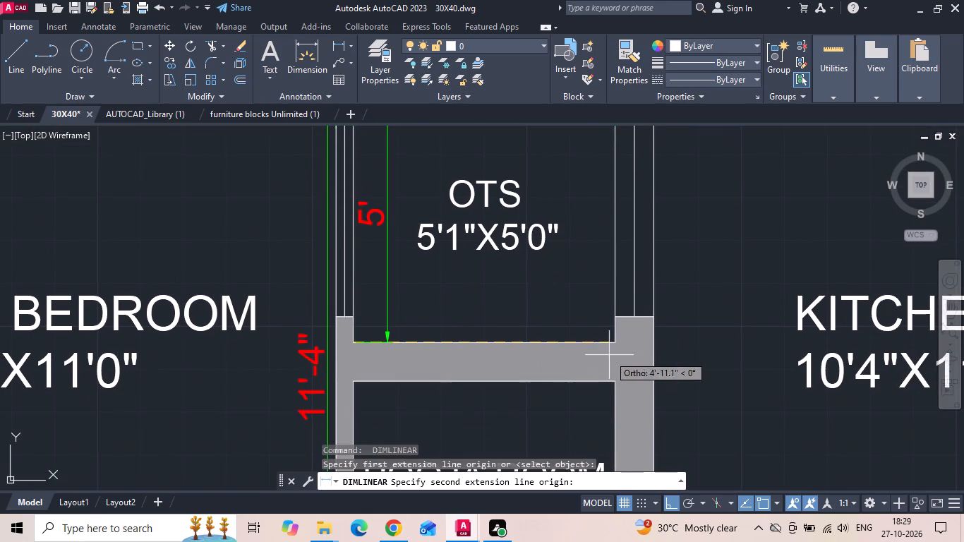
click(612, 340)
click(608, 328)
Add a vertical linear dimension between the OTS's right inner corners, placed just inside its right wall.
key(space)
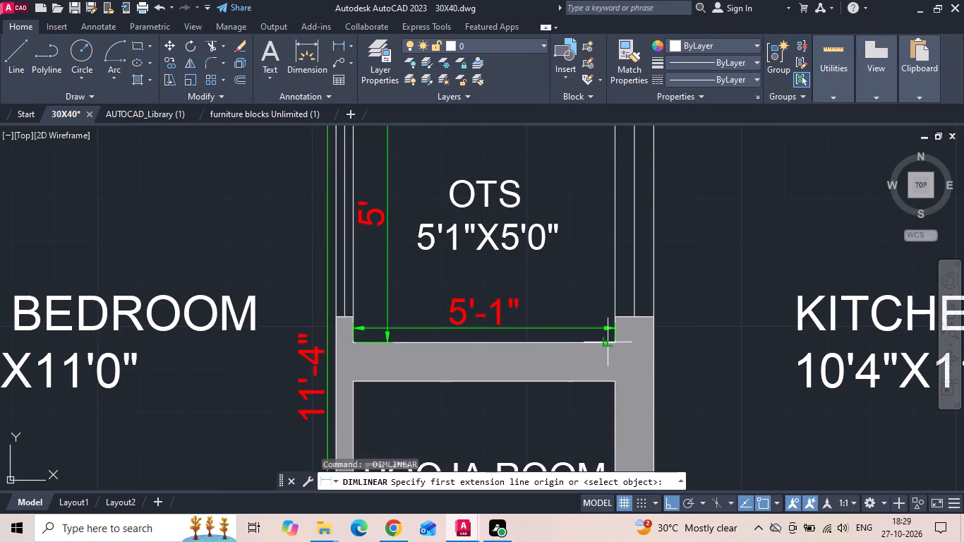
click(617, 342)
middle_drag(612, 292, 602, 337)
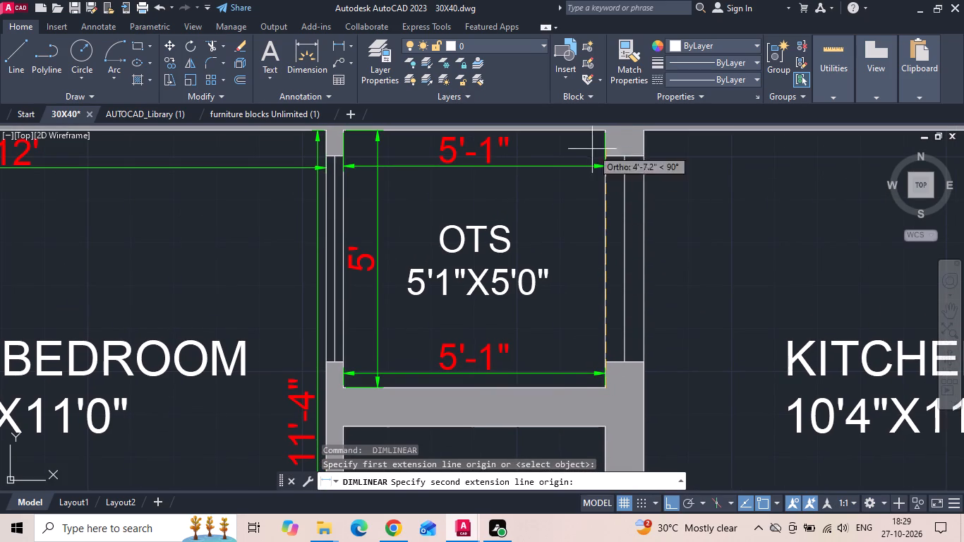
drag(607, 133, 607, 150)
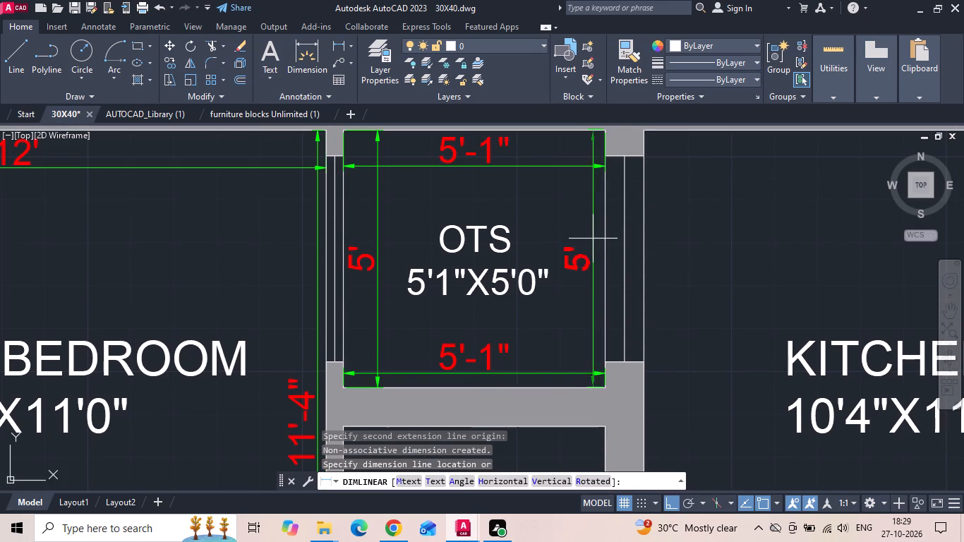
click(589, 243)
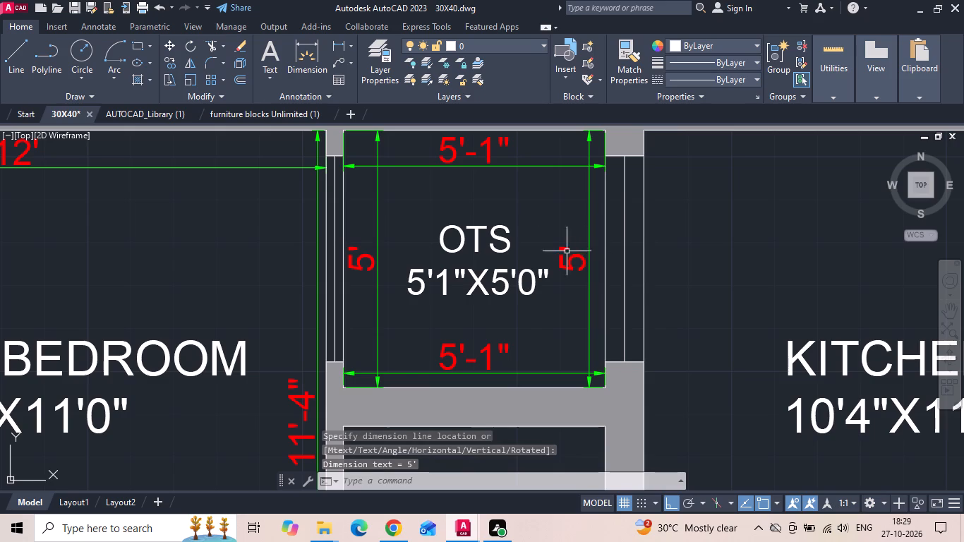
Add a vertical linear dimension between the kitchen's left inner corners, placed just inside its left wall.
scroll(510, 222, down, 2)
click(340, 41)
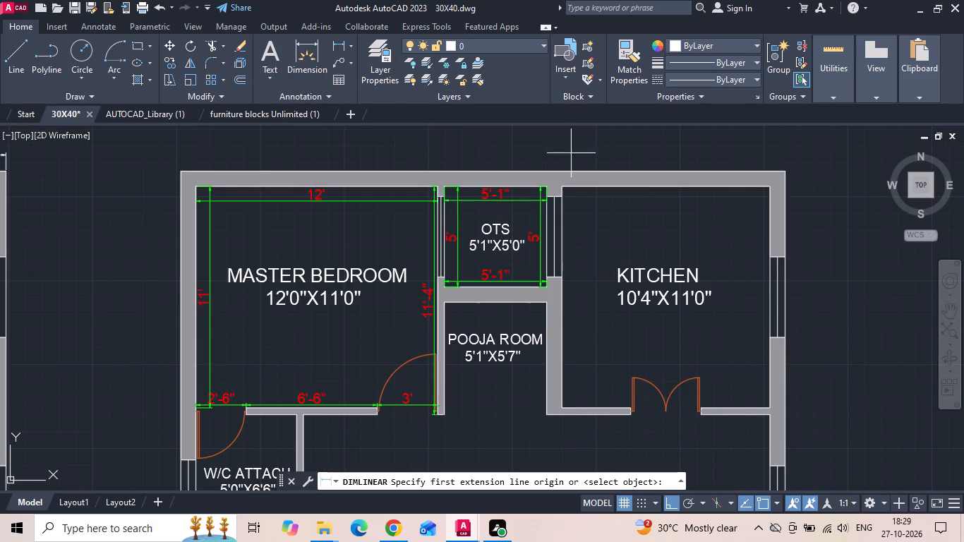
middle_drag(760, 219, 541, 227)
scroll(337, 224, up, 2)
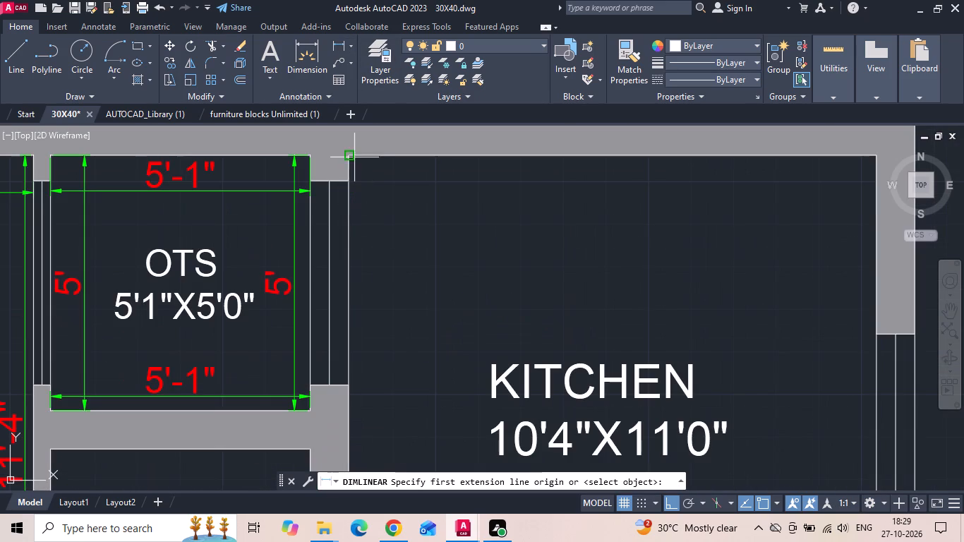
click(347, 158)
scroll(382, 153, down, 2)
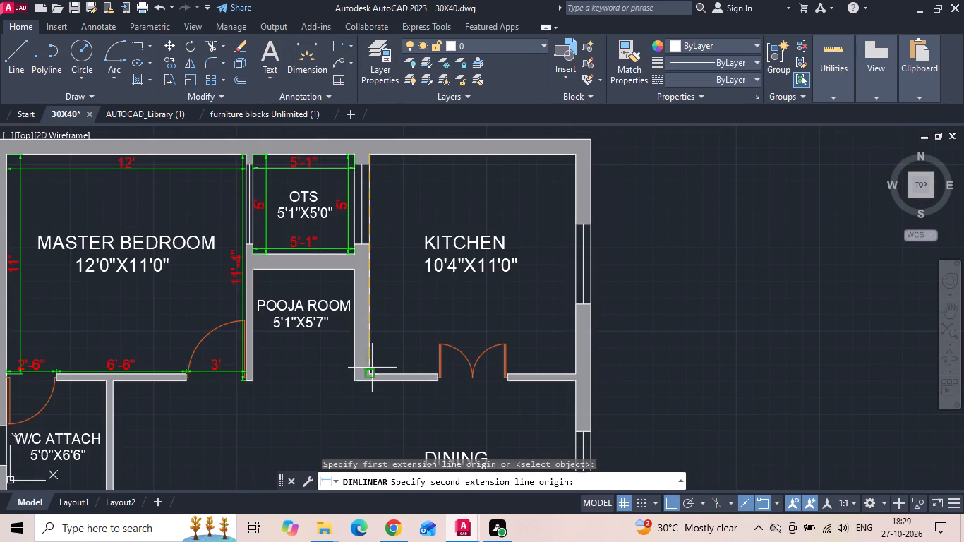
click(372, 373)
click(386, 347)
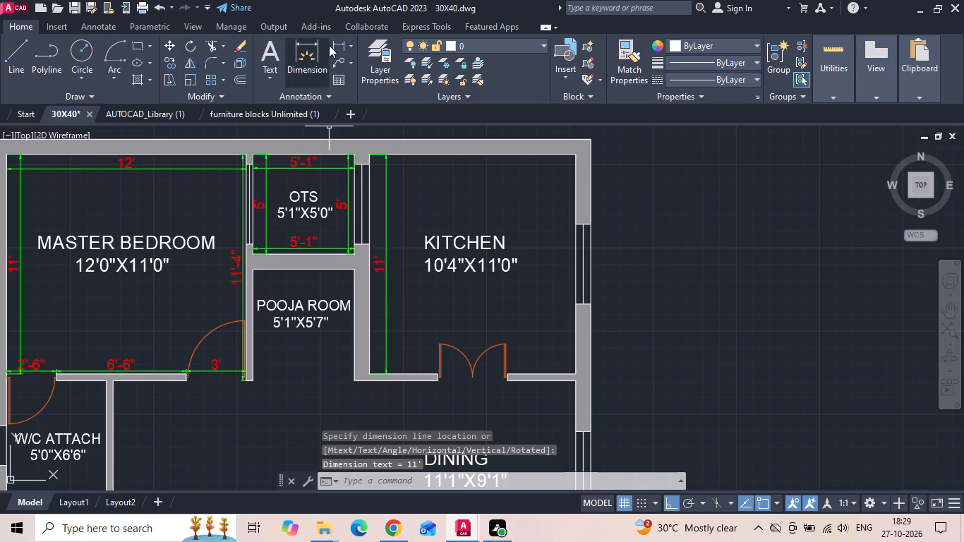
Add a horizontal linear dimension between the kitchen's top inner corners, placed just below its top wall.
text(dli)
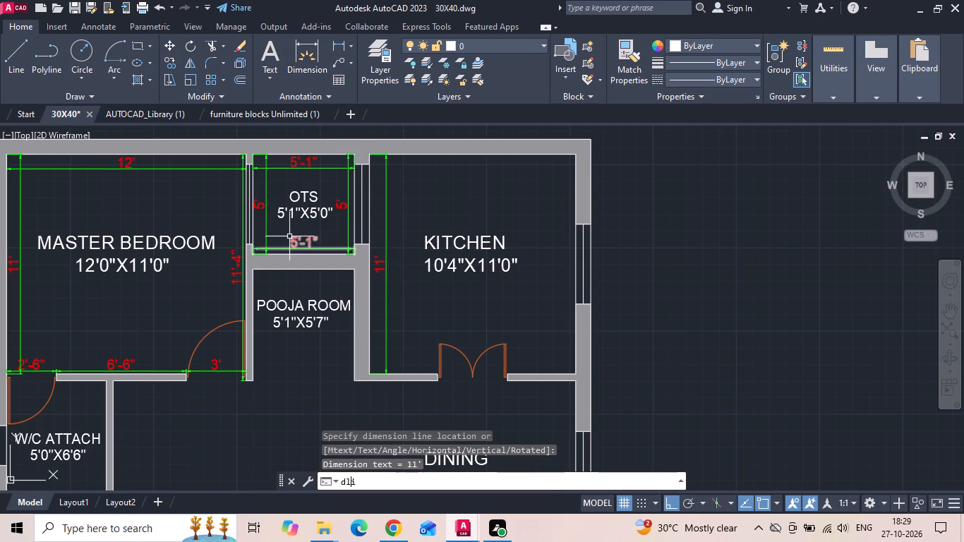
key(space)
scroll(361, 171, up, 1)
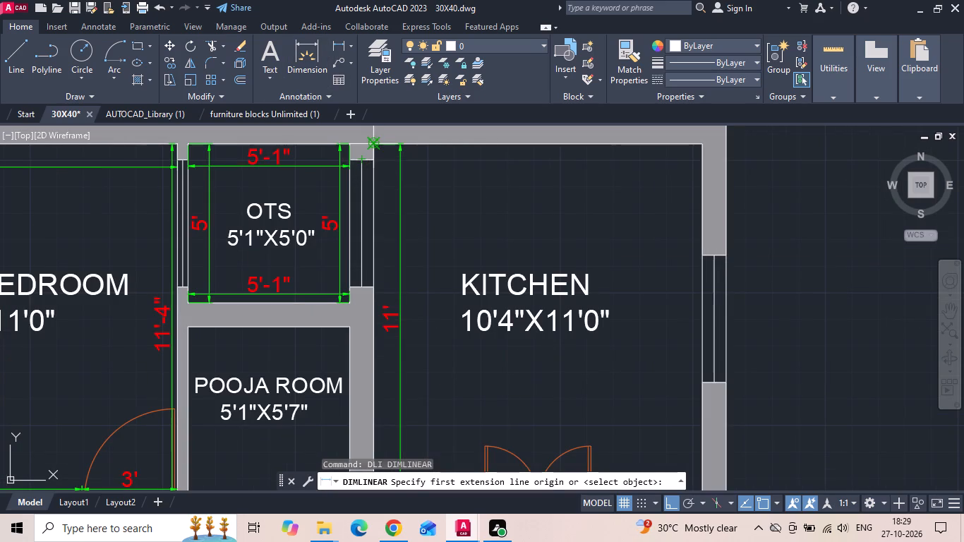
click(373, 143)
drag(706, 140, 706, 152)
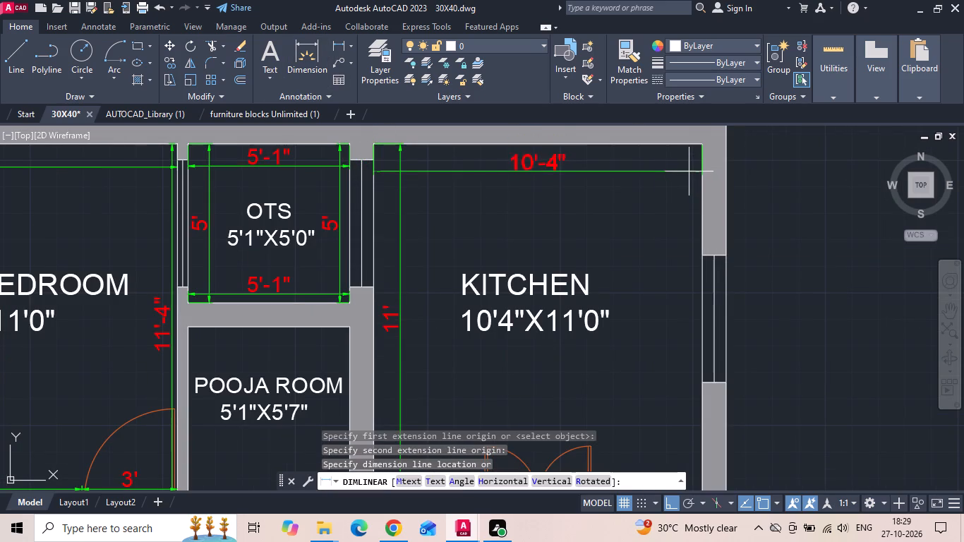
click(689, 169)
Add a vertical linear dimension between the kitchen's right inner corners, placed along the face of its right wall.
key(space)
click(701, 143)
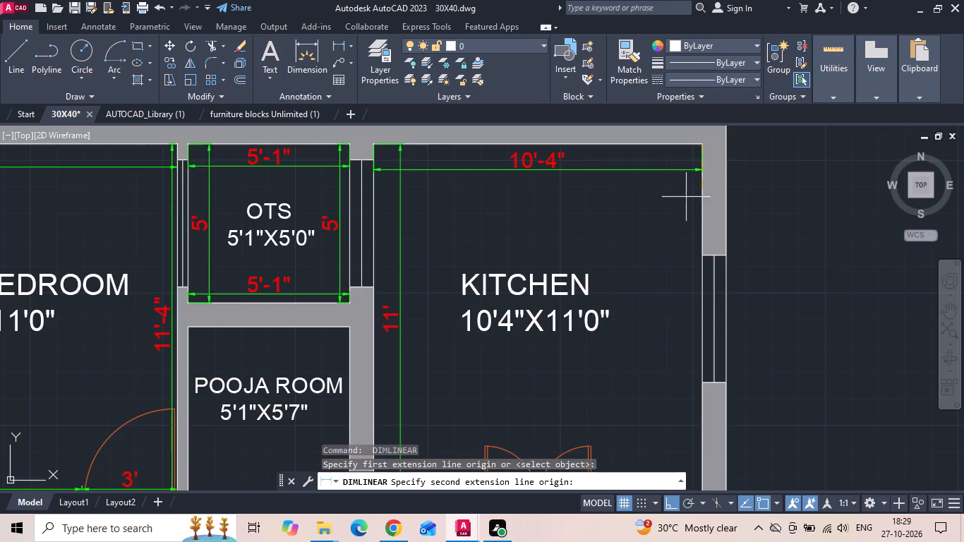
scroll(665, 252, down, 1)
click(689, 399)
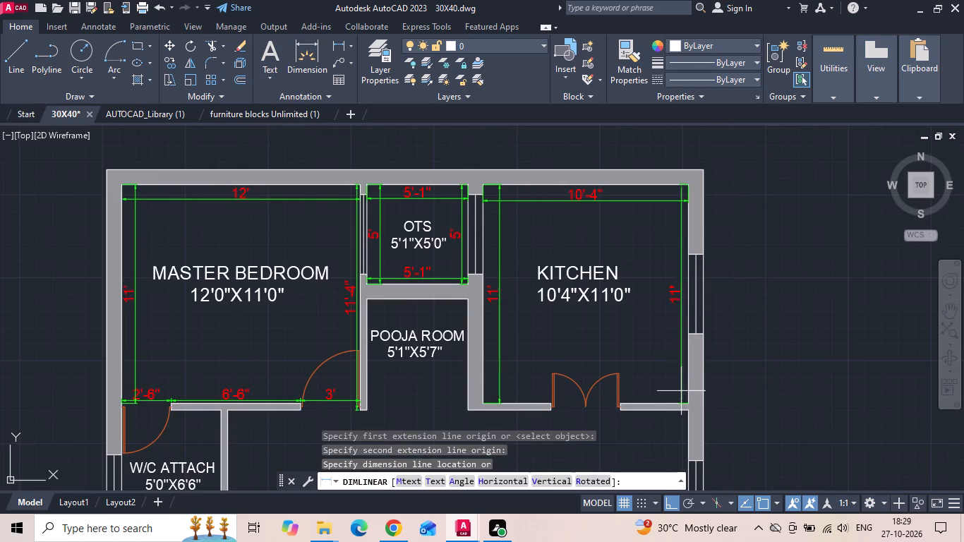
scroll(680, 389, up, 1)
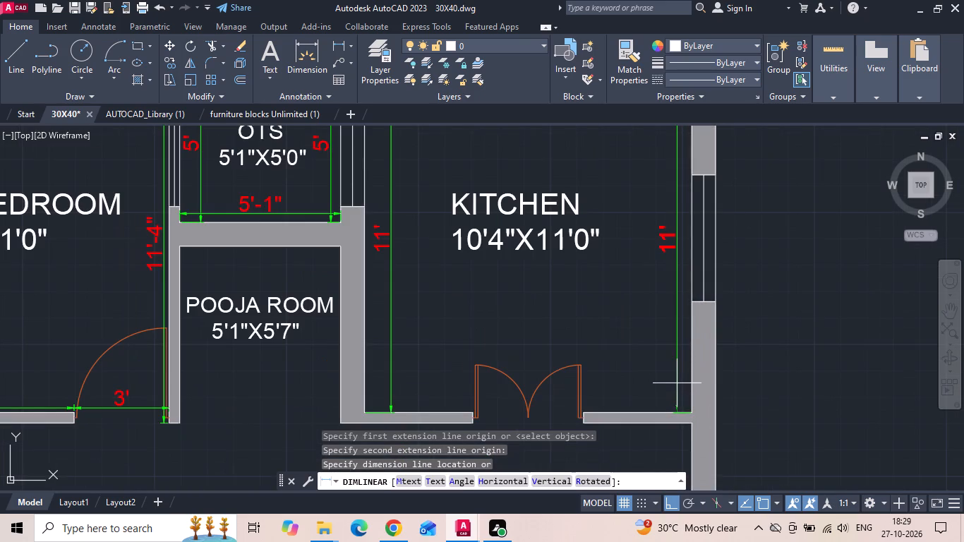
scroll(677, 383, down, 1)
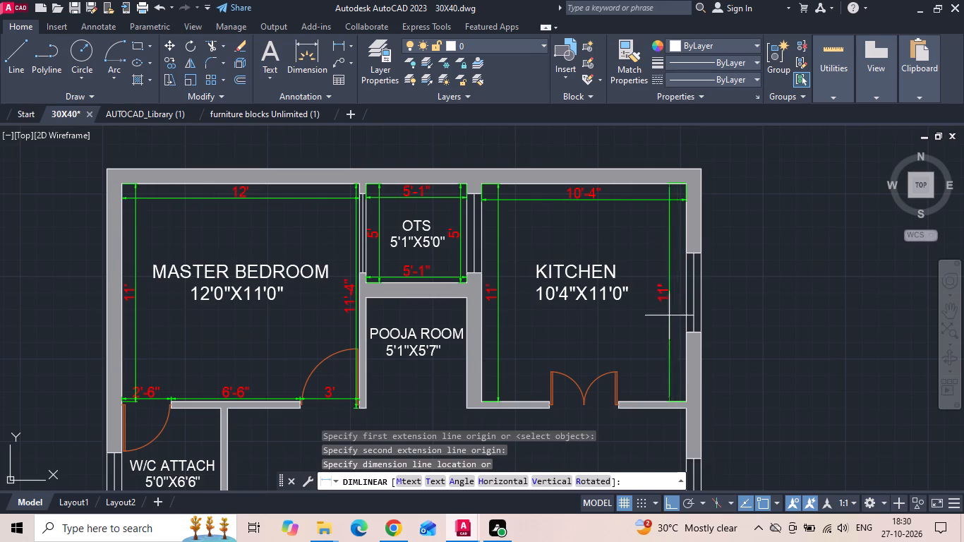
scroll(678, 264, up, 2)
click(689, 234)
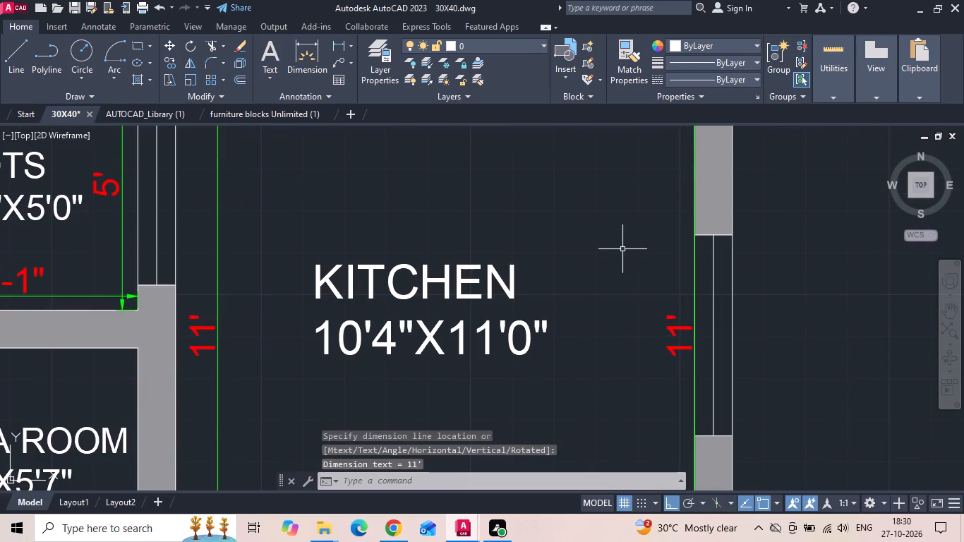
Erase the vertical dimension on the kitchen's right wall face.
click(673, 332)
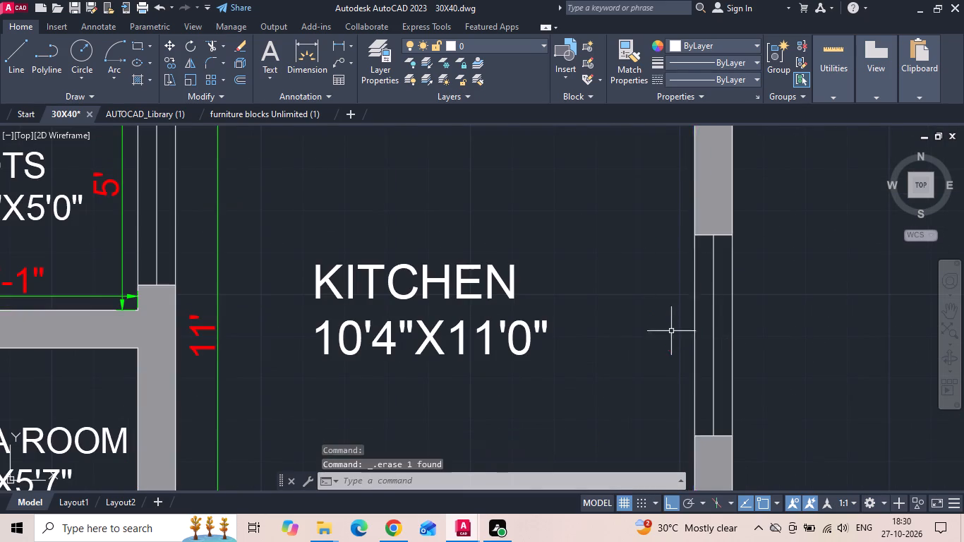
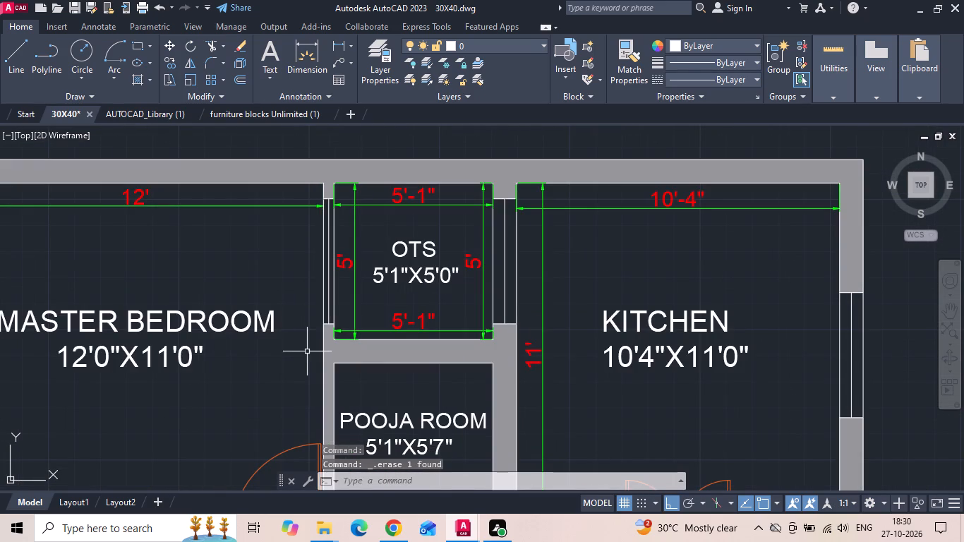
Add a vertical linear dimension to the short wall piece above the window between master bedroom and OTS, placed on the bedroom side.
text(dli)
key(space)
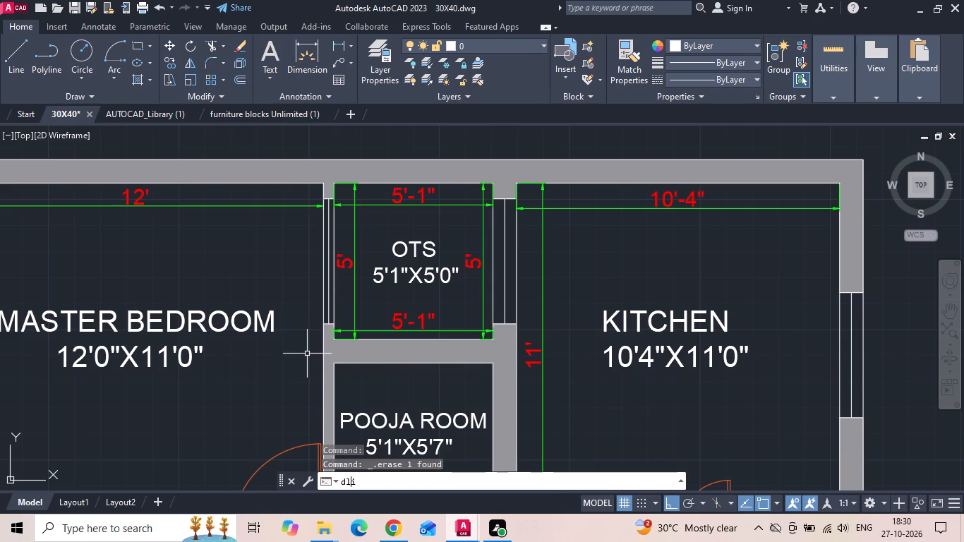
scroll(327, 188, up, 2)
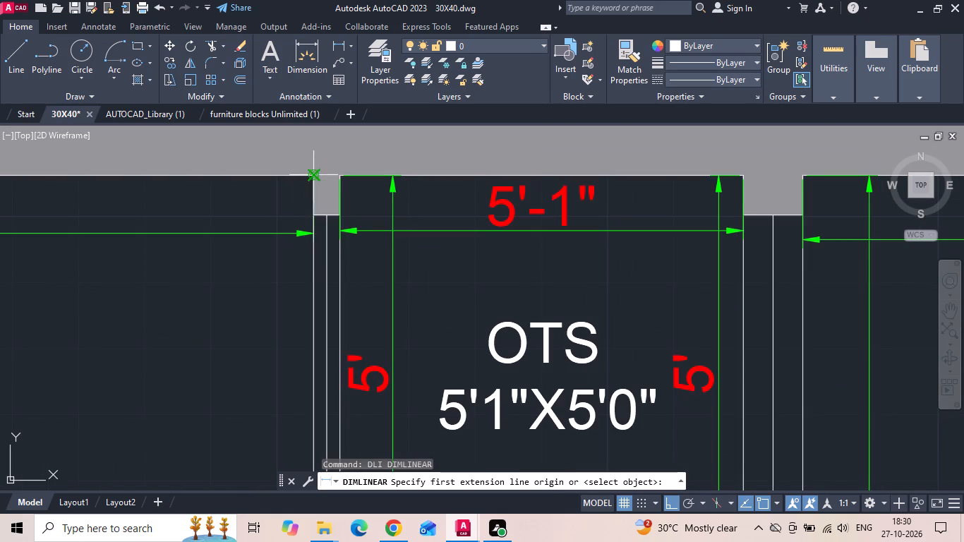
click(311, 175)
click(311, 216)
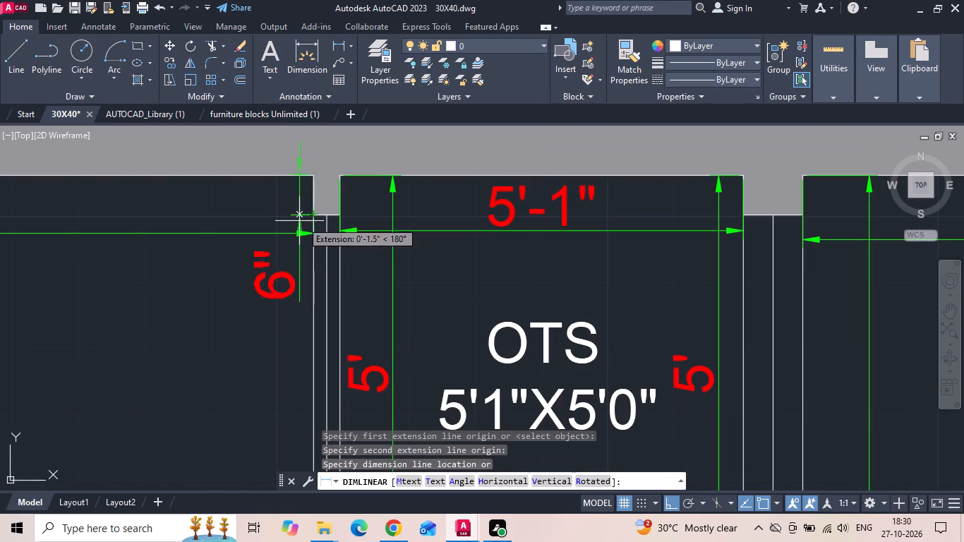
click(289, 224)
Continue that dimension down the master bedroom's right wall, across the OTS window and on to the wall's lower end.
text(dimcnt)
key(space)
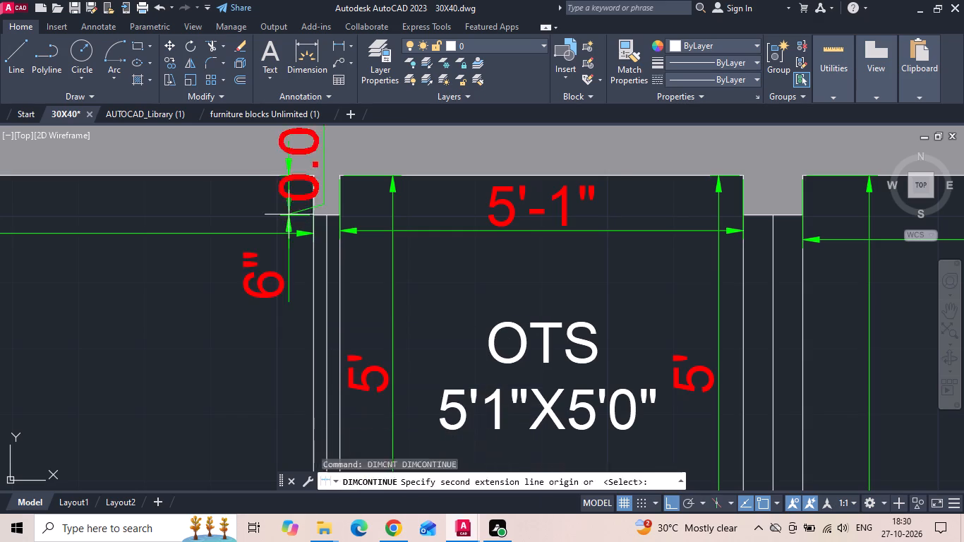
scroll(313, 188, down, 1)
scroll(296, 387, up, 1)
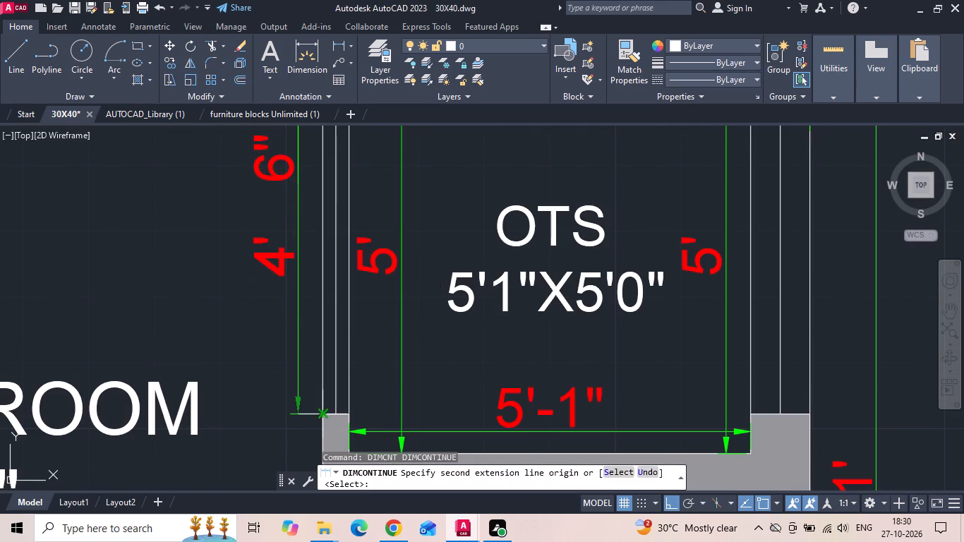
click(320, 413)
scroll(380, 209, down, 3)
scroll(350, 362, up, 2)
middle_drag(371, 409, 358, 333)
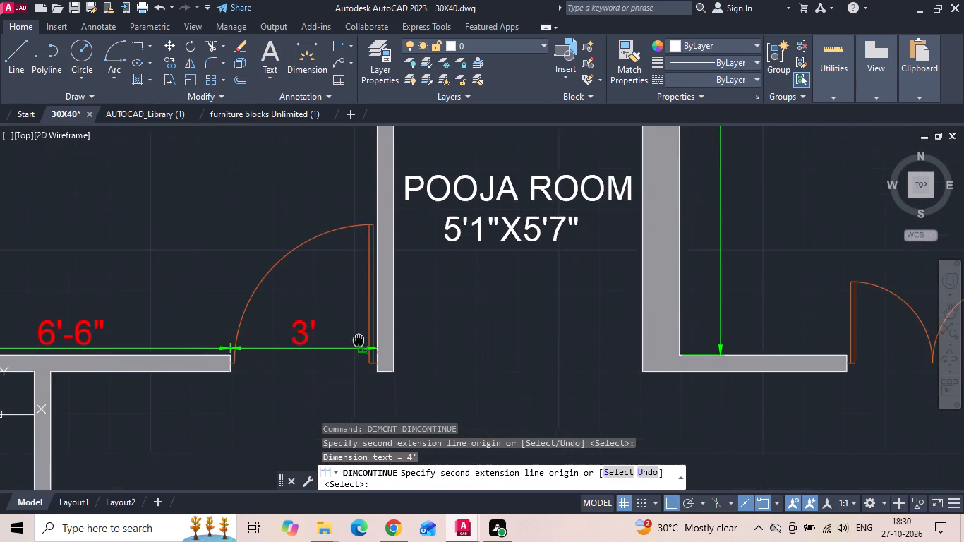
middle_drag(358, 333, 356, 328)
scroll(361, 360, up, 2)
click(388, 351)
key(Escape)
Add a vertical linear dimension along the pooja room's left wall, from its lower end to the top inner corner, placed inside the room.
scroll(255, 334, down, 3)
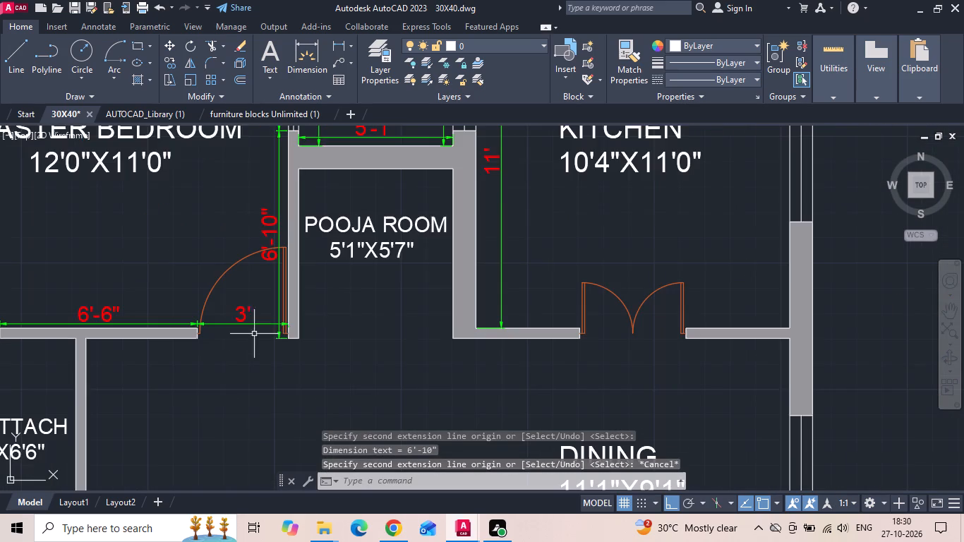
scroll(361, 306, down, 1)
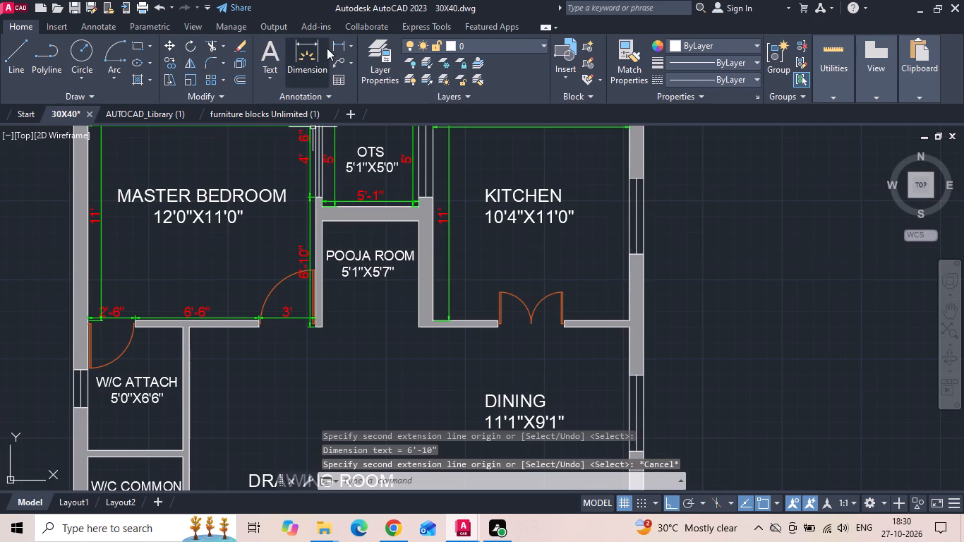
click(340, 44)
scroll(321, 215, up, 1)
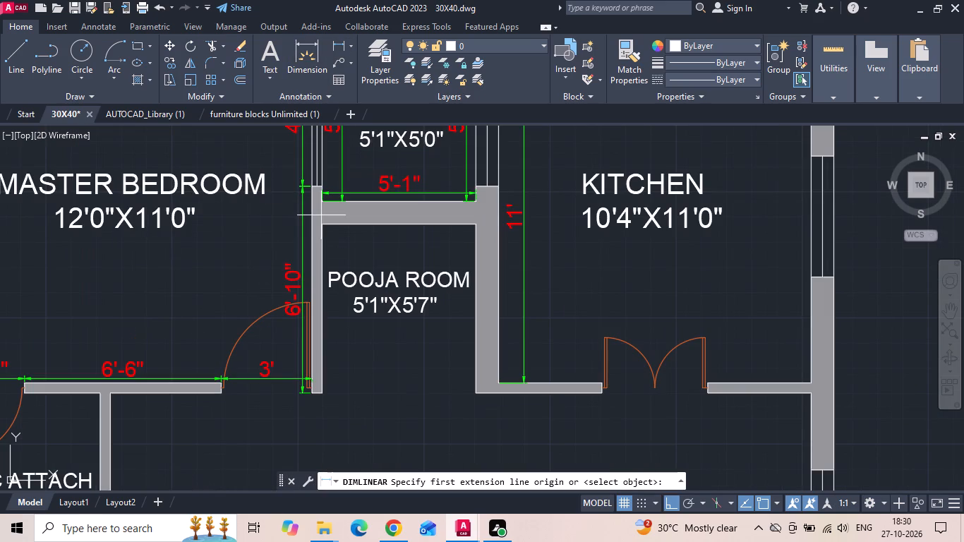
scroll(348, 361, up, 1)
drag(306, 411, 306, 402)
click(307, 143)
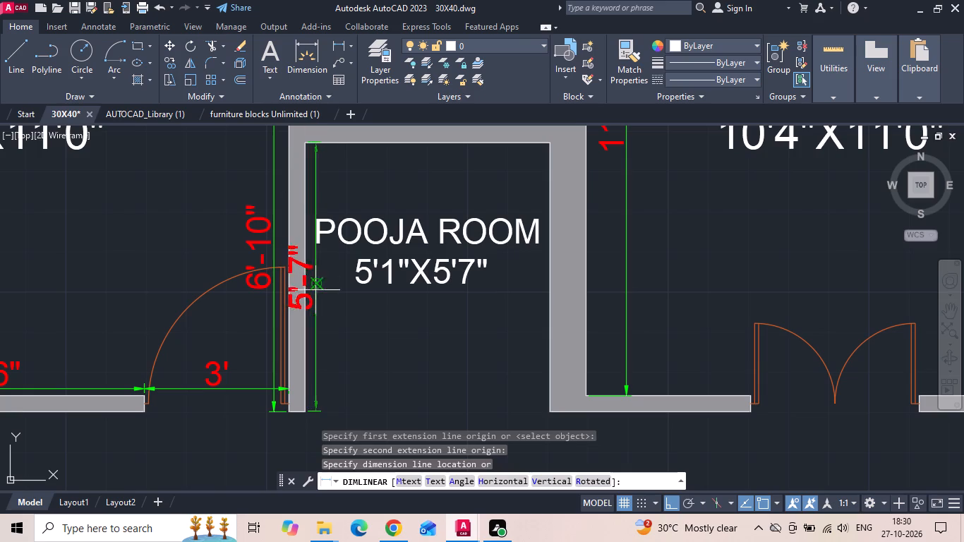
click(337, 326)
Add a horizontal linear dimension between the pooja room's top inner corners, placed just below its top wall.
key(space)
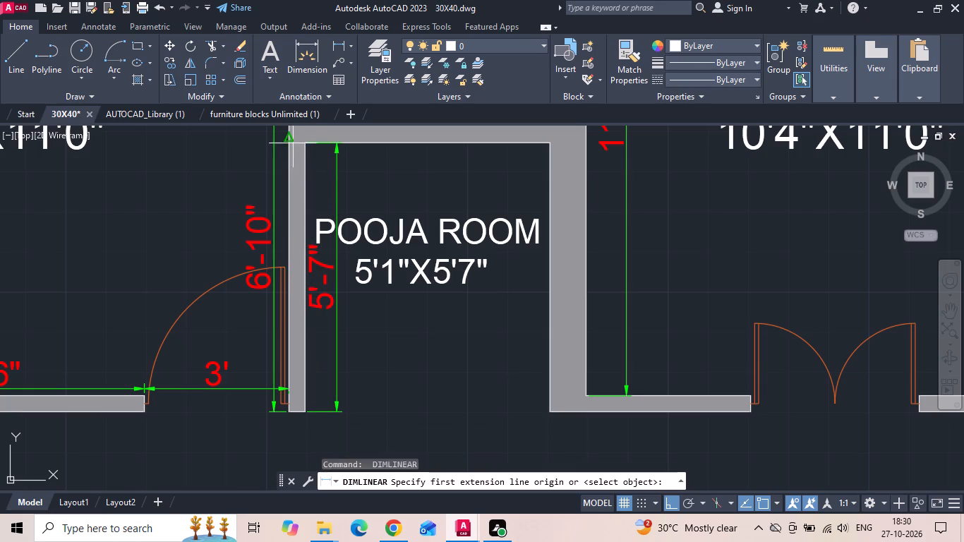
click(302, 145)
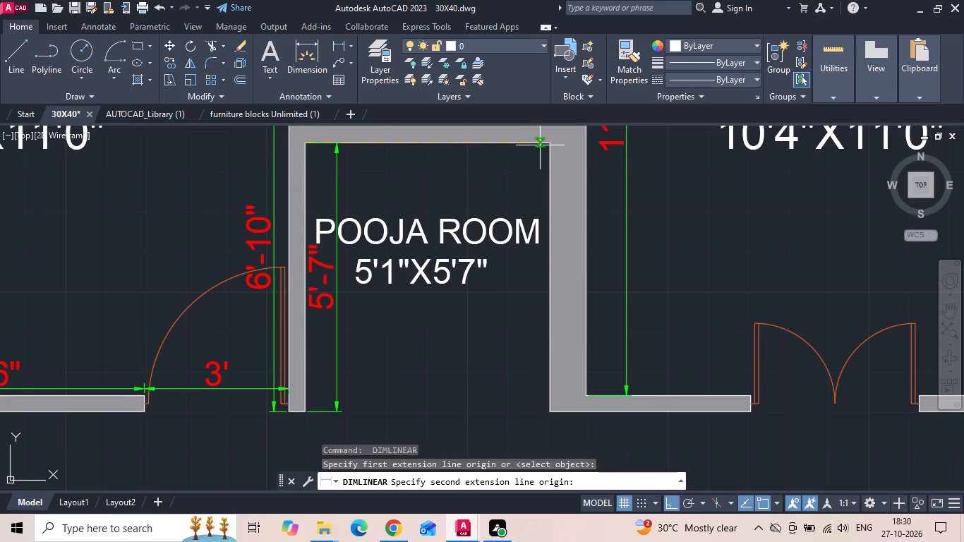
click(550, 142)
click(541, 180)
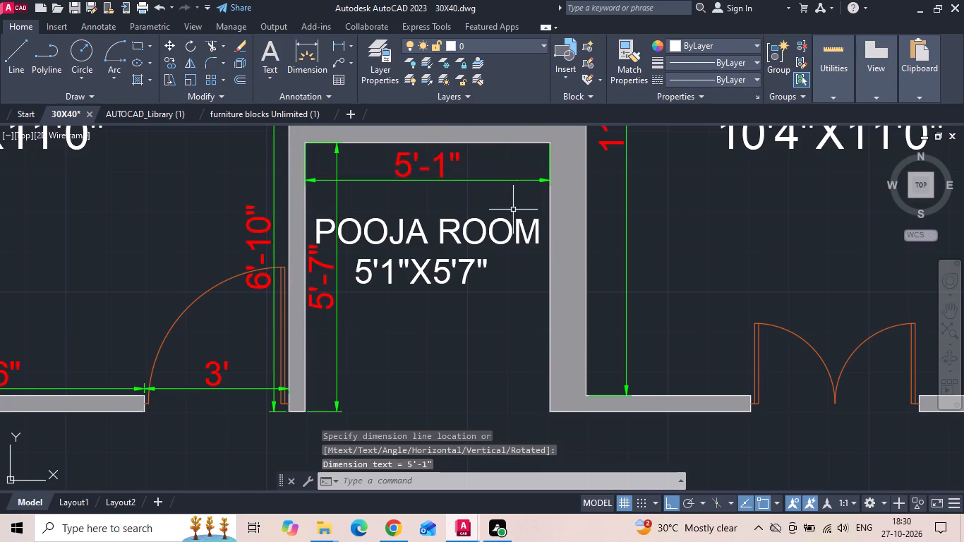
Add a horizontal linear dimension from the kitchen's lower-left inner corner to the double door opening, placed just above the bottom wall.
middle_drag(507, 221, 322, 243)
scroll(335, 277, down, 1)
scroll(404, 372, up, 2)
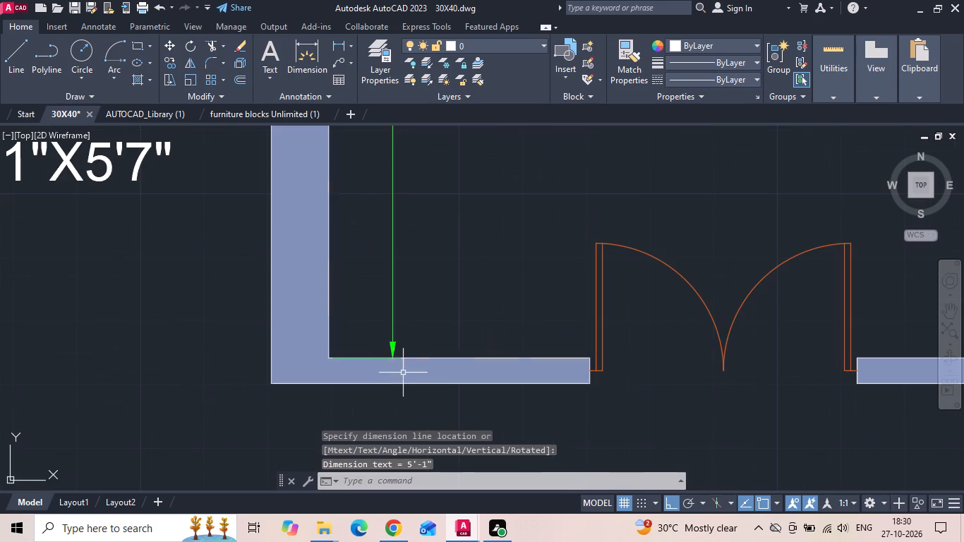
key(space)
click(331, 356)
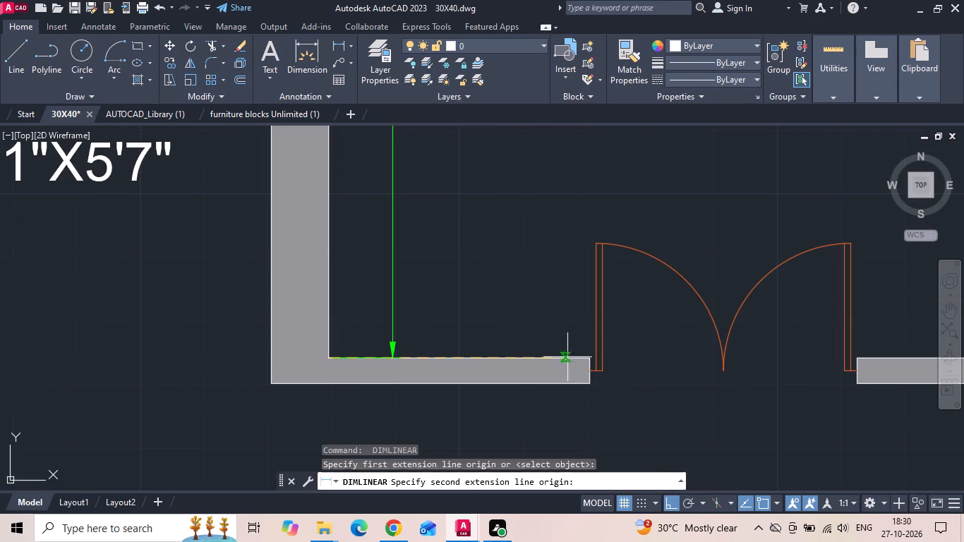
click(588, 356)
click(580, 335)
Continue that dimension across the kitchen's double door opening and on to the lower-right inner corner.
key(d)
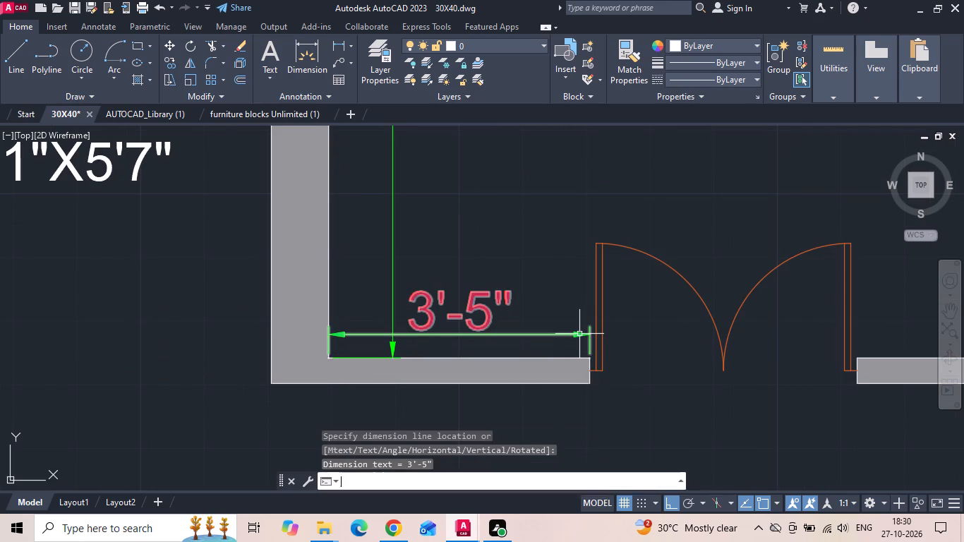
text(imcnt)
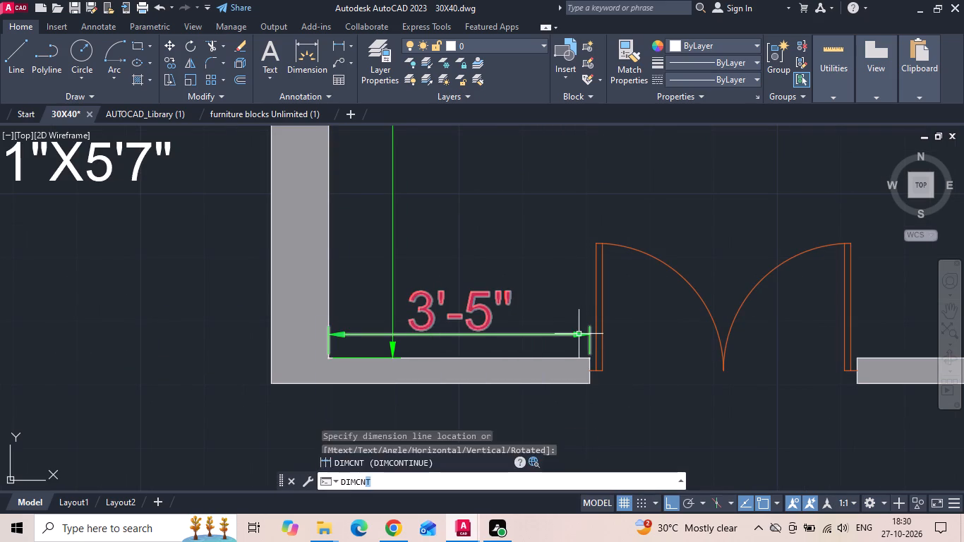
key(space)
middle_drag(684, 334, 424, 283)
scroll(620, 317, up, 2)
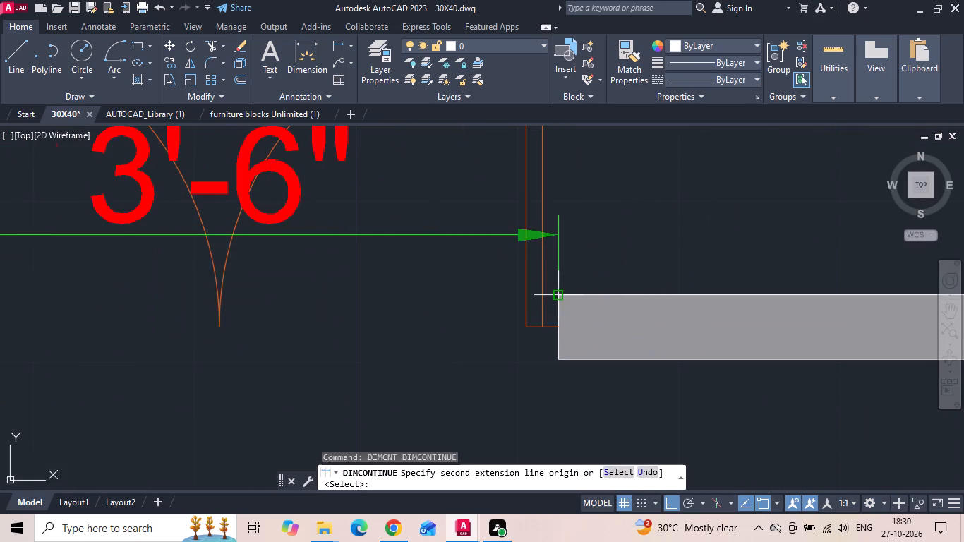
click(558, 291)
scroll(522, 293, down, 1)
middle_drag(737, 304, 239, 309)
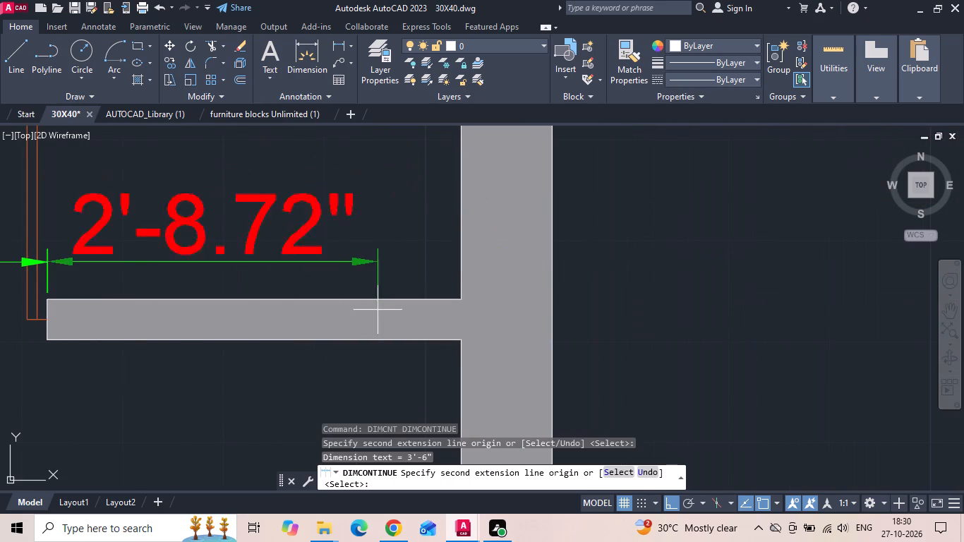
click(463, 299)
key(Escape)
Add a vertical linear dimension from the kitchen's lower-right inner corner to the window's lower edge, placed just inside the right wall.
key(d)
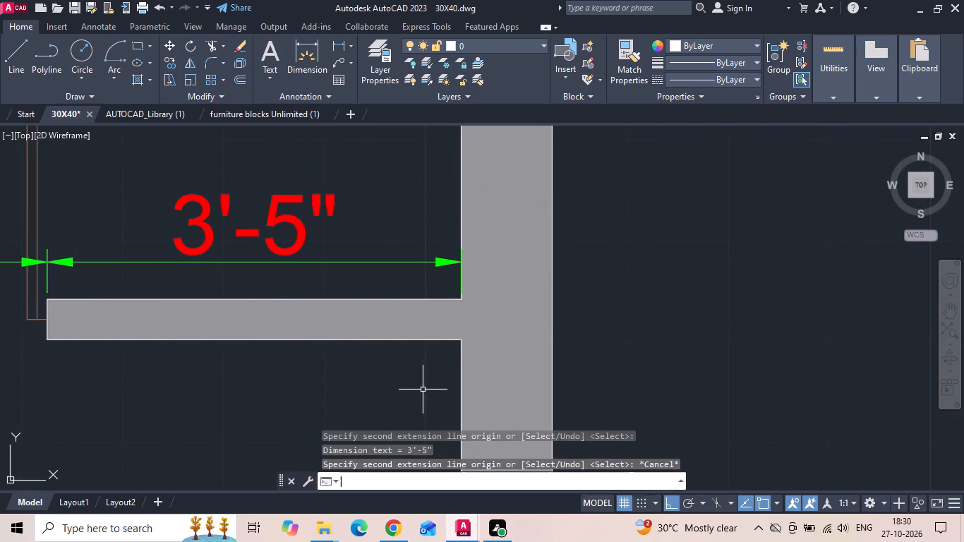
text(li)
key(space)
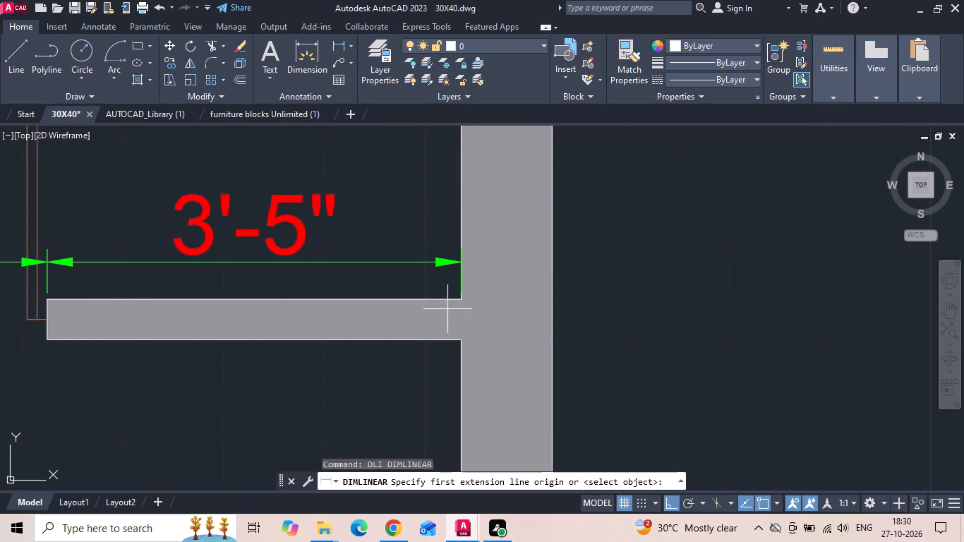
click(462, 297)
scroll(445, 345, down, 2)
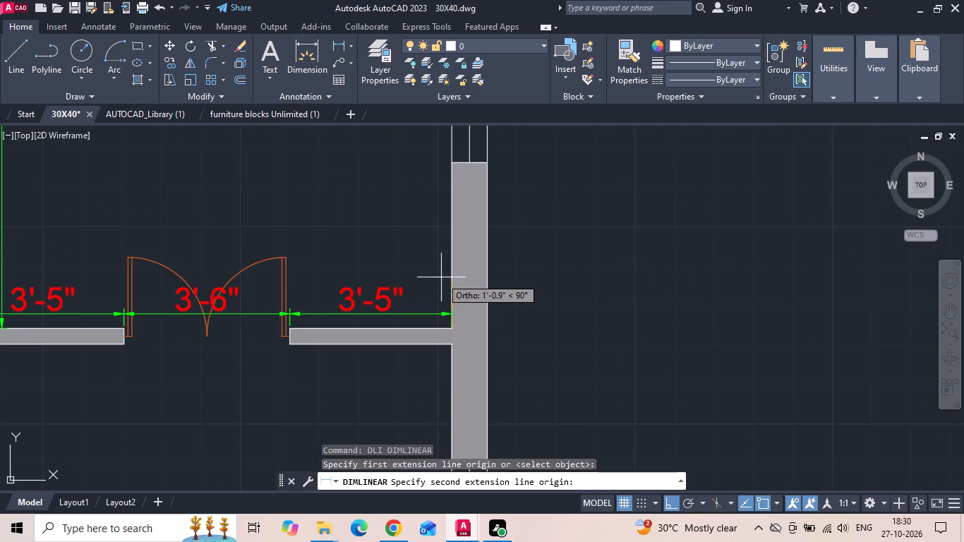
scroll(439, 295, down, 1)
click(443, 211)
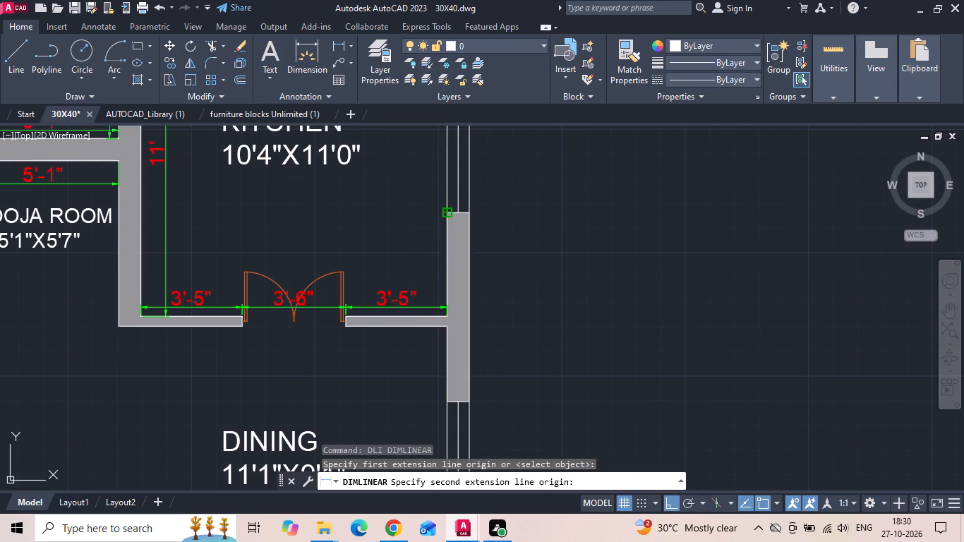
scroll(424, 267, up, 1)
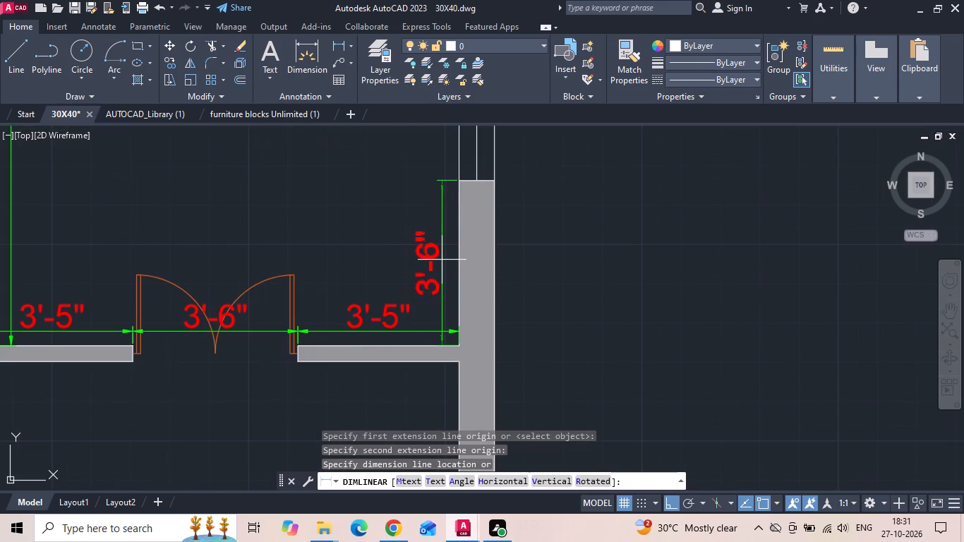
click(442, 260)
Continue that dimension up the kitchen's right wall, across the window and on to the top inner corner.
text(dimcnt)
key(space)
scroll(442, 308, down, 2)
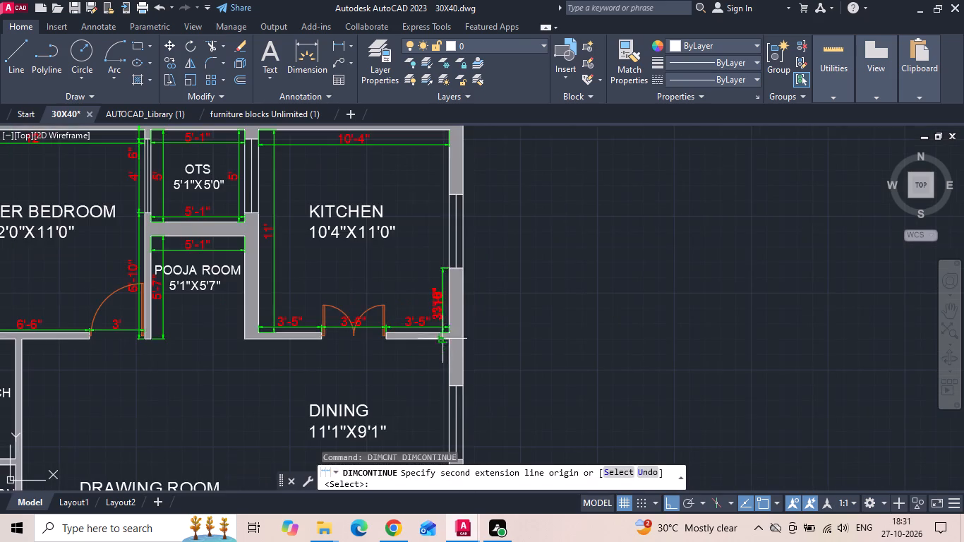
scroll(439, 210, up, 3)
click(469, 150)
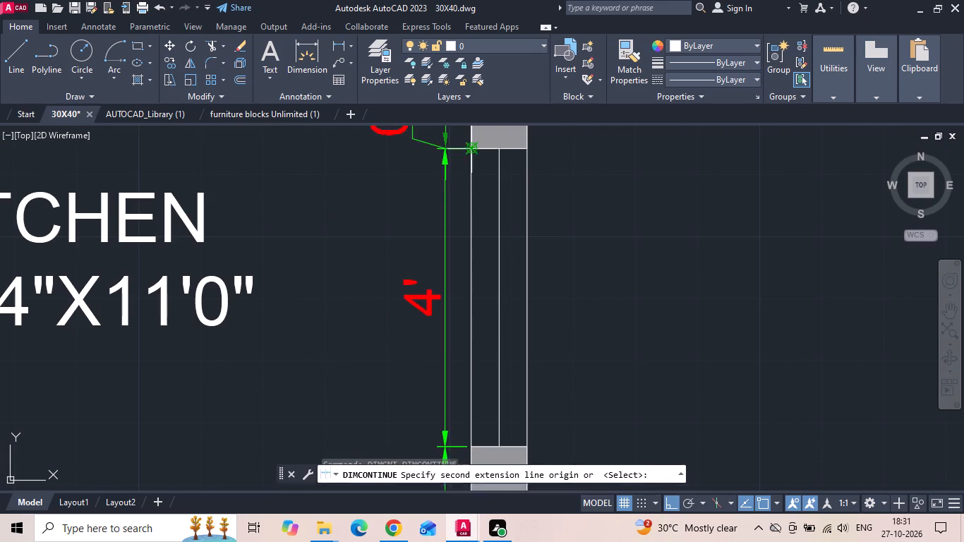
middle_drag(454, 203, 432, 347)
scroll(432, 356, down, 1)
scroll(451, 146, up, 1)
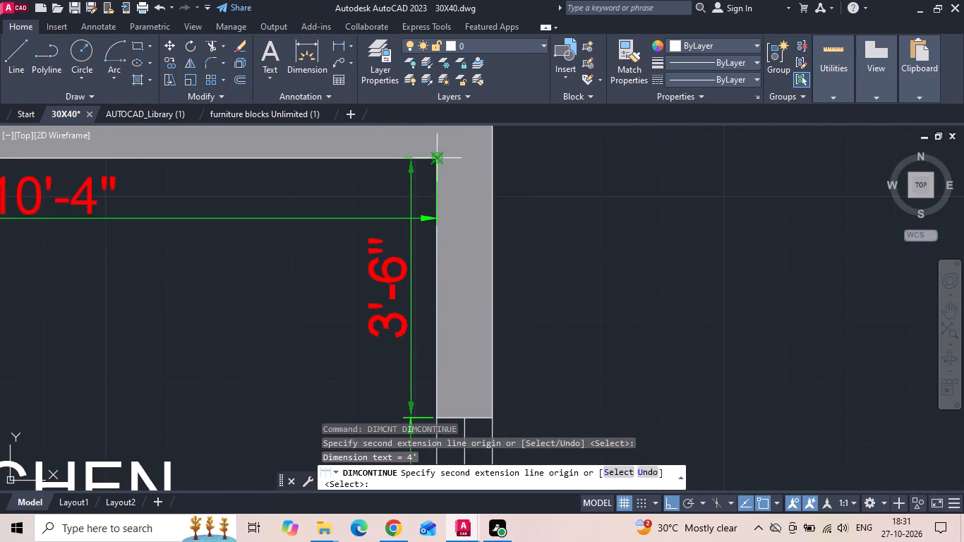
click(438, 159)
key(Escape)
Save the drawing.
key(ctrl+s)
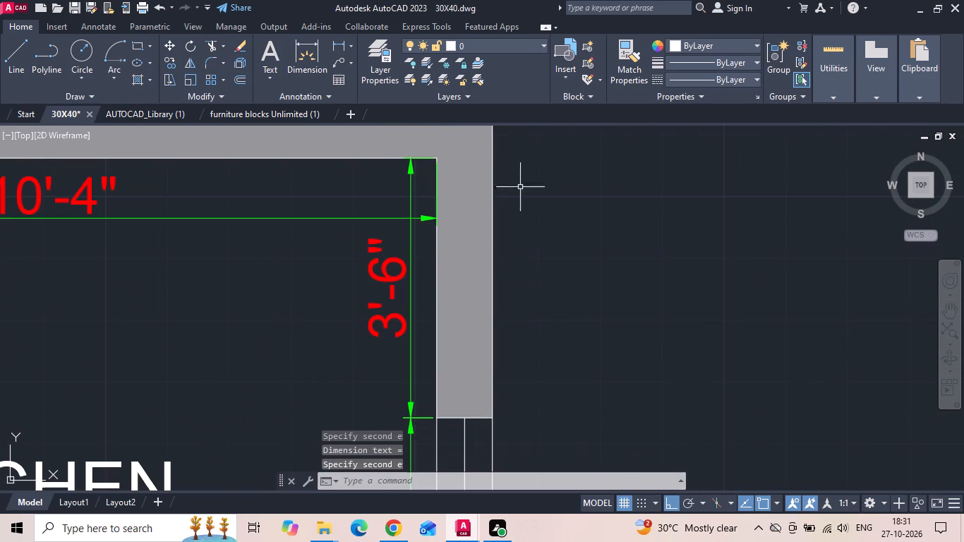
key(ctrl+s)
scroll(517, 192, down, 1)
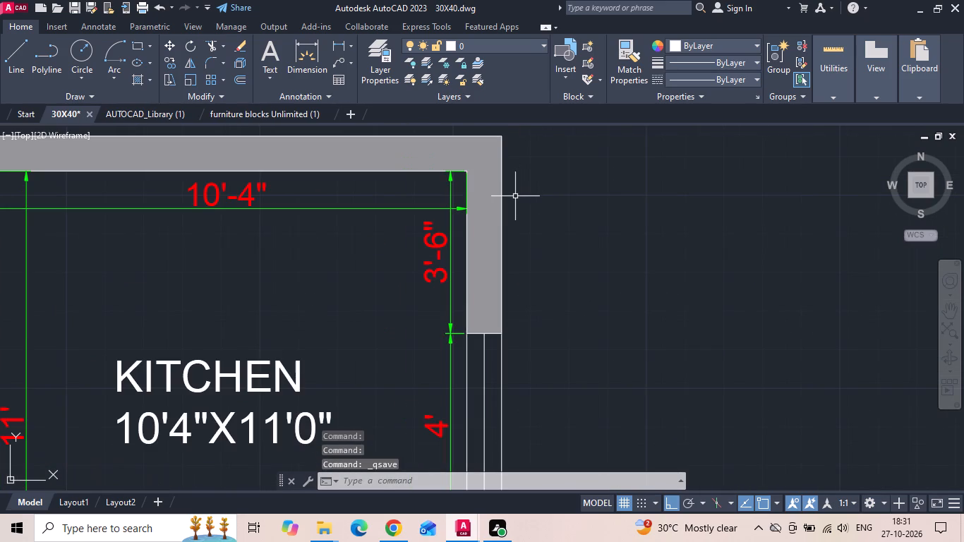
scroll(514, 198, down, 2)
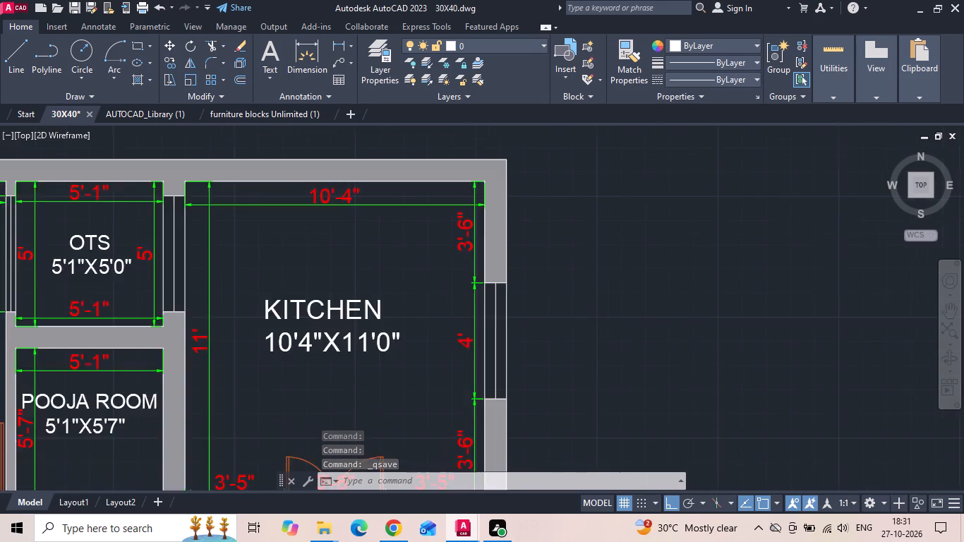
middle_drag(438, 310, 476, 261)
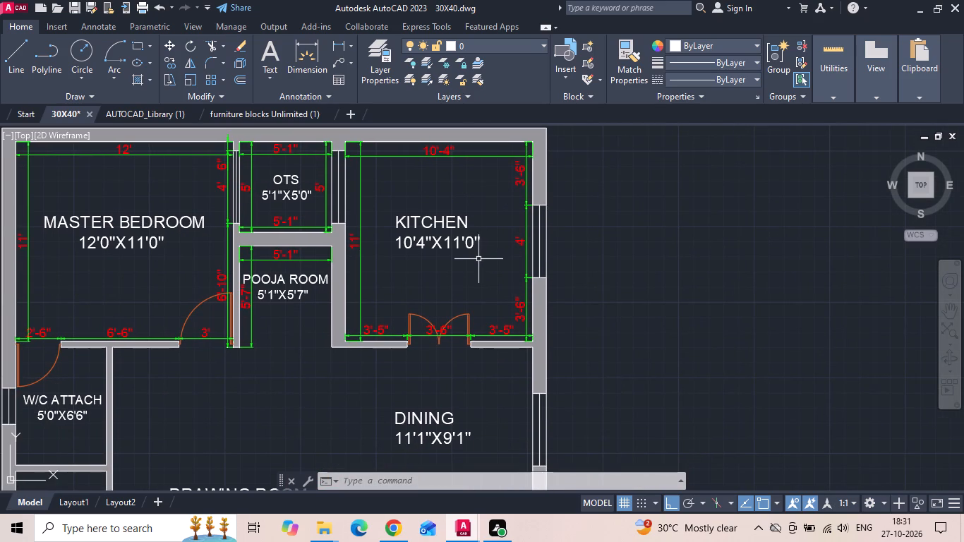
key(ctrl+s)
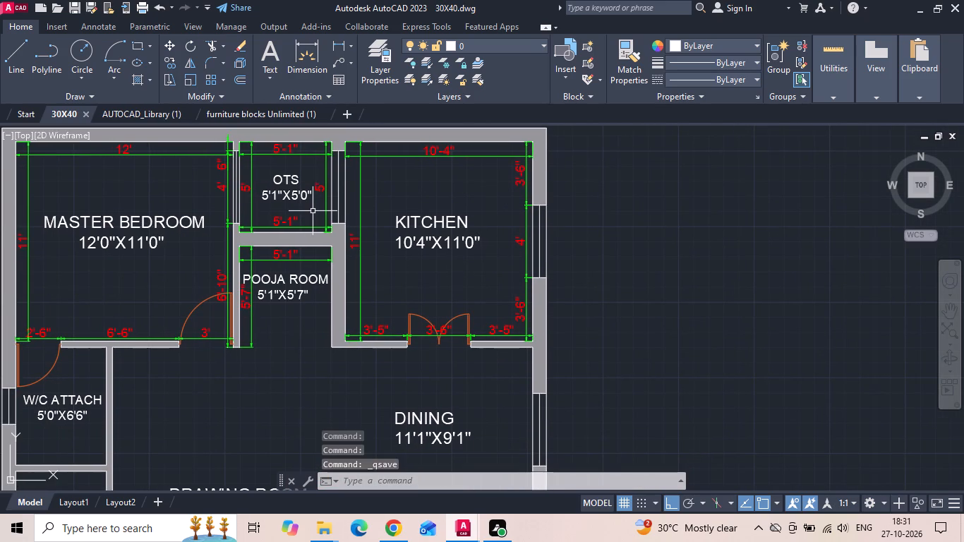
key(ctrl+s)
Add a vertical linear dimension from the dining area's upper-right inner corner to the window's upper edge, just inside the right wall.
text(dli)
key(space)
scroll(332, 270, down, 1)
middle_drag(331, 270, 308, 198)
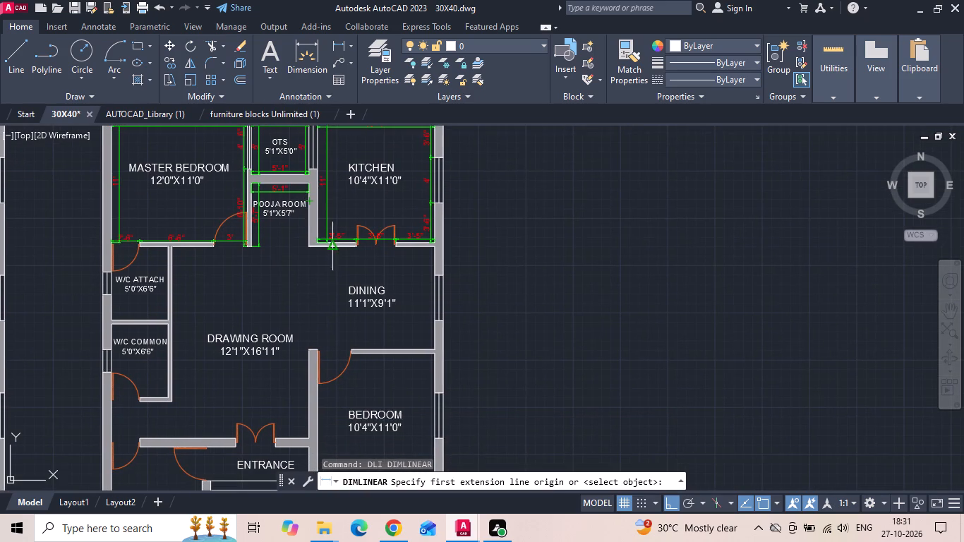
scroll(410, 266, up, 2)
scroll(468, 232, up, 2)
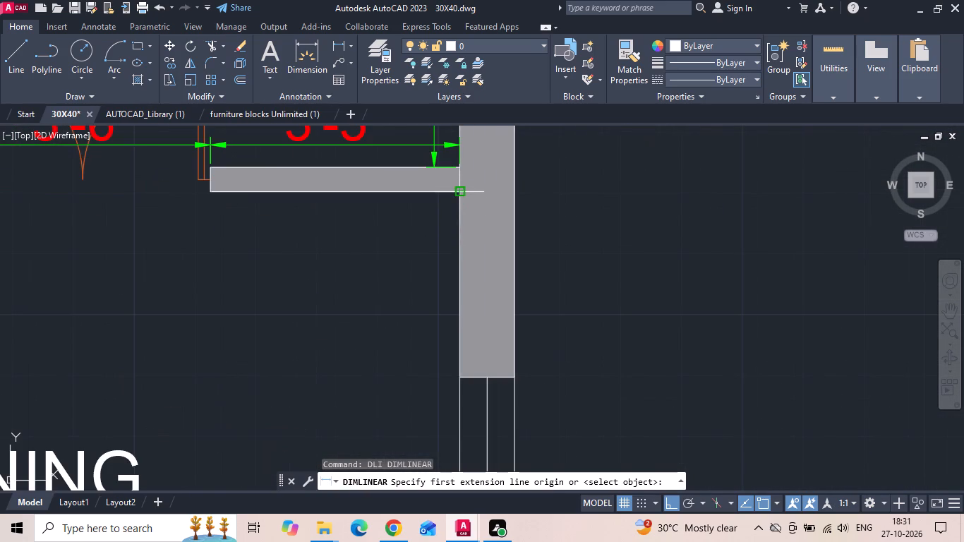
drag(459, 195, 459, 202)
click(462, 377)
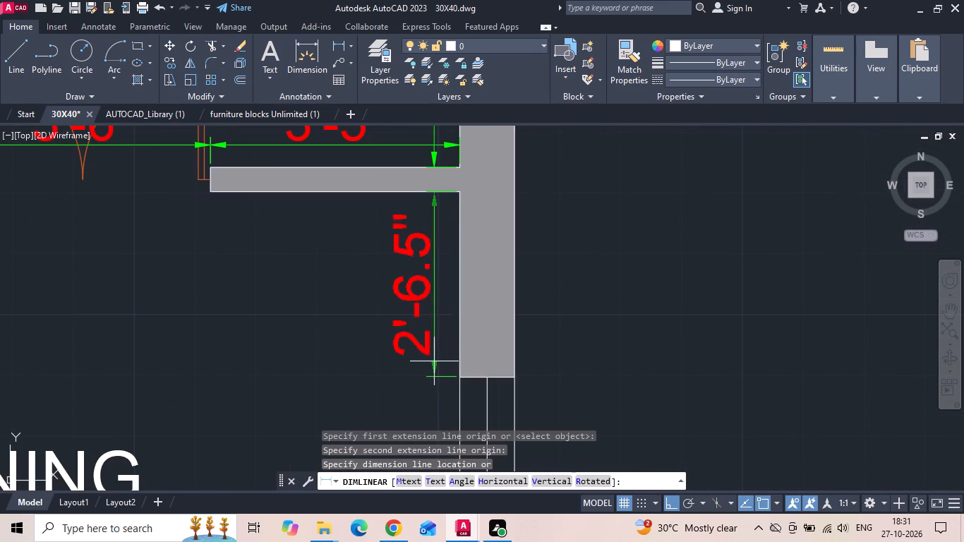
click(430, 347)
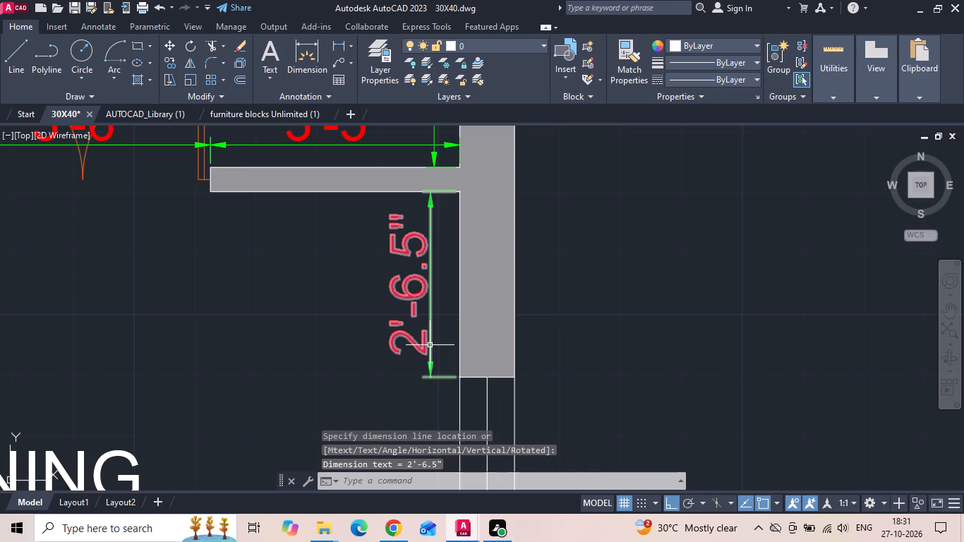
Continue that dimension down the dining area's right wall, across the window and on to the lower inner corner.
text(dimcnt)
key(space)
scroll(428, 249, down, 2)
scroll(433, 443, up, 2)
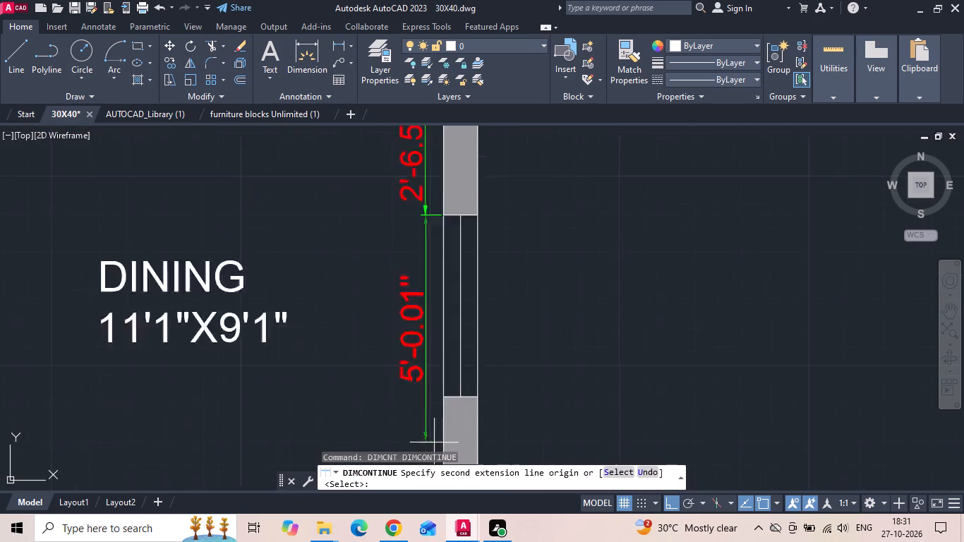
click(448, 368)
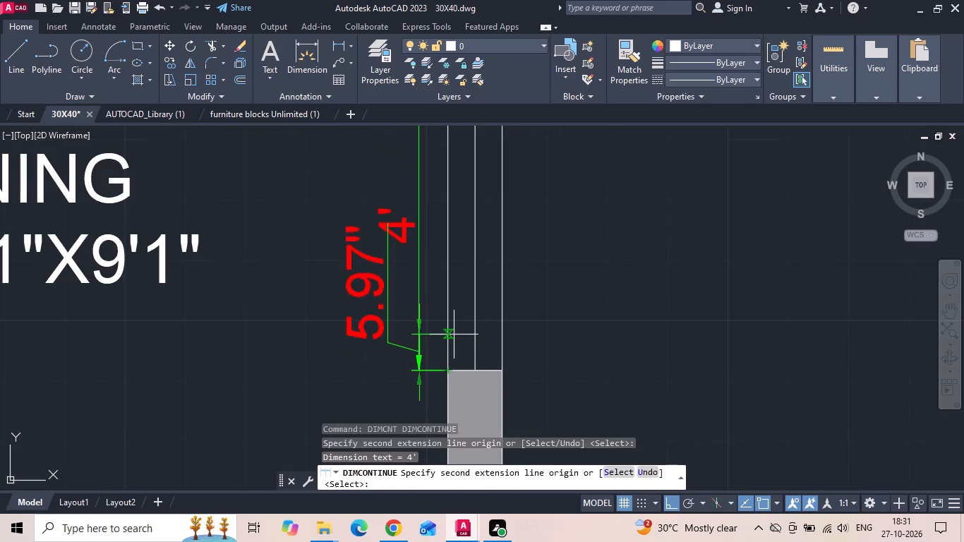
scroll(450, 327, down, 2)
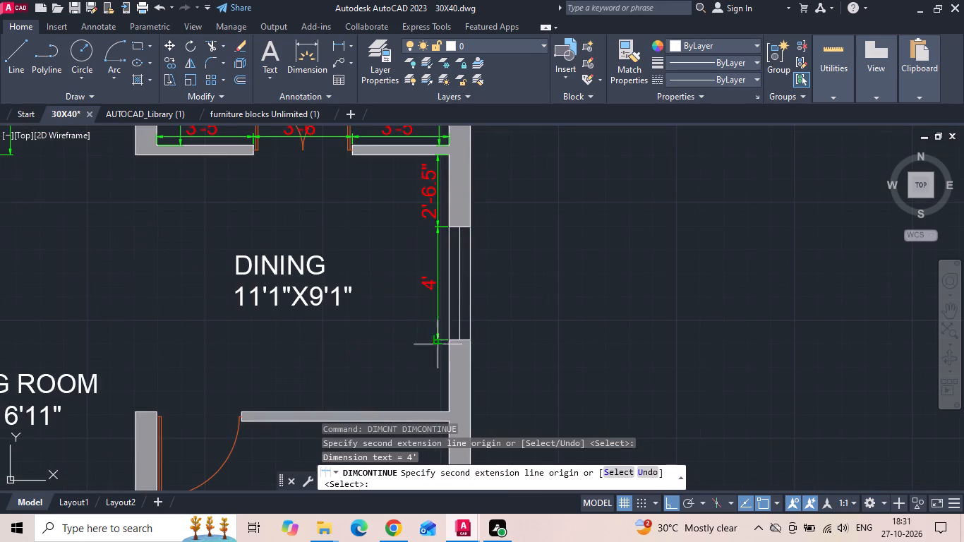
scroll(429, 366, up, 1)
middle_drag(426, 371, 432, 283)
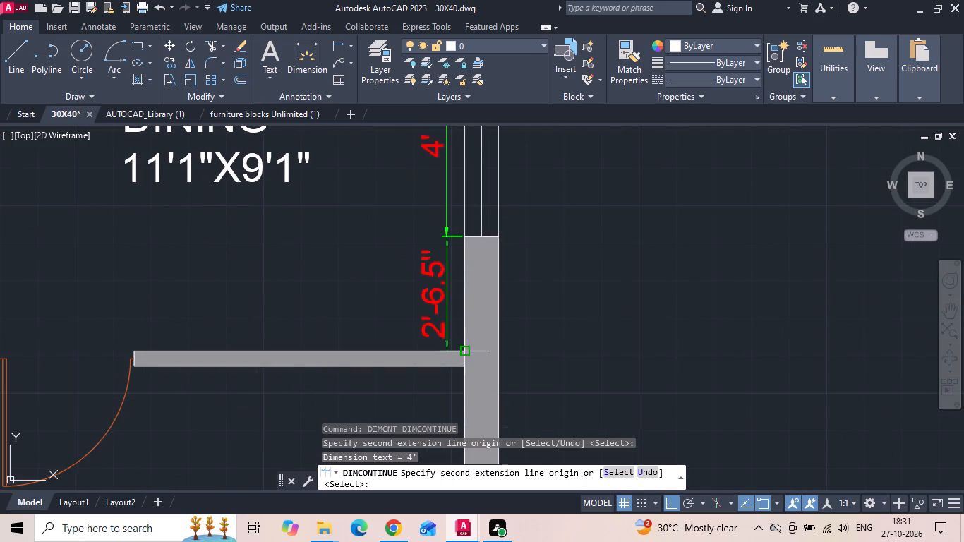
click(464, 349)
key(Escape)
Add a vertical linear dimension from the bedroom's upper-right inner corner to the window's upper edge, just inside the right wall.
scroll(485, 260, down, 1)
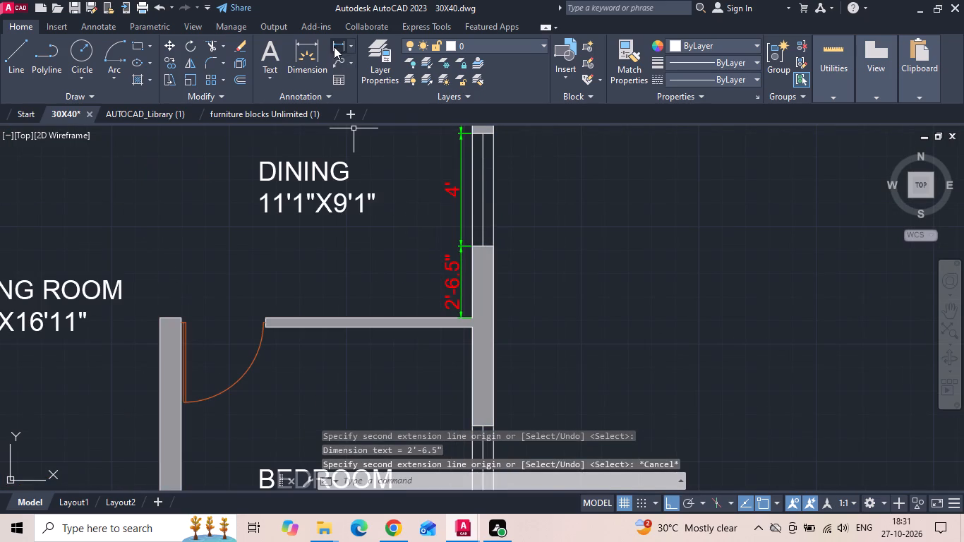
click(335, 44)
middle_drag(282, 295, 488, 205)
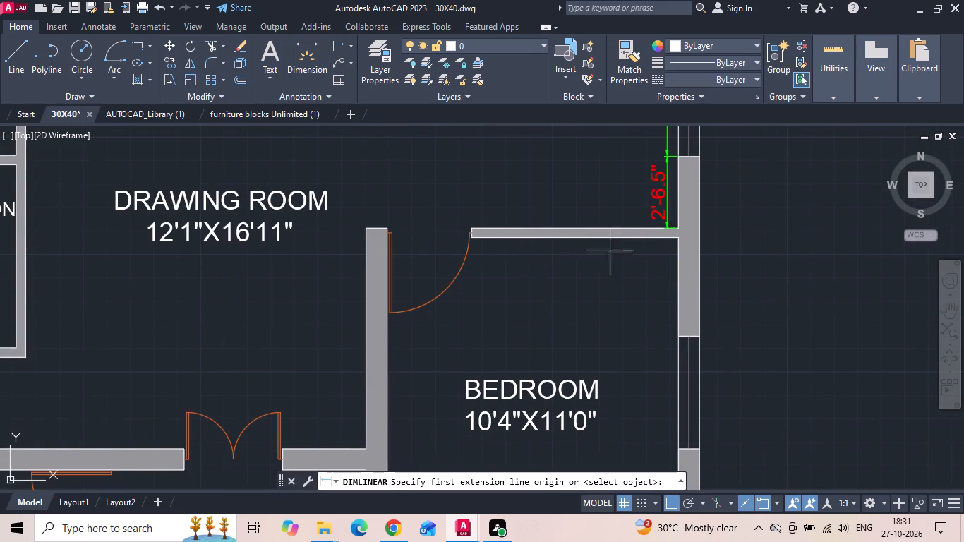
scroll(689, 267, up, 1)
drag(671, 215, 670, 229)
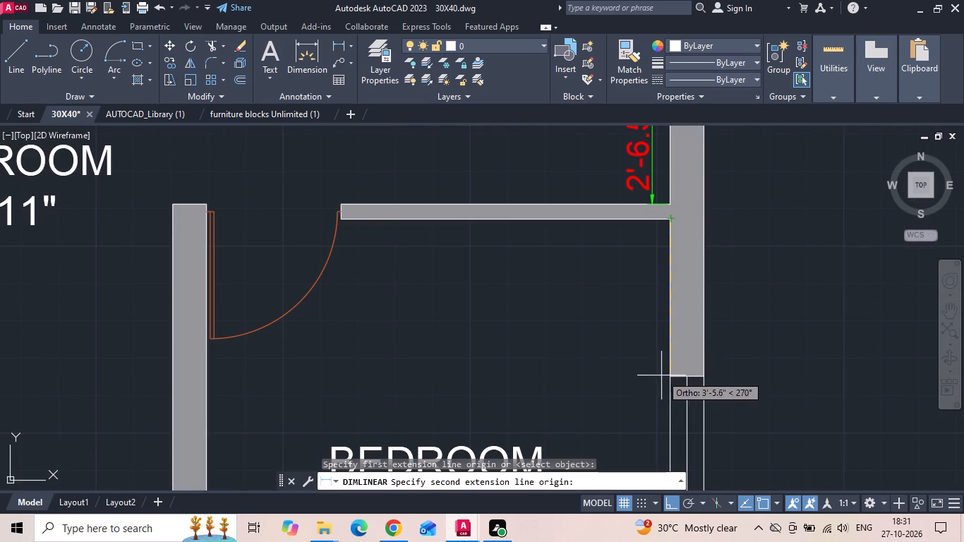
click(668, 375)
click(652, 351)
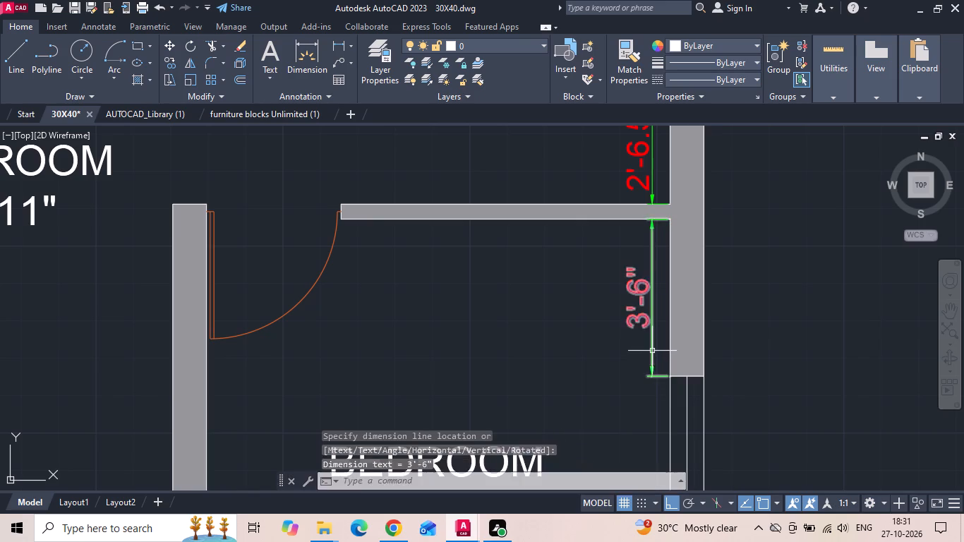
Continue that dimension down the bedroom's right wall, across the window and on to the lower-right inner corner.
middle_drag(651, 349, 546, 275)
key(d)
text(imcnt)
key(space)
scroll(535, 260, down, 2)
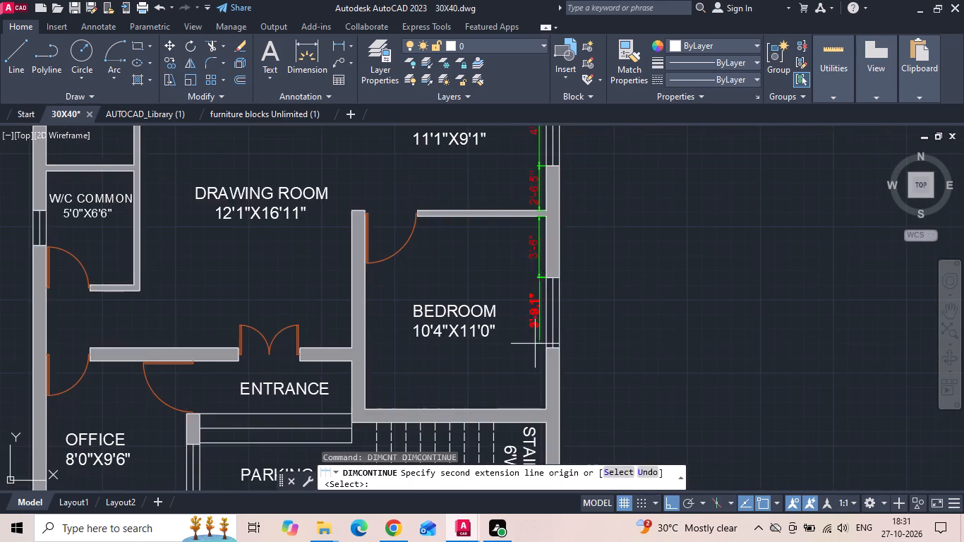
scroll(535, 363, up, 2)
click(562, 324)
scroll(549, 276, down, 2)
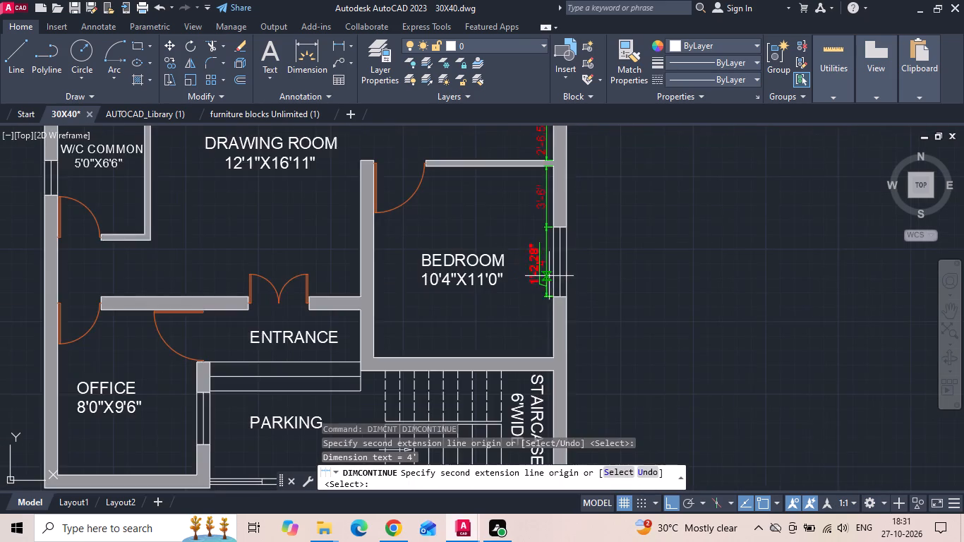
scroll(548, 349, up, 2)
click(558, 372)
key(Escape)
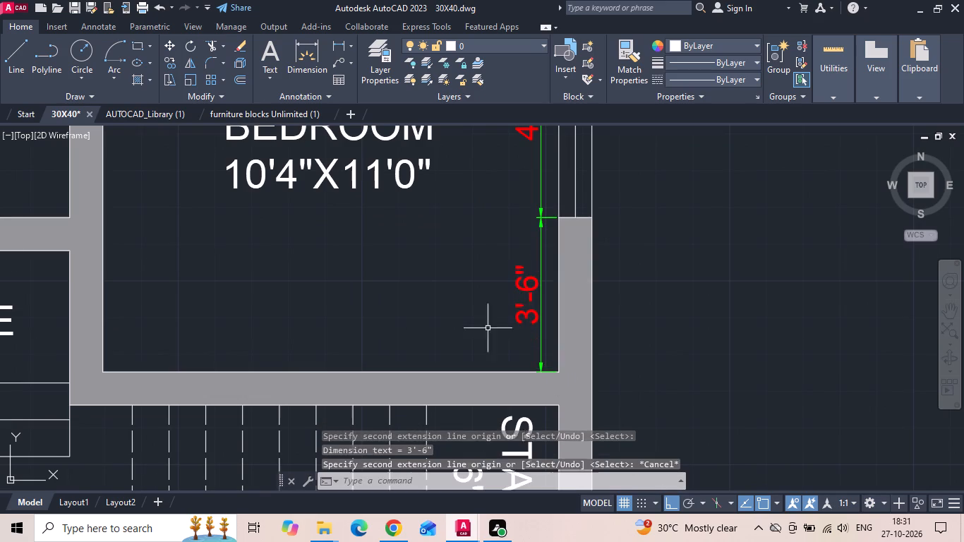
Add a horizontal linear dimension between the bedroom's two lower inner corners, placed just above the bottom wall.
scroll(449, 294, down, 2)
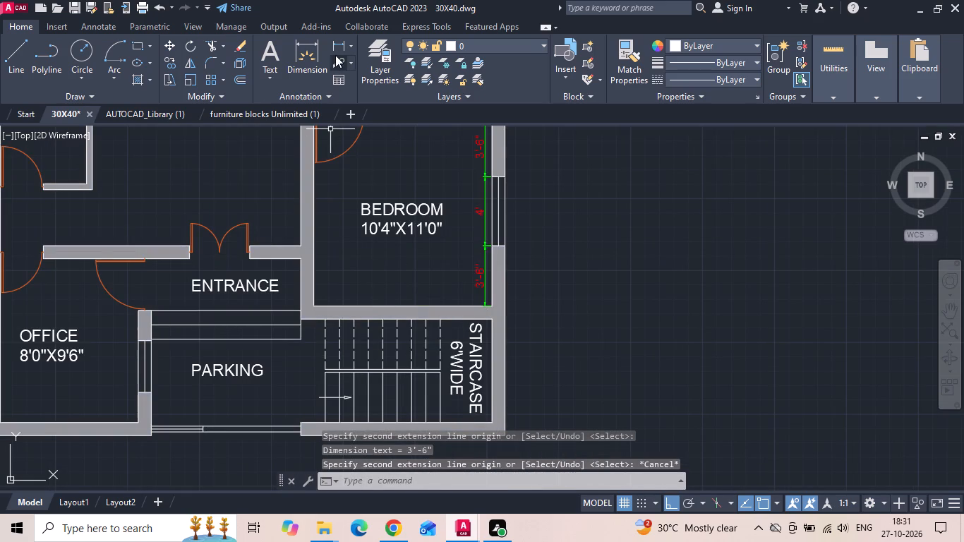
text(dli)
key(space)
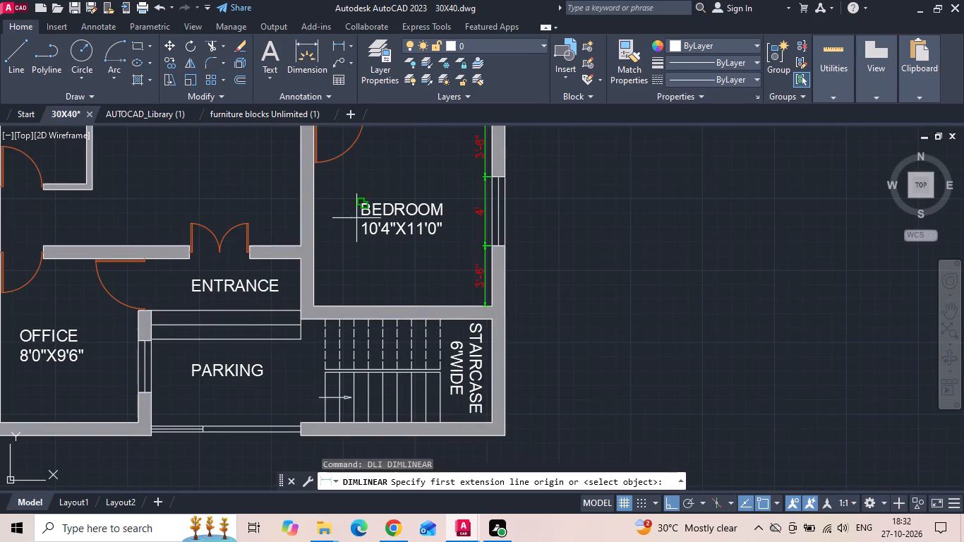
scroll(321, 271, up, 2)
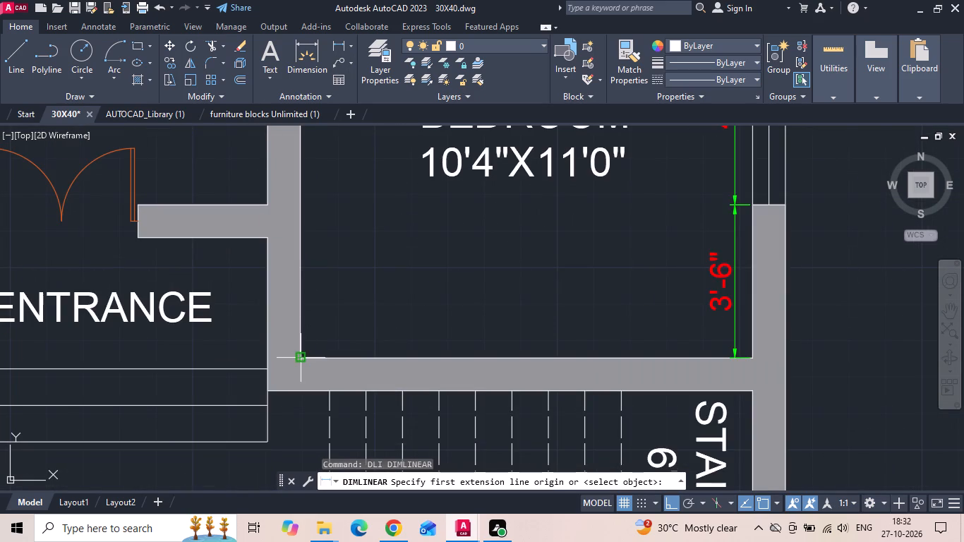
click(301, 354)
click(754, 354)
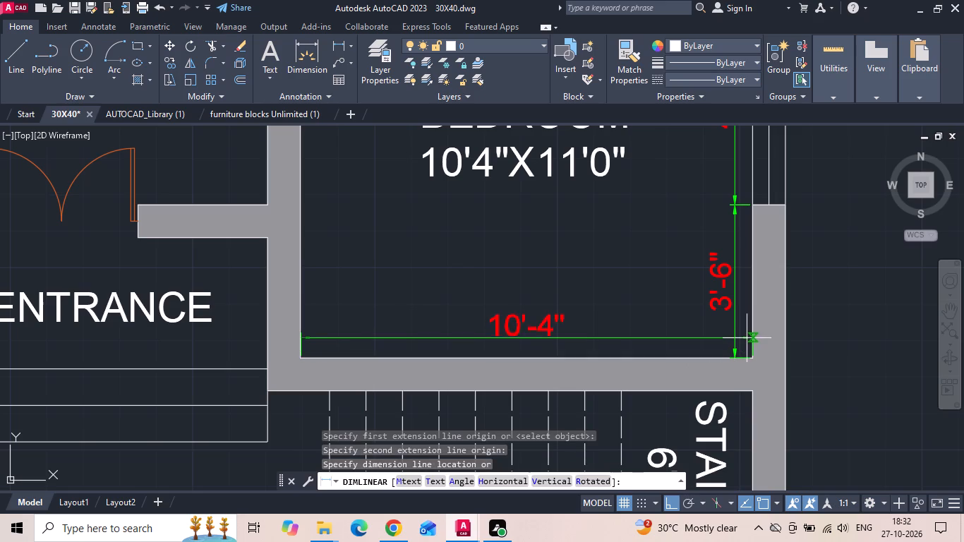
click(747, 338)
Add a vertical linear dimension from the bedroom's lower-left inner corner to the top end of the left wall, placed just inside it.
key(space)
click(301, 356)
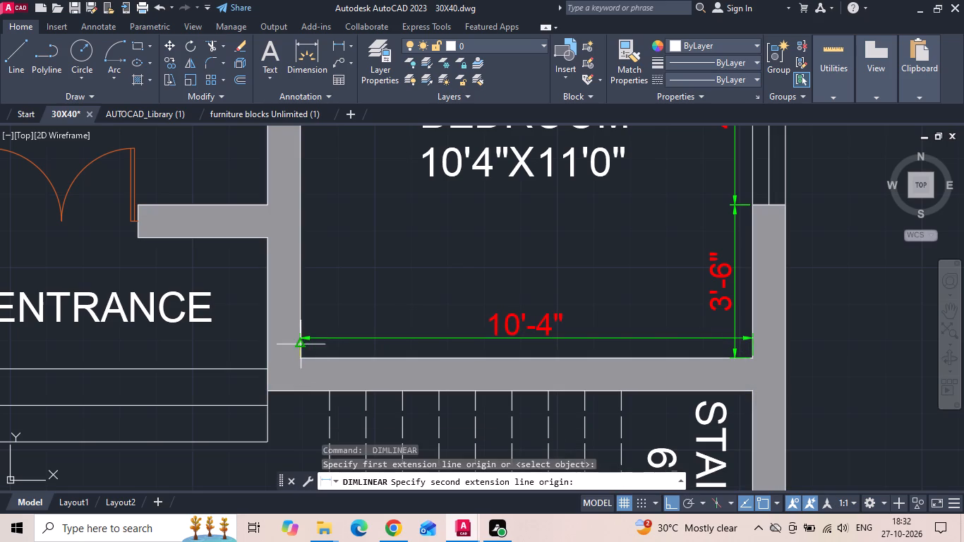
scroll(313, 358, down, 2)
scroll(315, 171, up, 4)
click(282, 194)
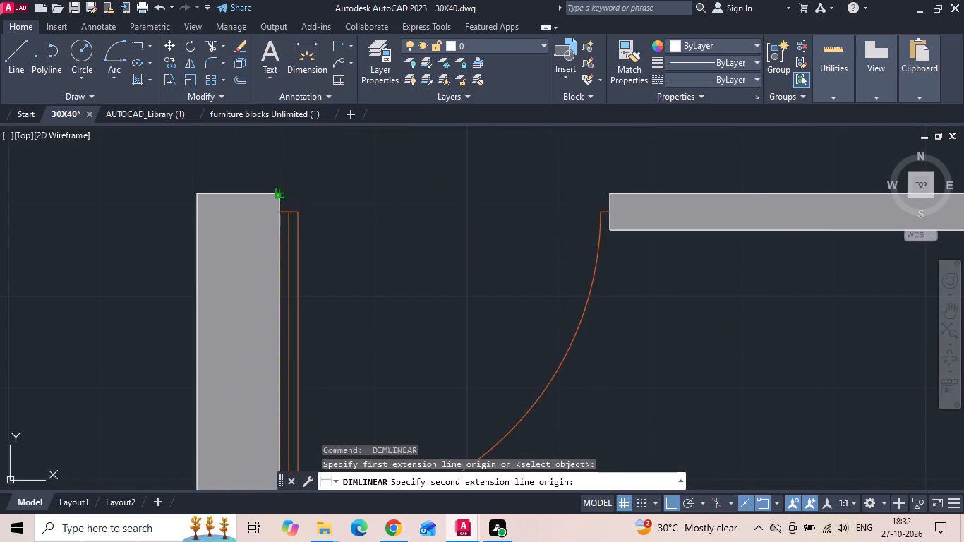
scroll(336, 188, down, 3)
click(342, 348)
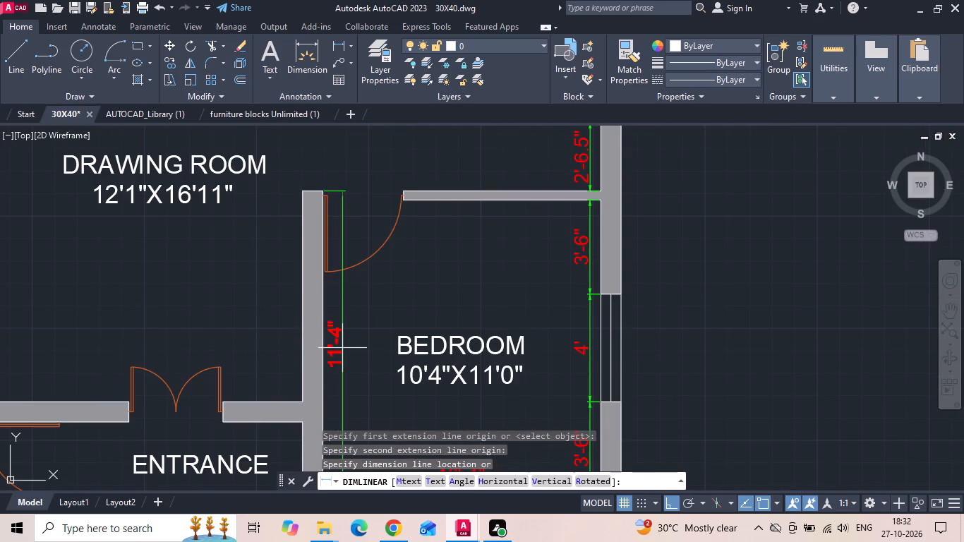
Add a horizontal linear dimension from the bedroom's upper-right inner corner to the door opening's right edge, placed below the top wall.
key(space)
scroll(609, 194, up, 2)
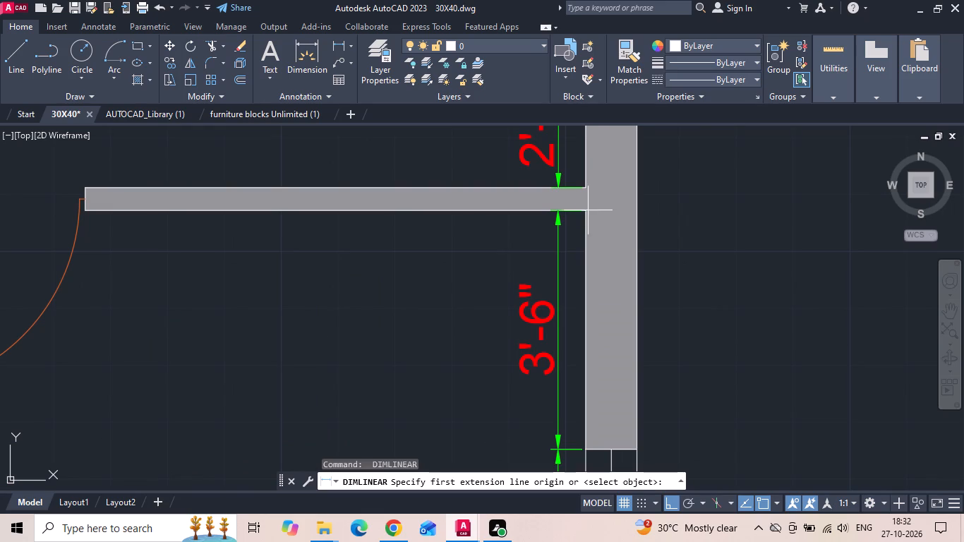
click(587, 212)
middle_drag(314, 227, 698, 267)
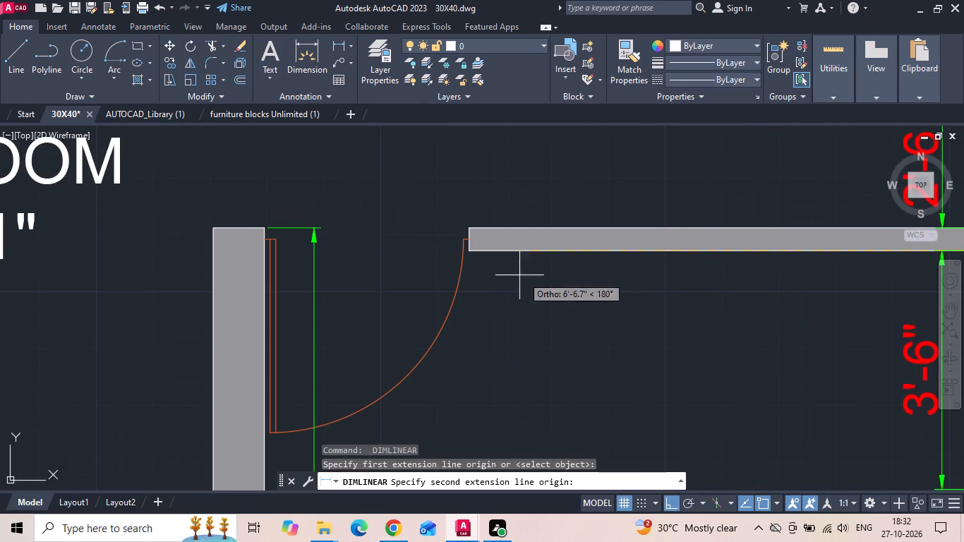
click(472, 253)
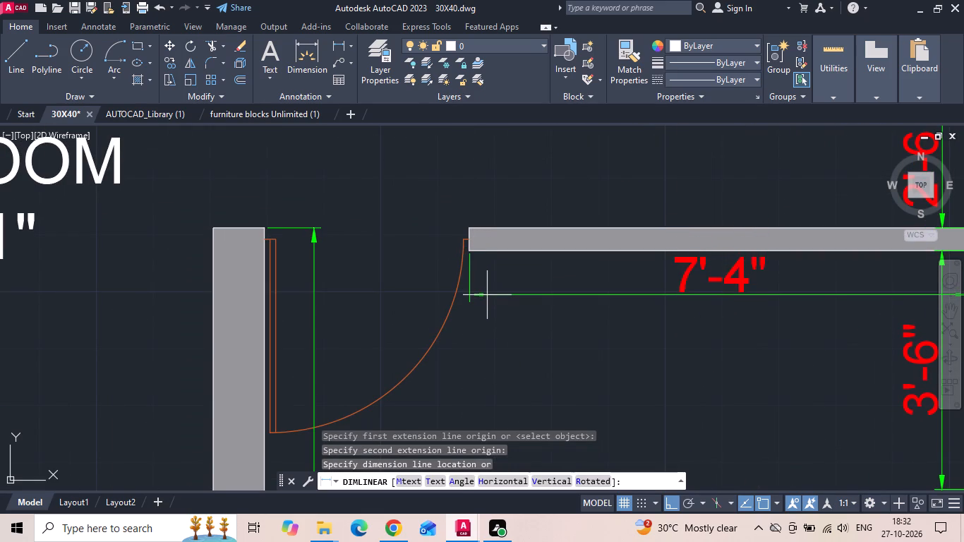
click(487, 295)
Continue that dimension across the bedroom's door opening to the inner face of the left wall.
text(dimcnt)
key(space)
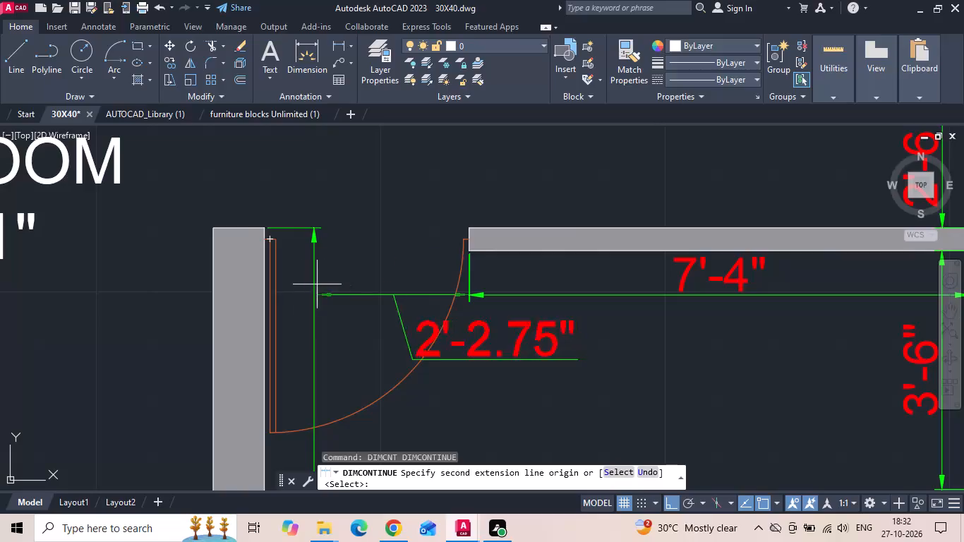
scroll(258, 285, up, 2)
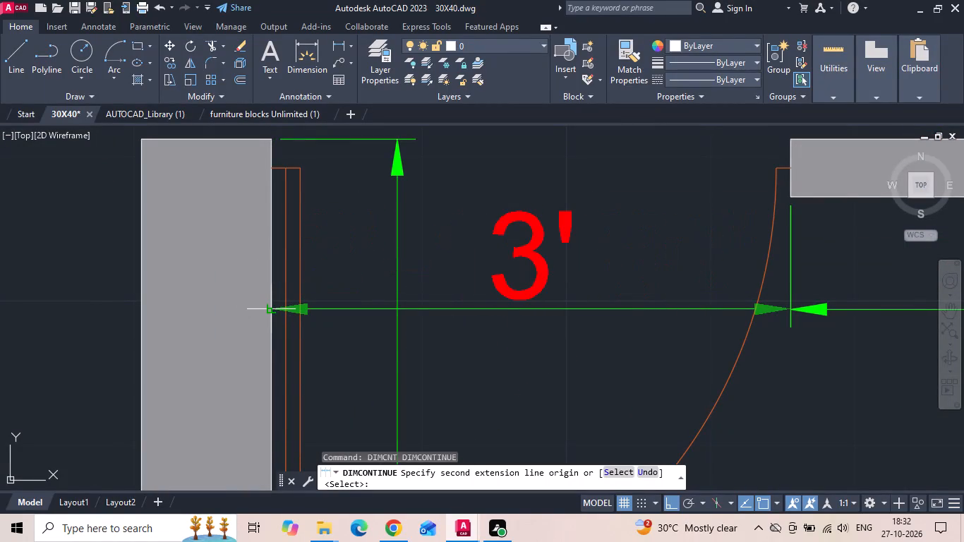
click(271, 306)
key(Escape)
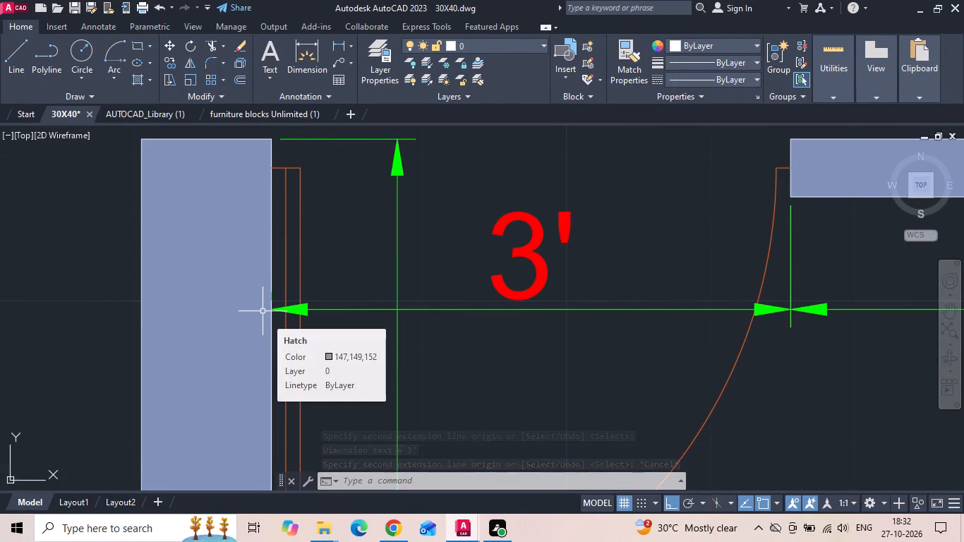
Save the drawing with the new dining and bedroom dimensions.
key(ctrl+s)
key(ctrl+s)
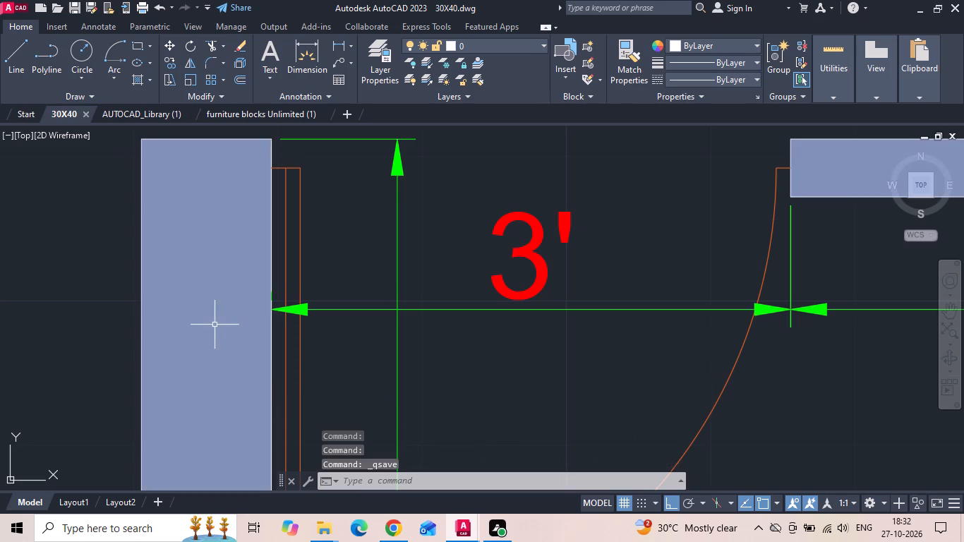
Add a horizontal linear dimension across the office interior between its lower inner corners, placed just above the bottom wall.
scroll(249, 270, down, 3)
scroll(381, 283, down, 2)
middle_drag(403, 253, 483, 235)
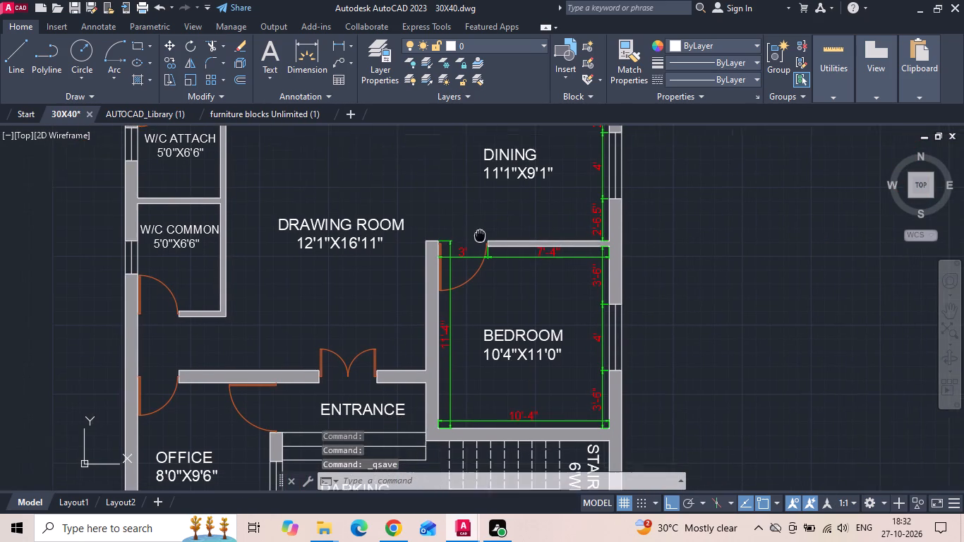
middle_drag(483, 235, 487, 233)
scroll(567, 272, up, 2)
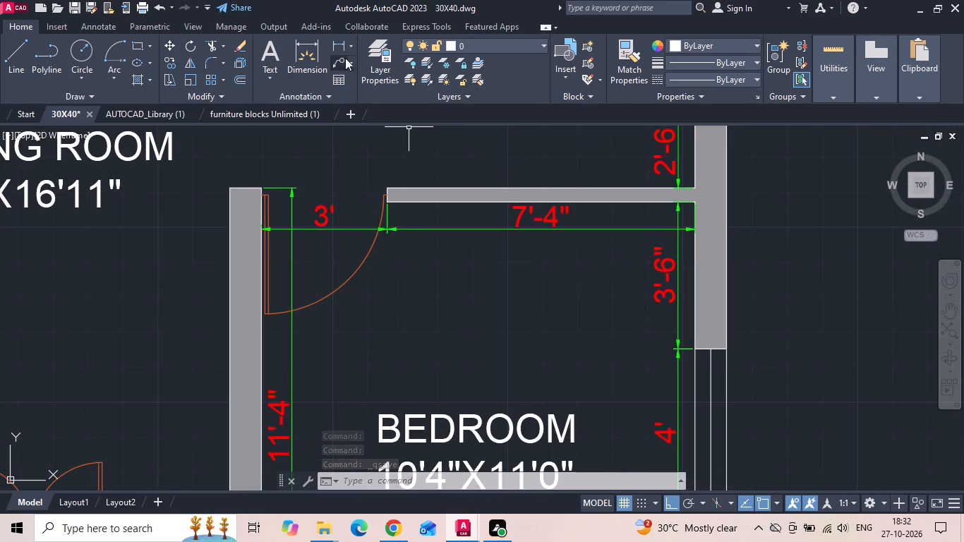
click(336, 46)
scroll(531, 301, down, 3)
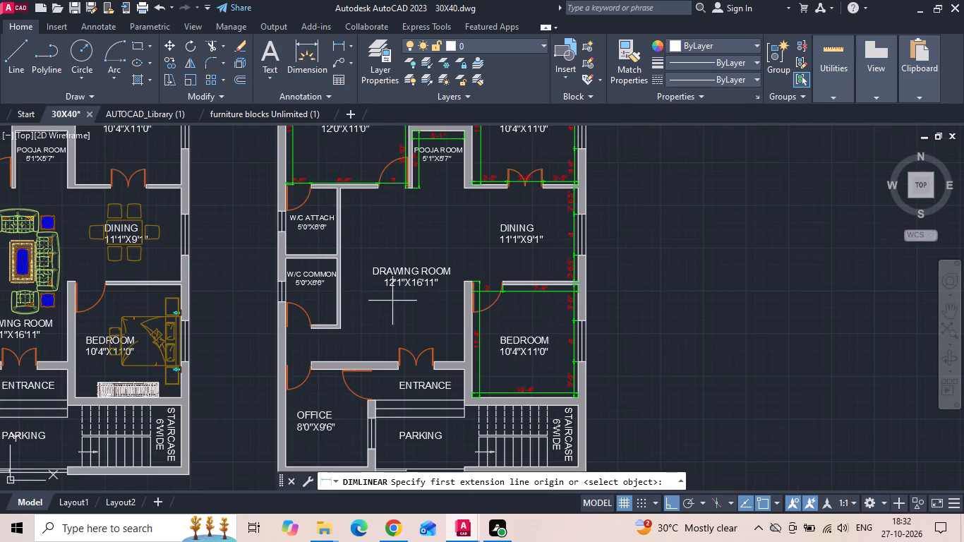
scroll(391, 299, up, 1)
middle_drag(368, 303, 430, 143)
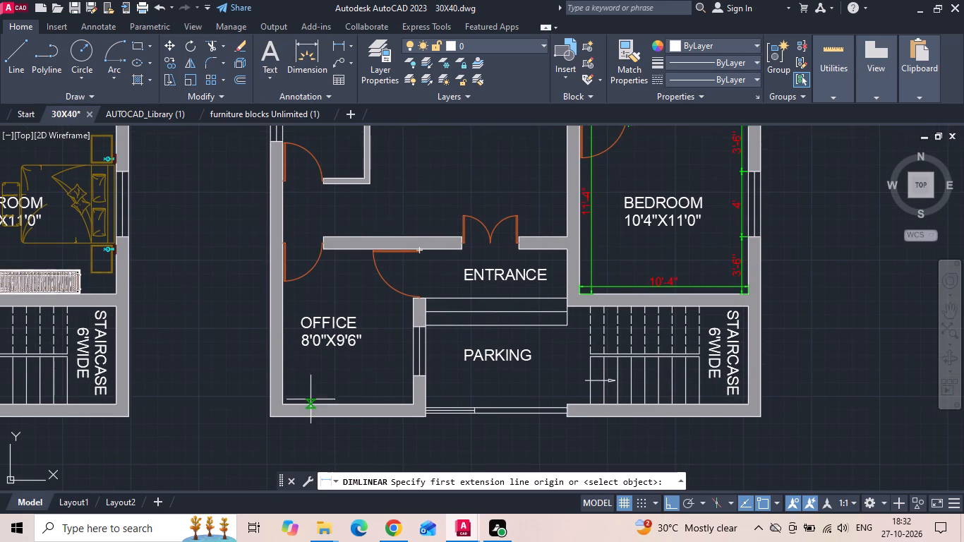
scroll(315, 401, up, 1)
scroll(448, 415, up, 1)
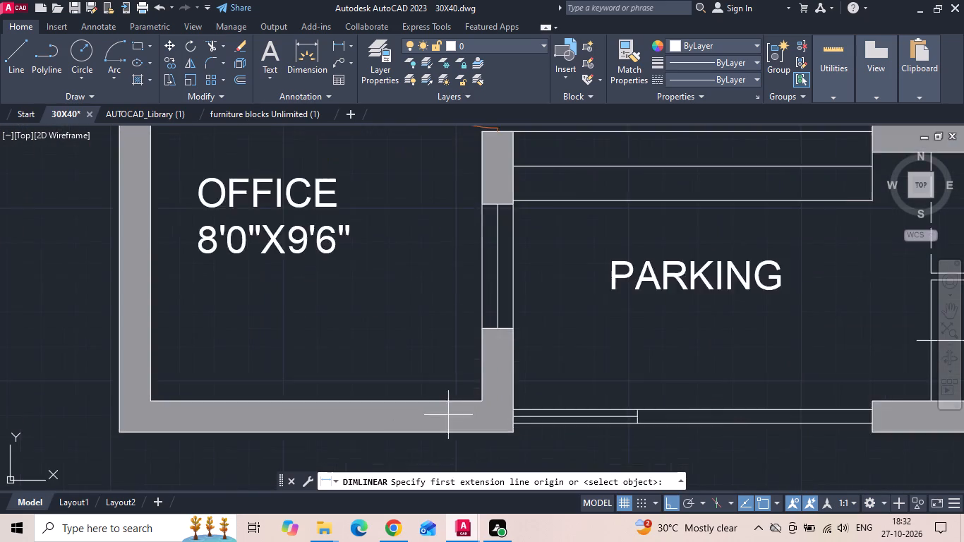
scroll(447, 415, up, 1)
scroll(442, 339, down, 1)
drag(146, 369, 167, 371)
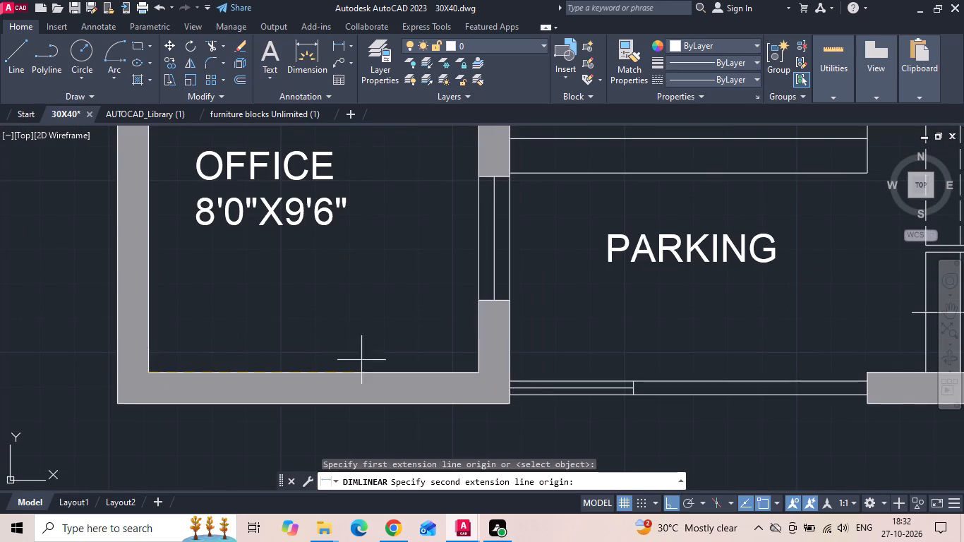
click(478, 370)
click(472, 356)
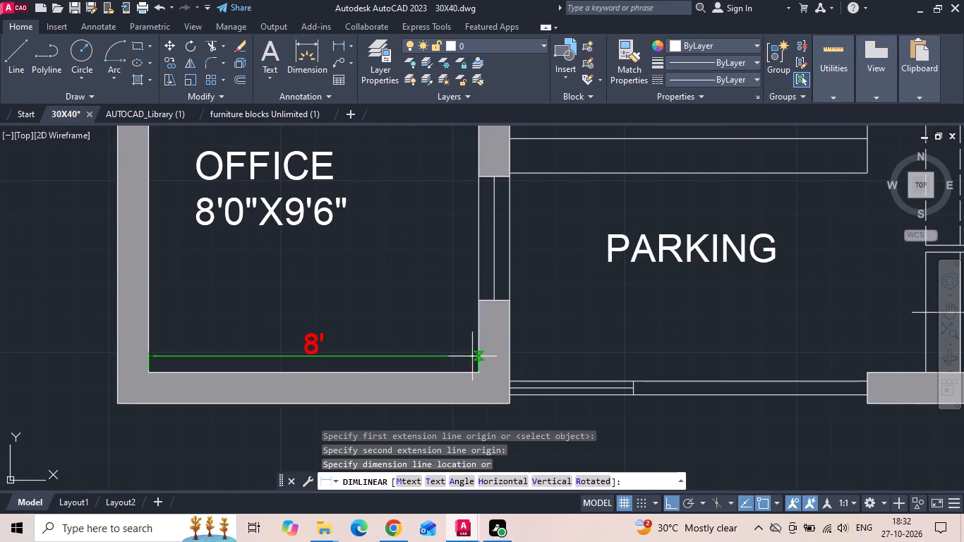
Add a vertical linear dimension from the office's lower-right inner corner to the window's lower edge, placed just inside the right wall.
key(space)
click(476, 371)
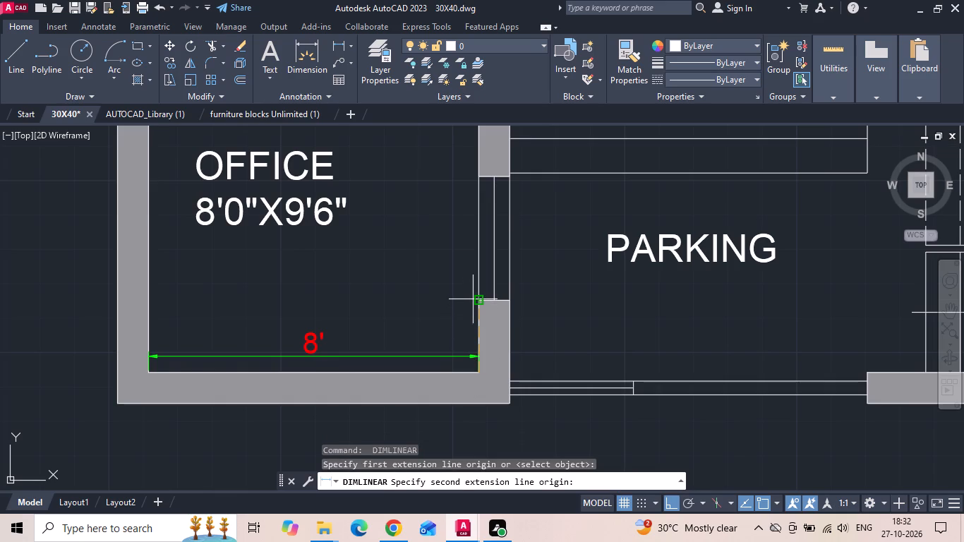
click(474, 299)
scroll(456, 308, up, 1)
click(458, 311)
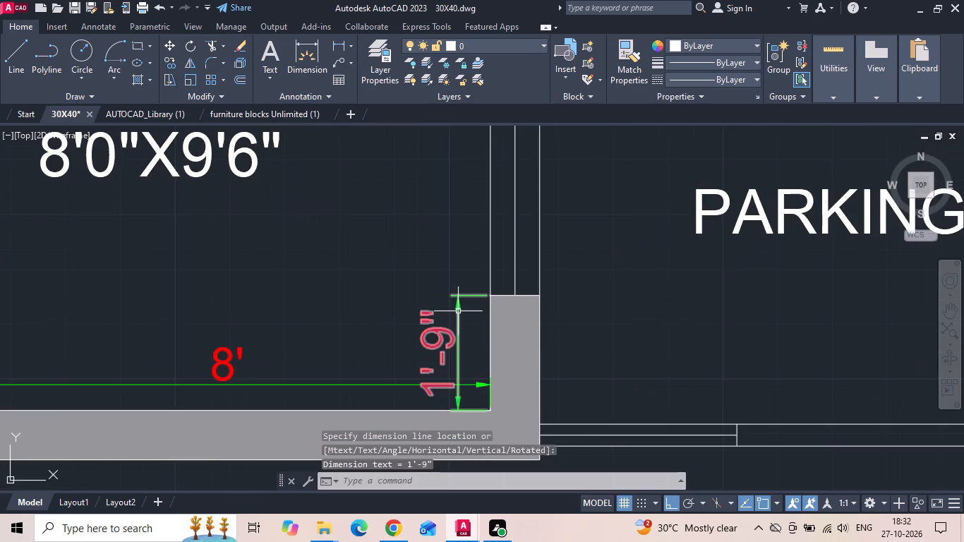
Continue that dimension upward across the office window, the wall piece above it and the entrance-side door opening to the top wall.
key(d)
key(i)
key(m)
text(cnt)
key(space)
middle_drag(459, 217, 470, 354)
scroll(470, 369, down, 1)
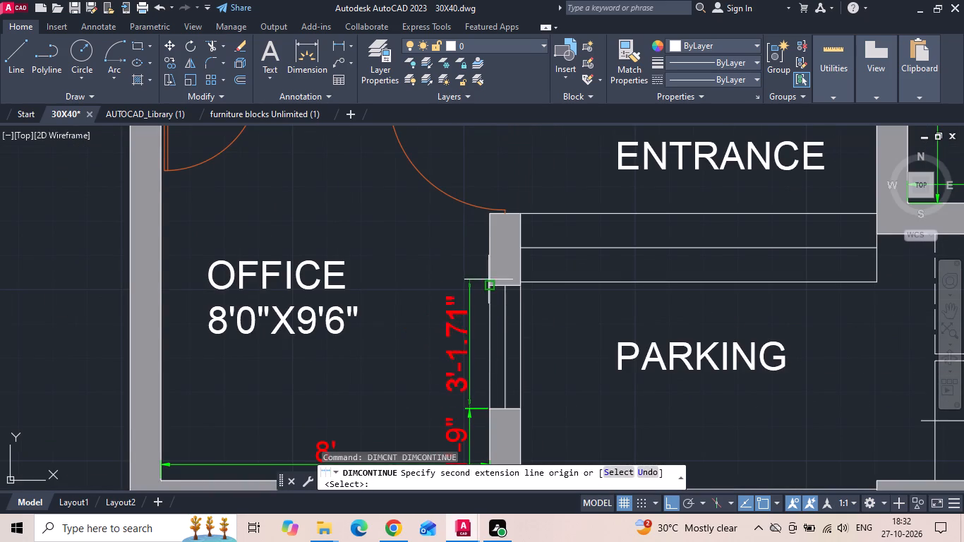
click(490, 285)
scroll(481, 235, up, 2)
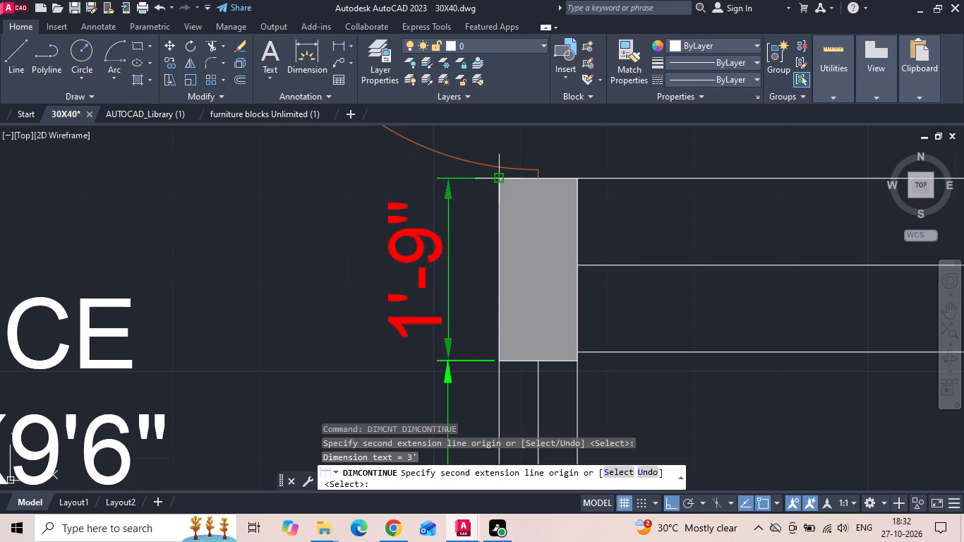
click(501, 180)
scroll(479, 353, down, 3)
scroll(481, 258, up, 3)
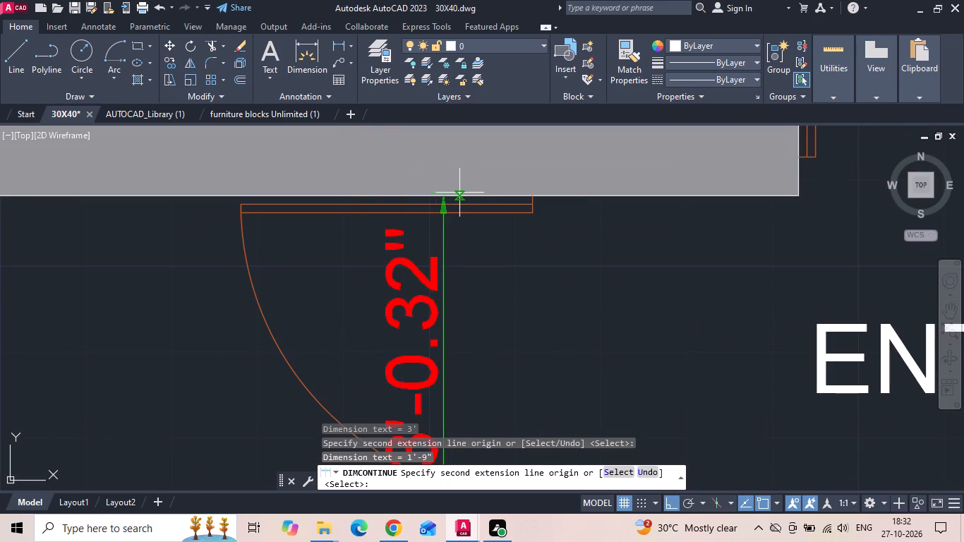
scroll(457, 193, up, 3)
click(392, 204)
scroll(498, 193, down, 4)
key(Escape)
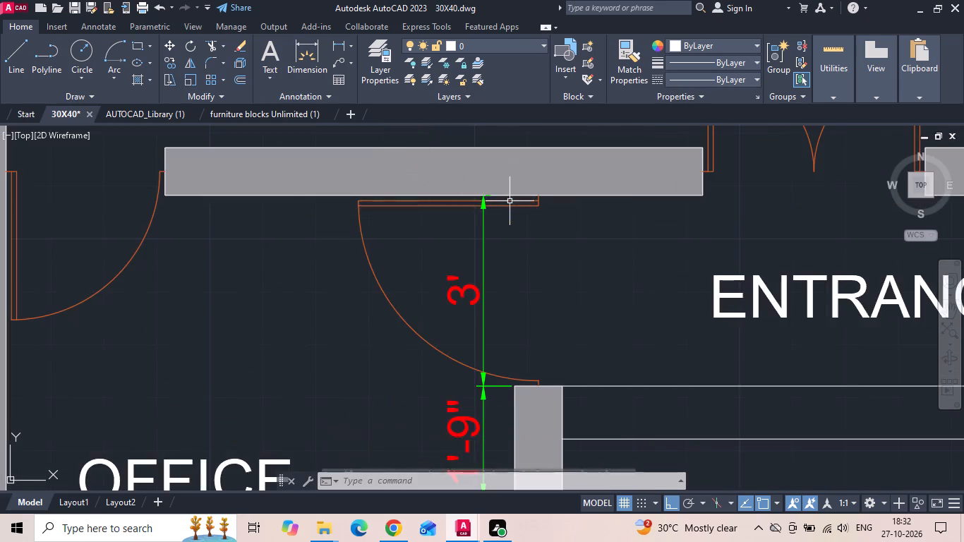
Add a horizontal linear dimension across the office's upper-left door opening, from the left wall's inner face to the top wall's end.
scroll(515, 228, down, 1)
click(337, 43)
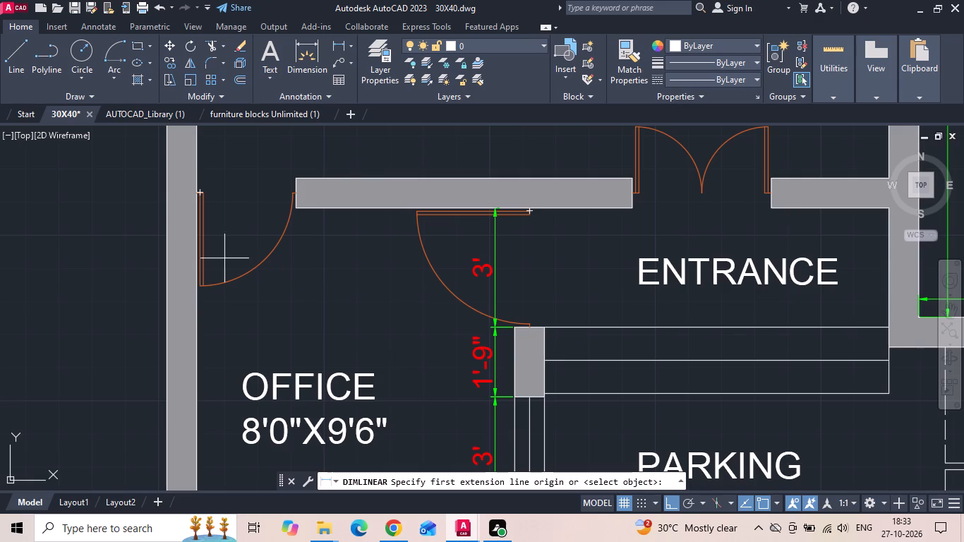
scroll(202, 207, up, 1)
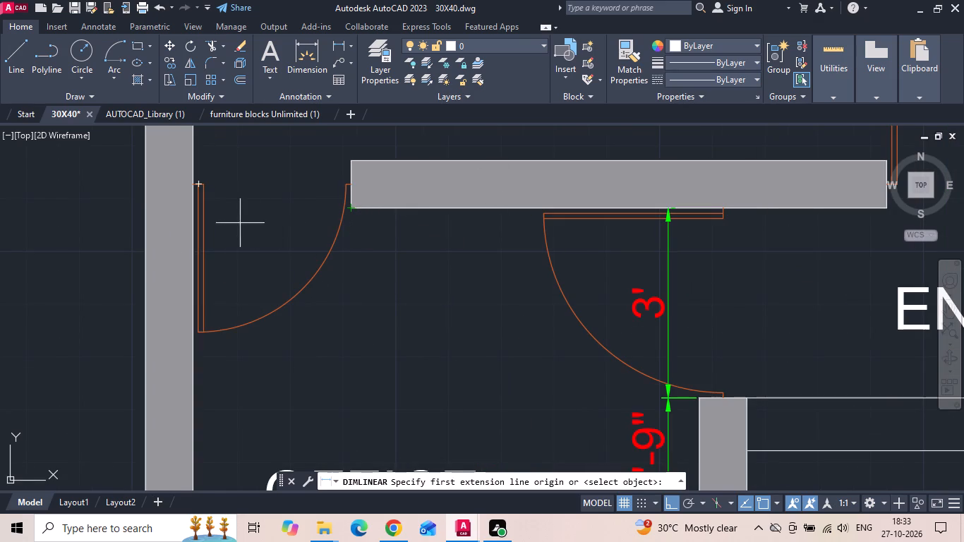
click(191, 210)
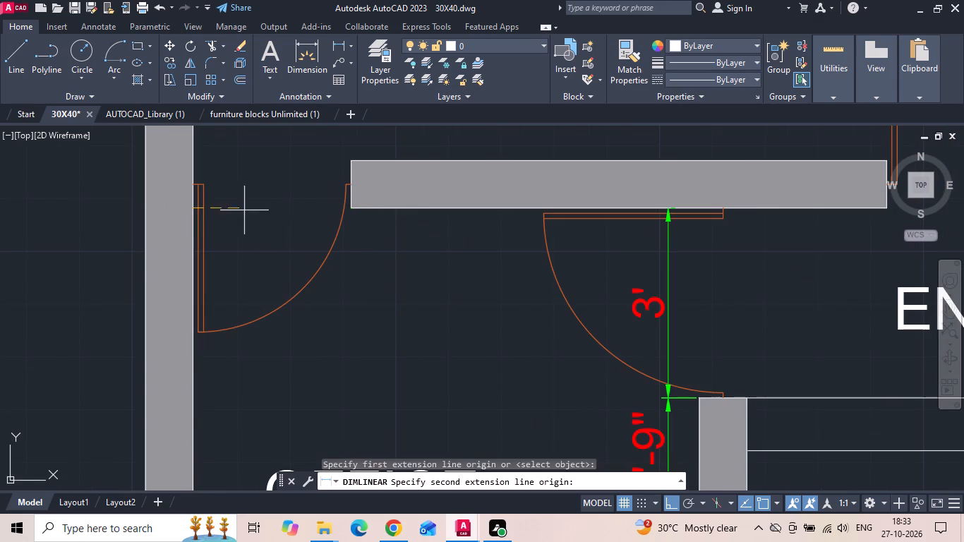
click(354, 209)
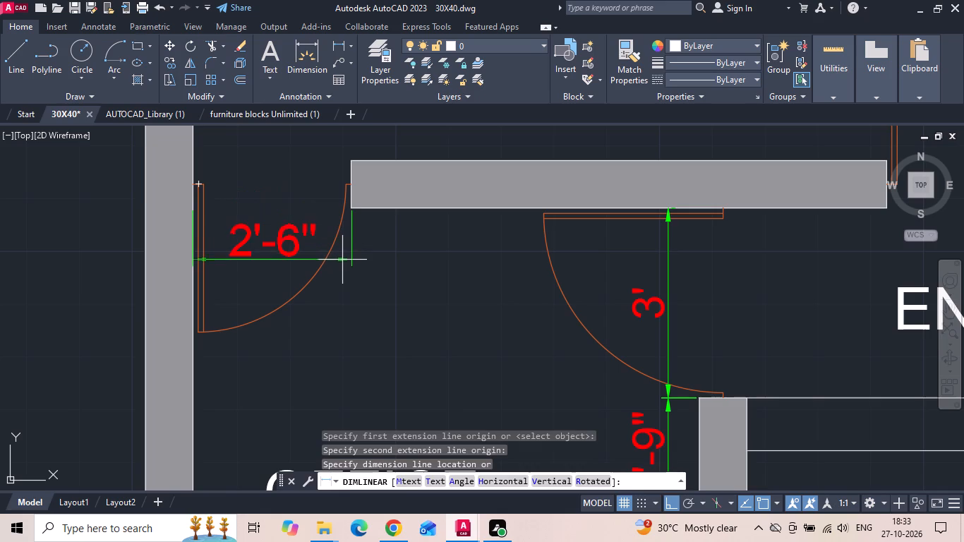
click(342, 260)
Continue that dimension along the office's top wall to the point aligned with the right wall's outer face.
text(dim)
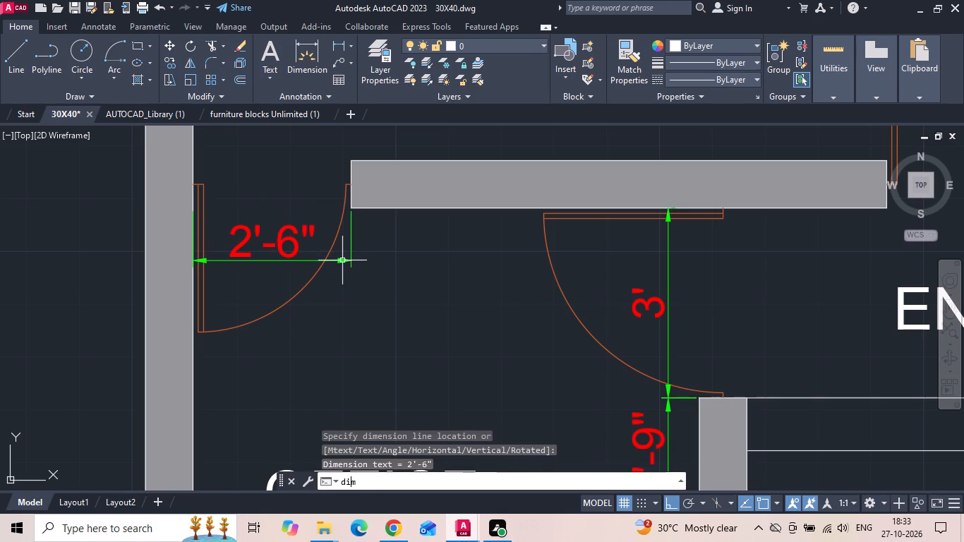
text(cnt)
key(space)
middle_drag(649, 226, 582, 219)
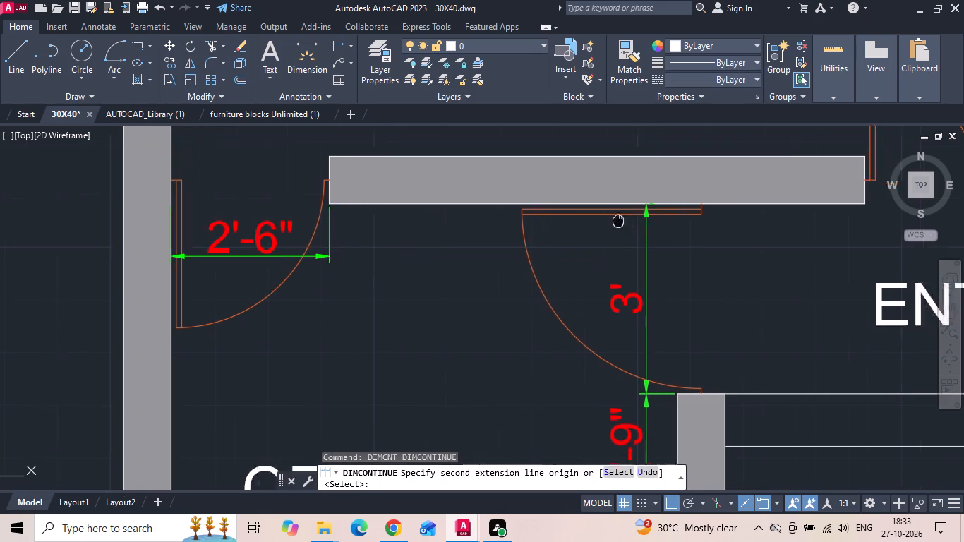
middle_drag(582, 219, 338, 219)
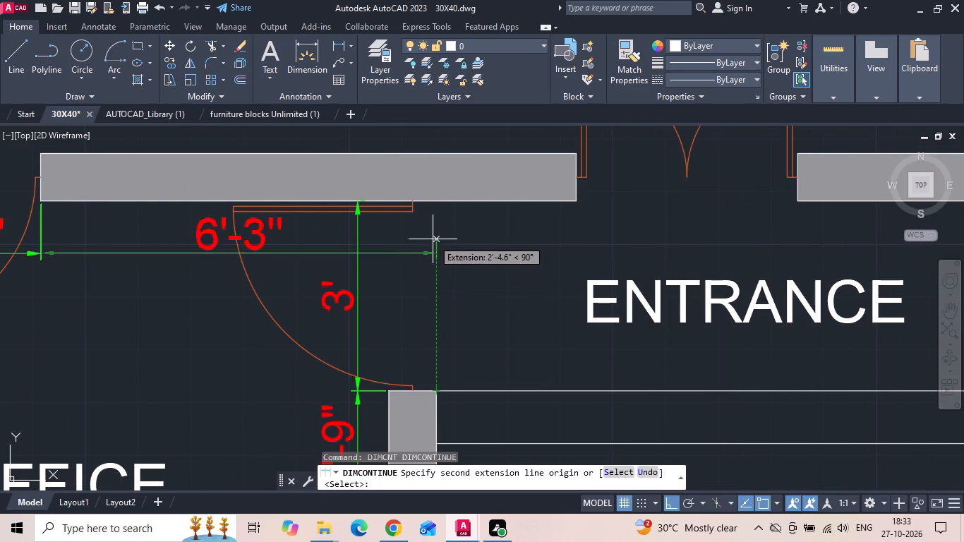
click(433, 205)
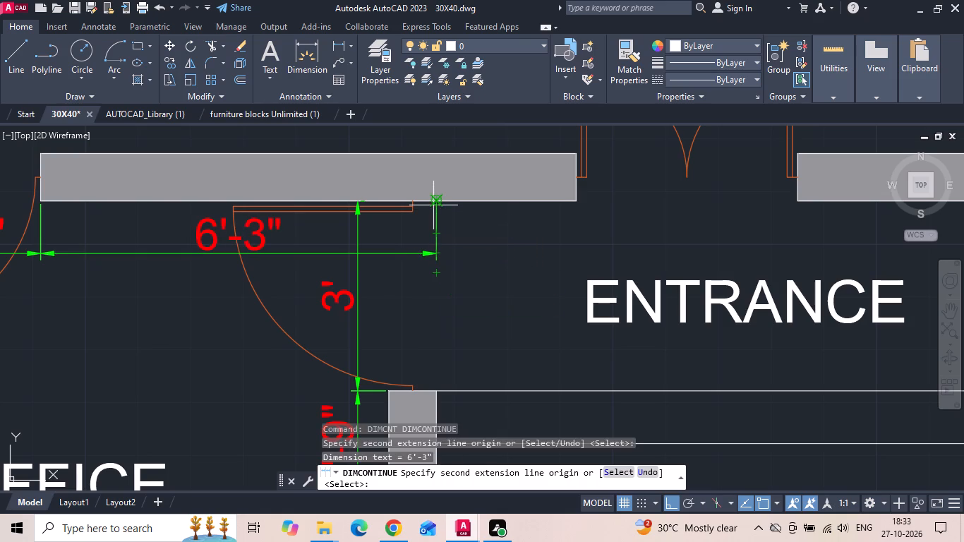
key(Escape)
Add a vertical linear dimension of 9'6" upward from the office's lower-left inner corner, placed just inside the left wall.
scroll(478, 183, down, 2)
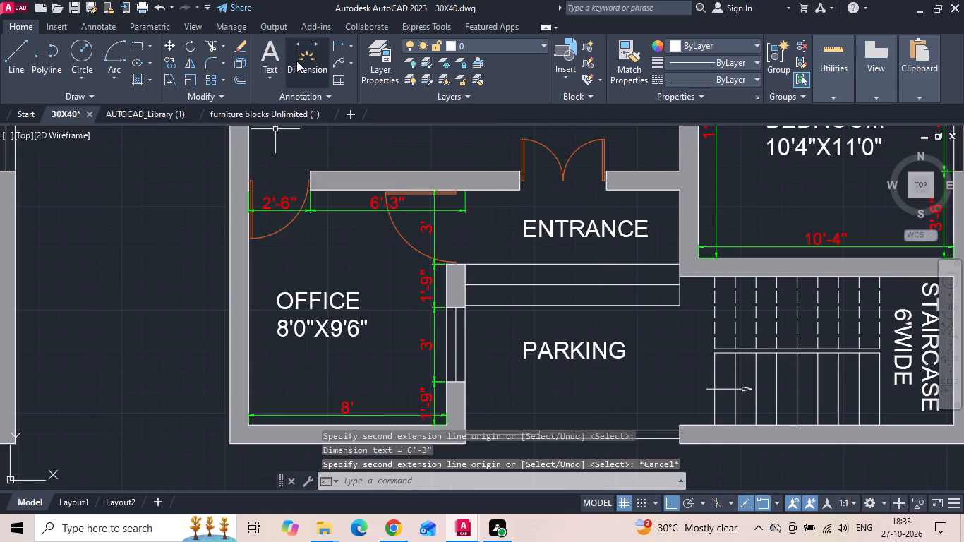
click(332, 47)
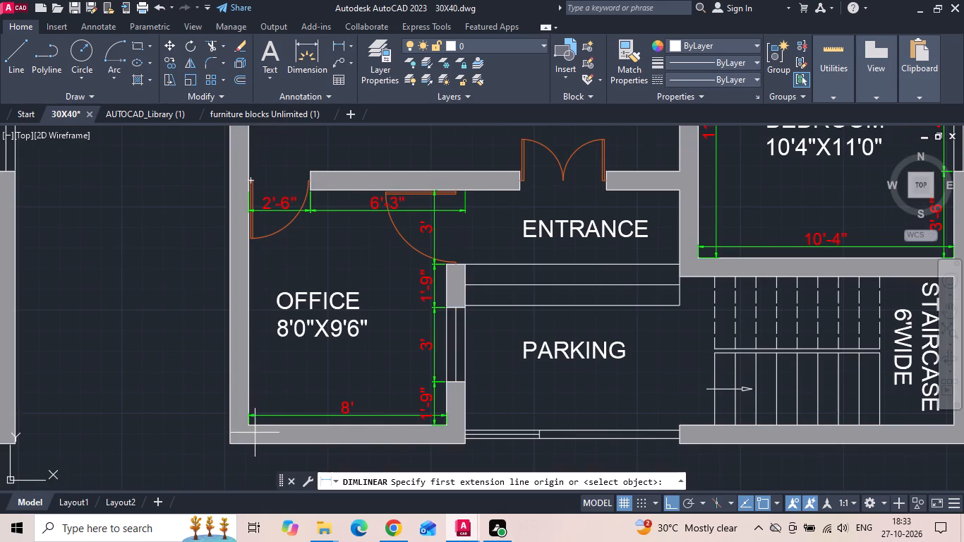
click(247, 426)
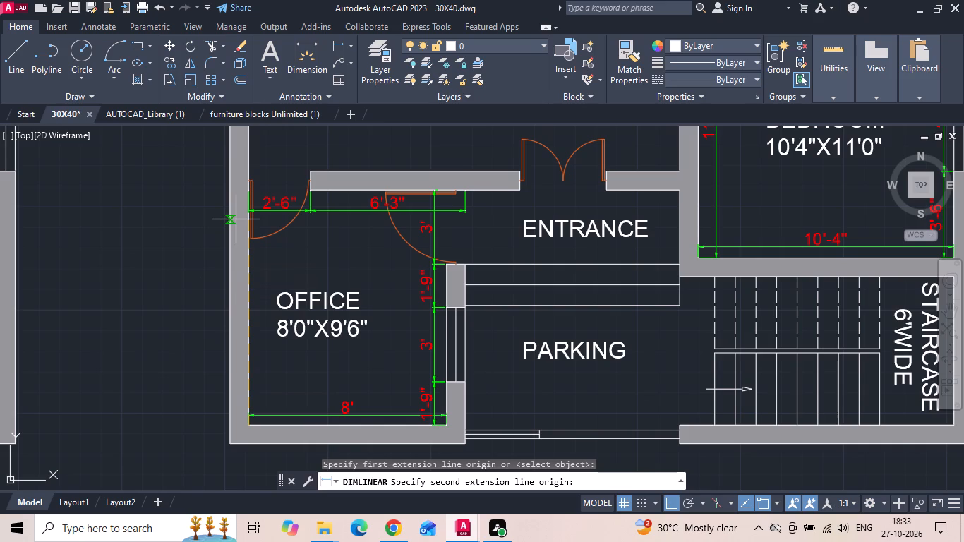
text(9'6)
key(Return)
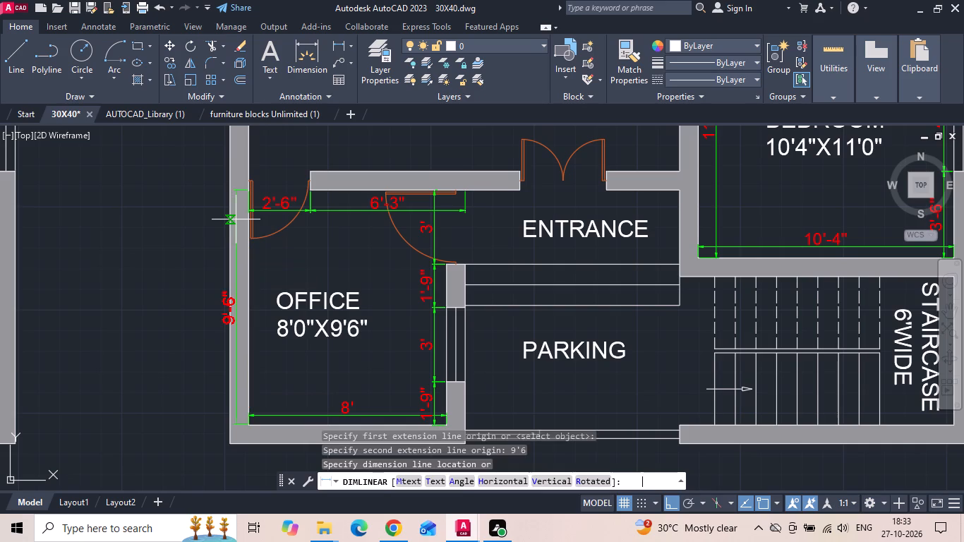
click(269, 248)
Add a vertical linear dimension across the passage between the office's top wall end and the W/C Common's bottom wall end.
scroll(276, 290, down, 2)
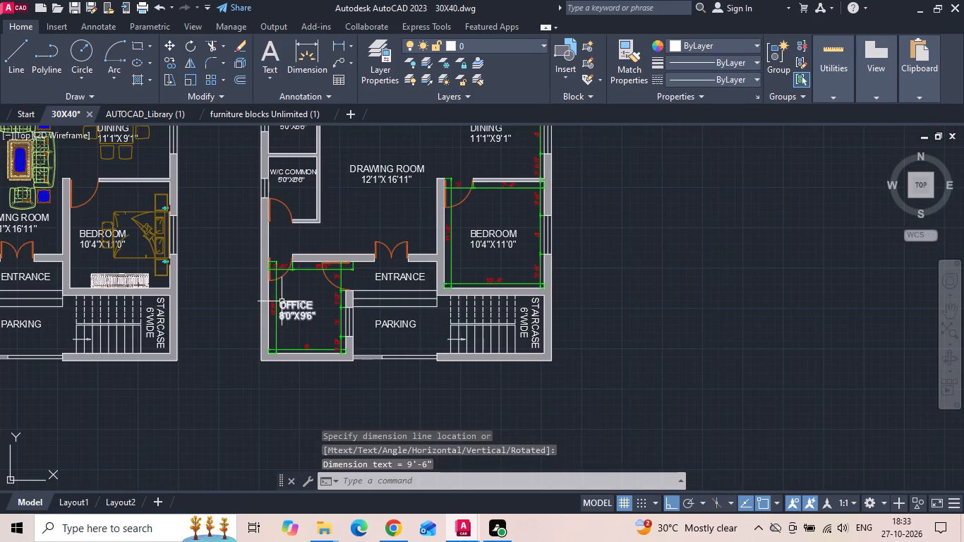
click(335, 42)
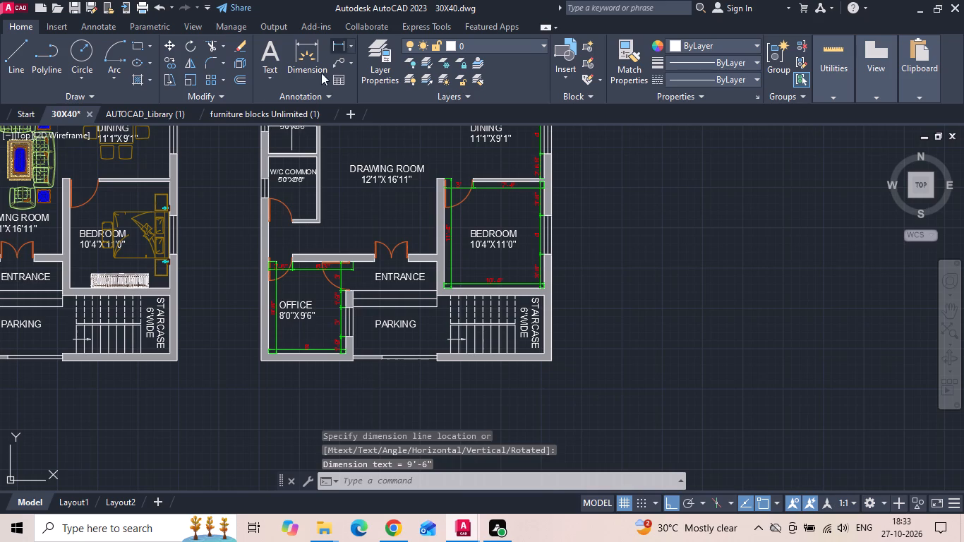
scroll(272, 183, up, 2)
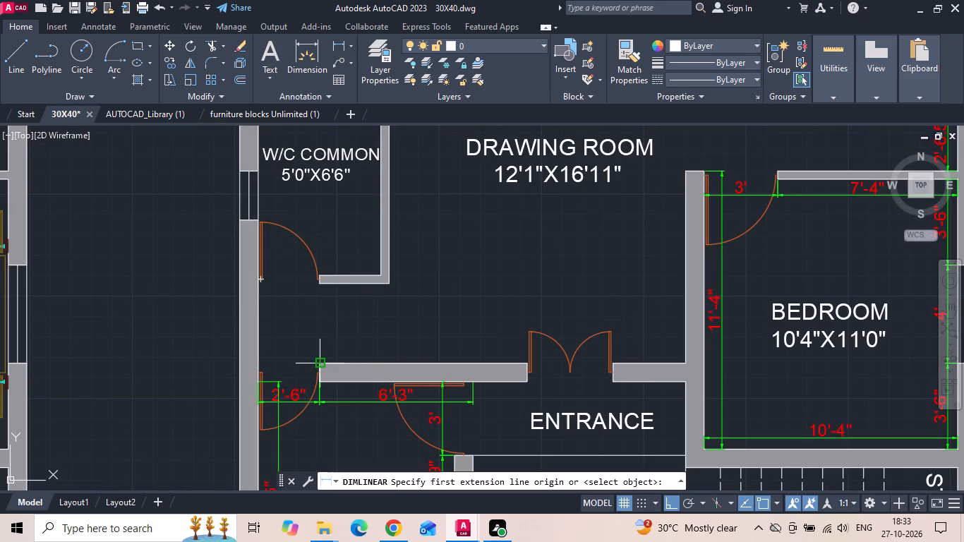
click(323, 360)
click(320, 285)
scroll(325, 315, up, 1)
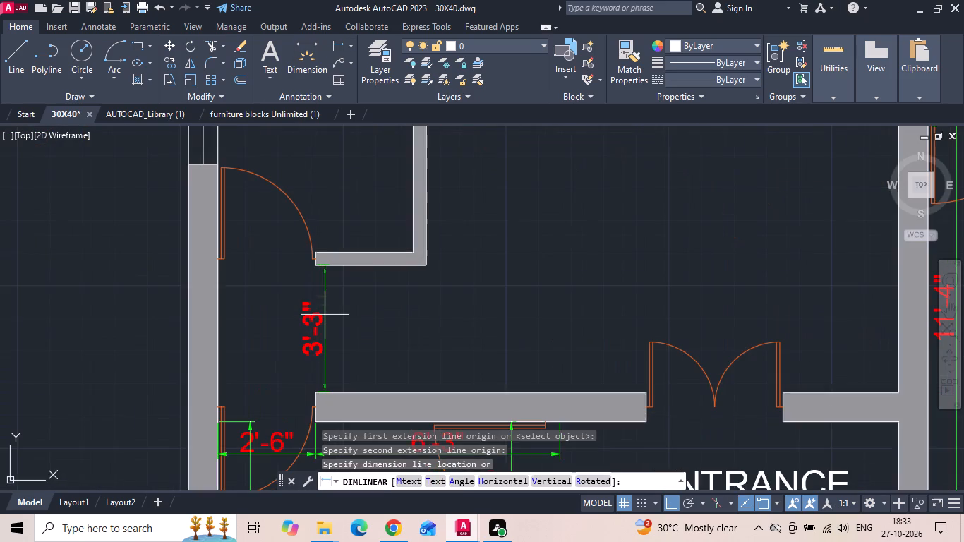
click(325, 315)
Add a vertical linear dimension between the W/C Common's lower-right and upper-right inner corners, placed just inside the right wall.
middle_drag(324, 321, 320, 349)
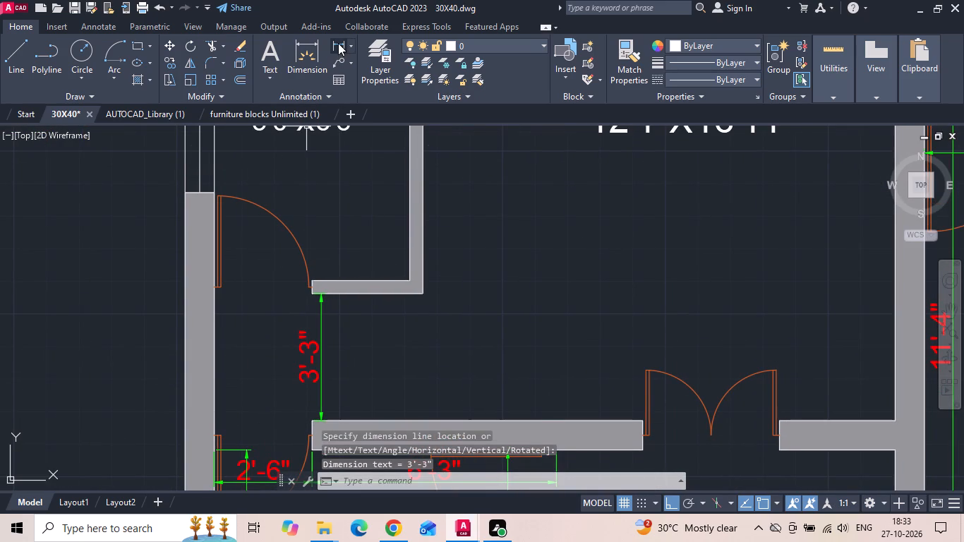
click(338, 43)
click(409, 281)
middle_drag(409, 214, 406, 342)
click(407, 156)
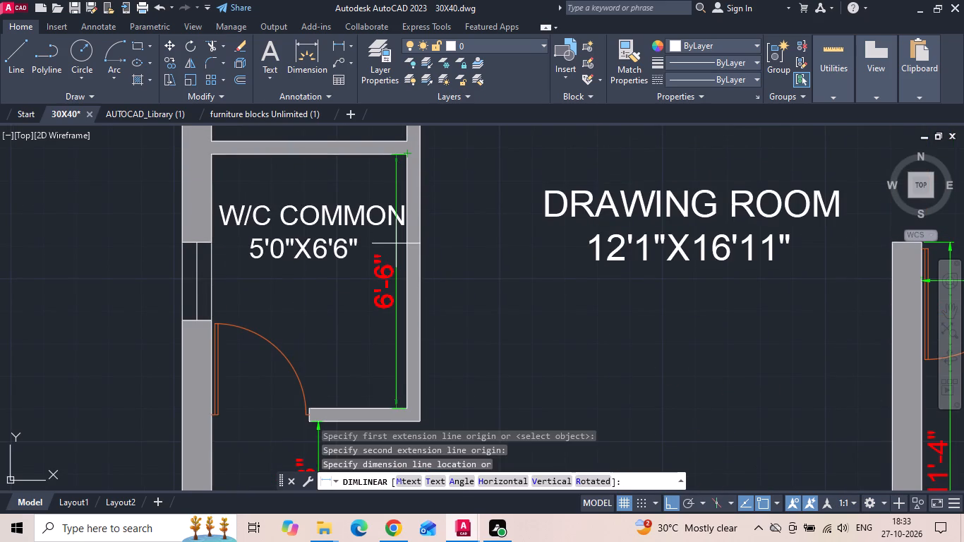
scroll(396, 244, up, 1)
click(396, 244)
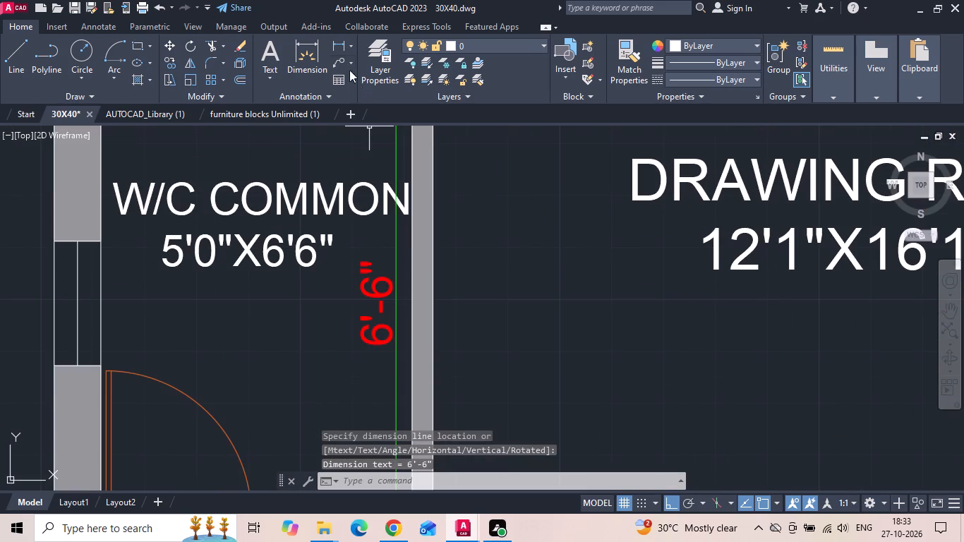
Add a horizontal linear dimension between the W/C Common's upper-left and upper-right inner corners, placed just below its top wall.
click(335, 49)
middle_drag(291, 315, 308, 323)
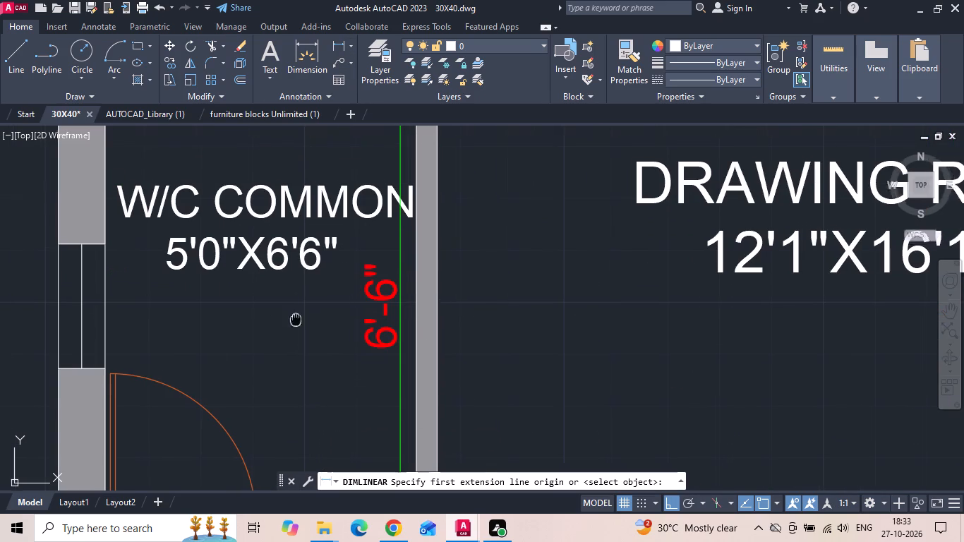
middle_drag(308, 323, 414, 341)
scroll(414, 342, down, 1)
click(293, 206)
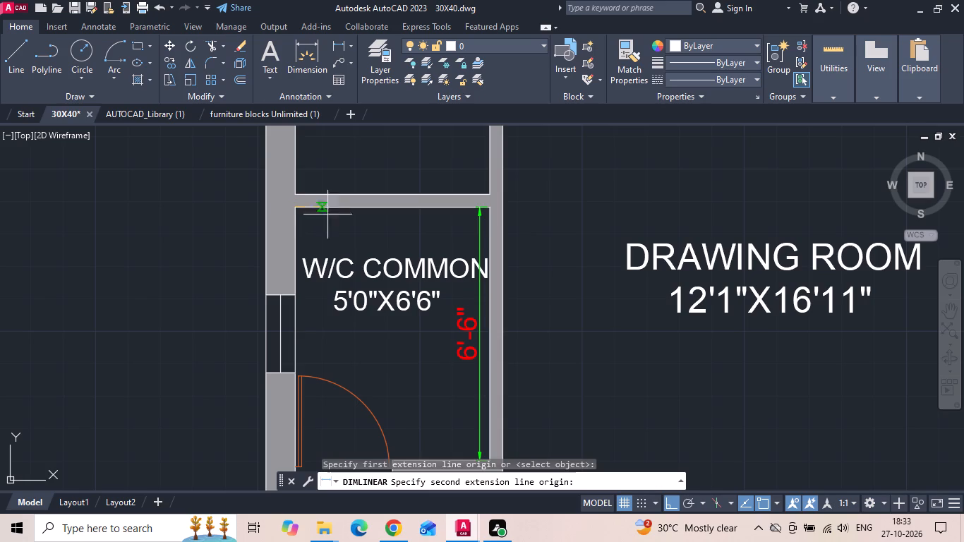
click(490, 210)
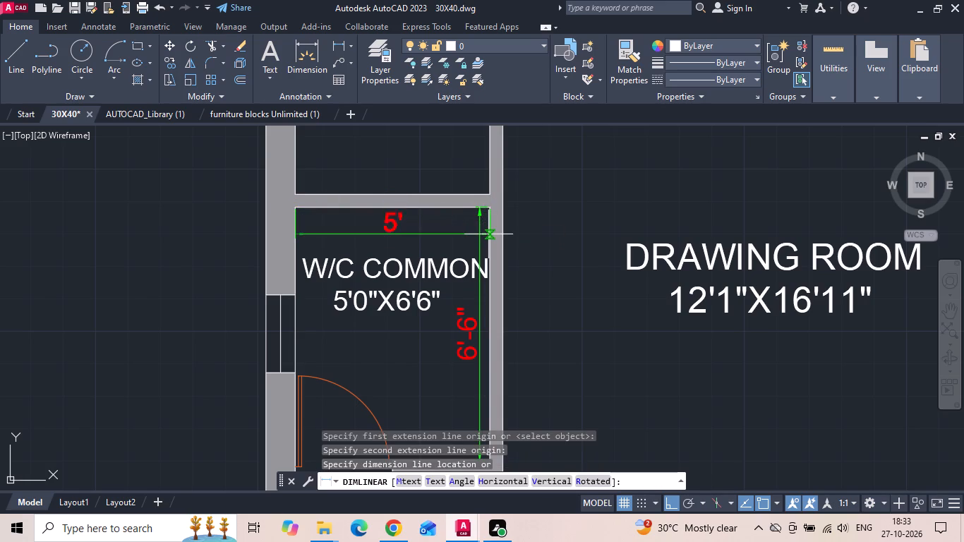
click(488, 234)
Add a horizontal linear dimension from the W/C Common's lower-right inner corner to its bottom wall's end at the door, placed just above that wall.
scroll(339, 231, down, 2)
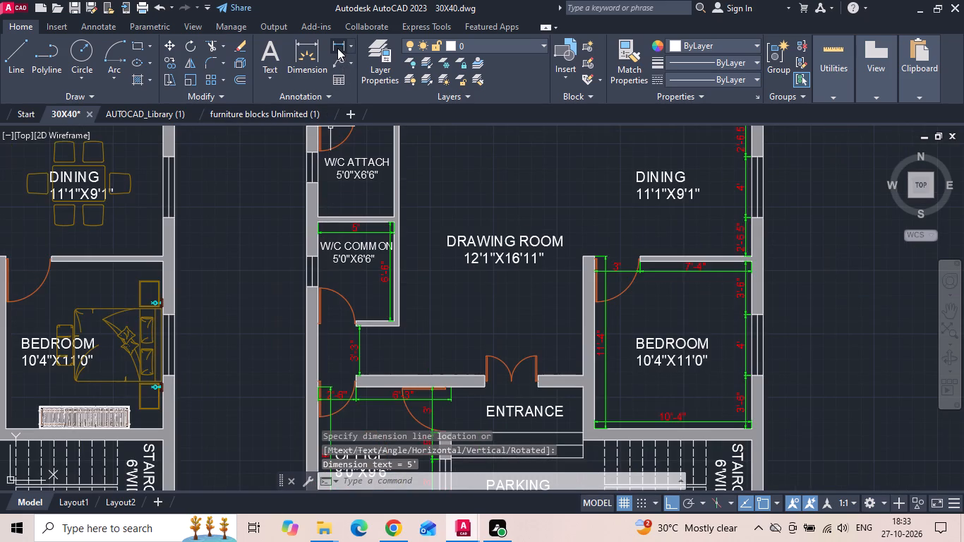
click(337, 48)
scroll(368, 311, up, 2)
scroll(421, 342, up, 2)
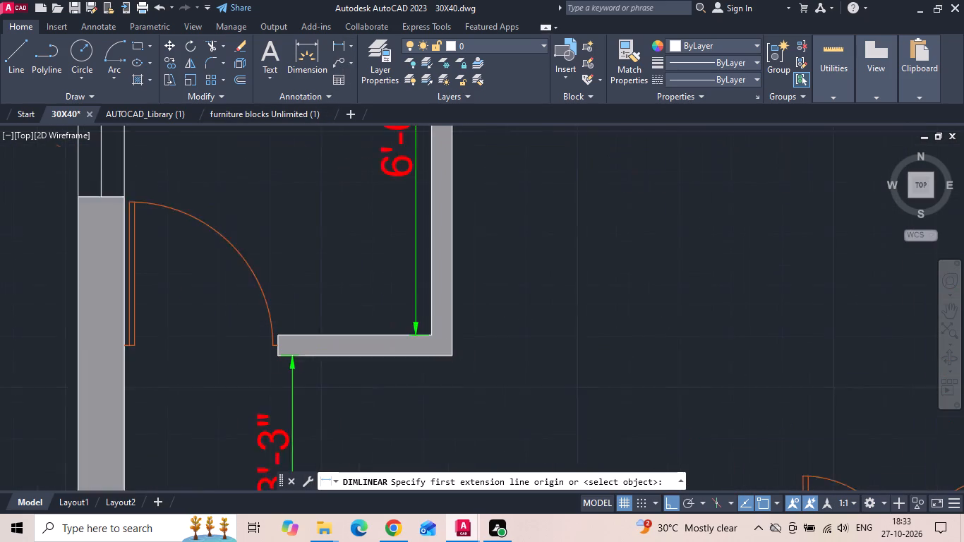
drag(433, 330, 426, 331)
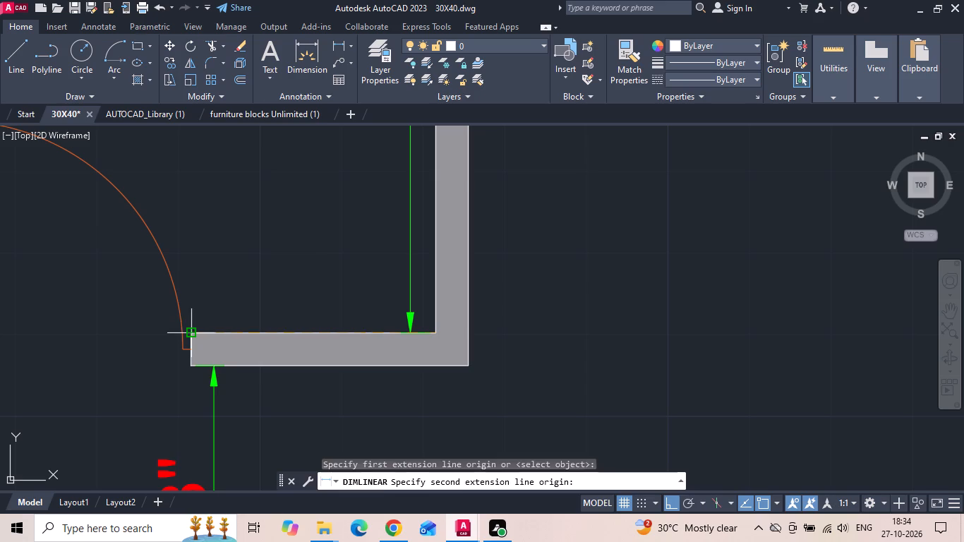
click(194, 334)
click(209, 306)
Continue that dimension across the W/C Common's door opening to the inner face of the left outer wall.
key(d)
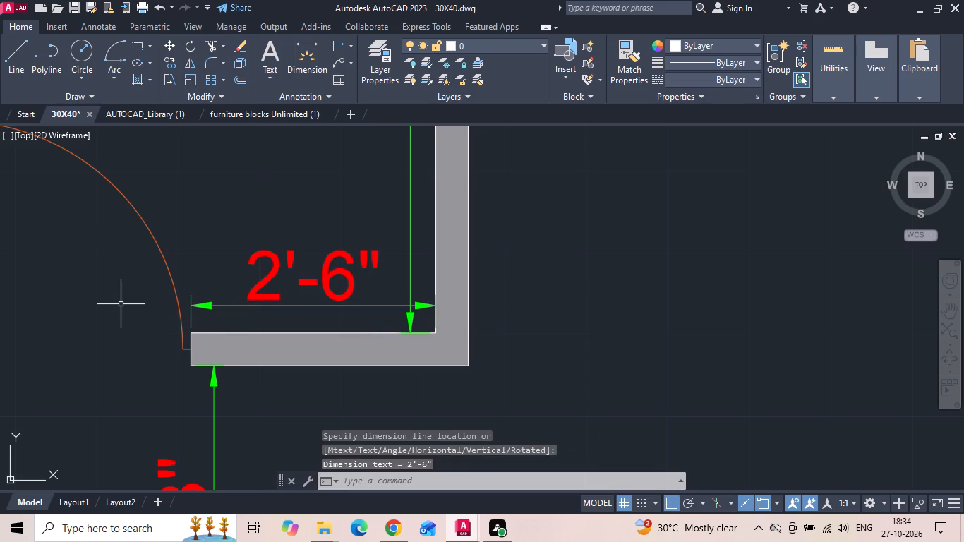
text(imcnt)
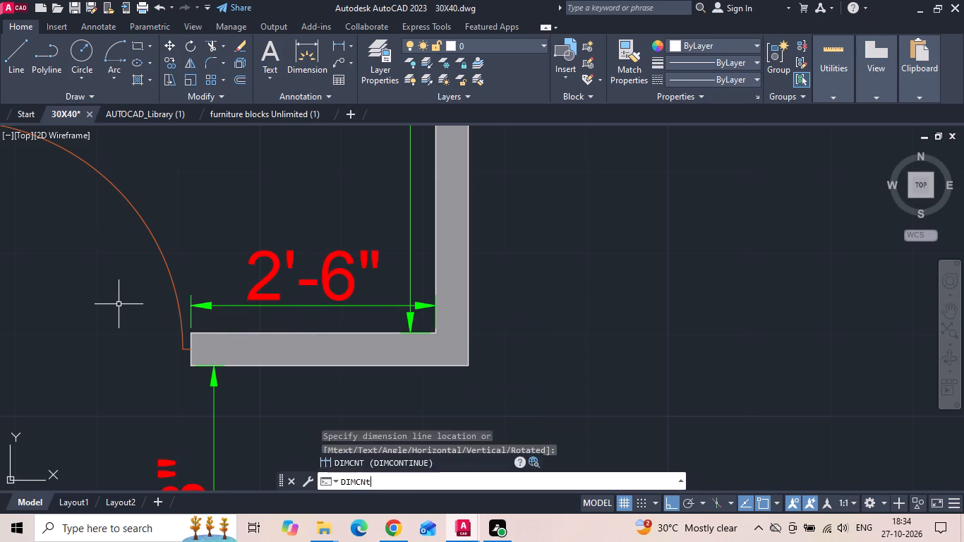
key(space)
middle_drag(119, 304, 523, 296)
scroll(373, 313, up, 2)
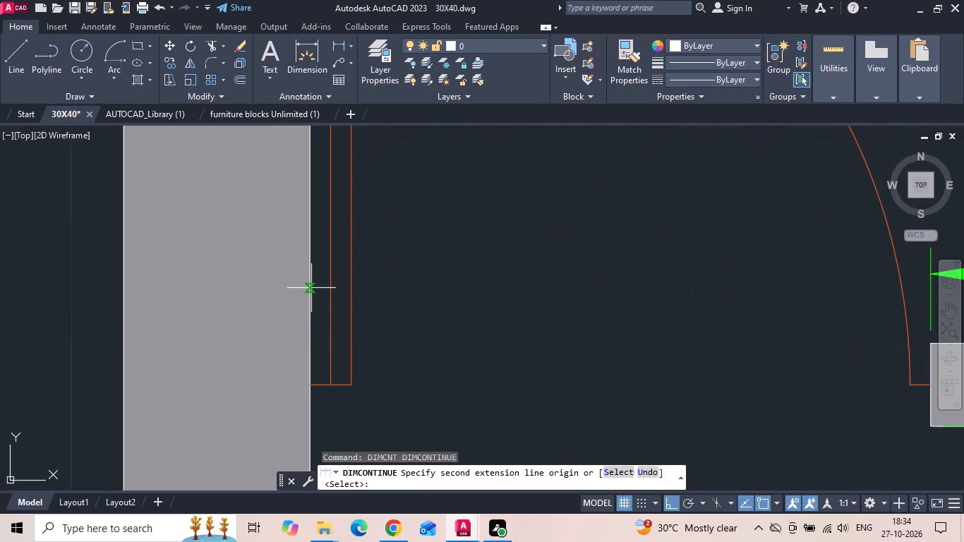
click(309, 276)
key(Escape)
Add a horizontal linear dimension between the W/C Attach's lower-left and lower-right inner corners, placed just above its bottom wall.
scroll(323, 296, down, 2)
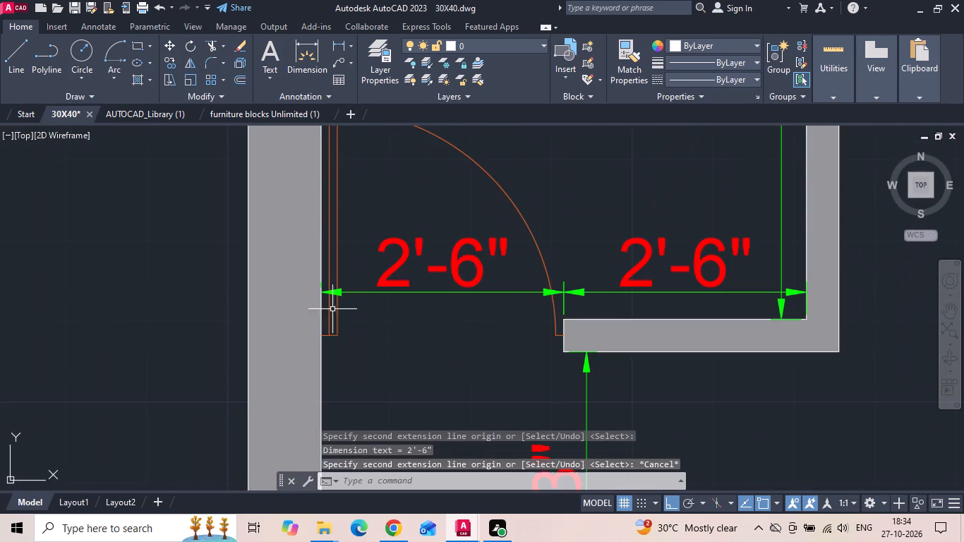
scroll(336, 320, down, 1)
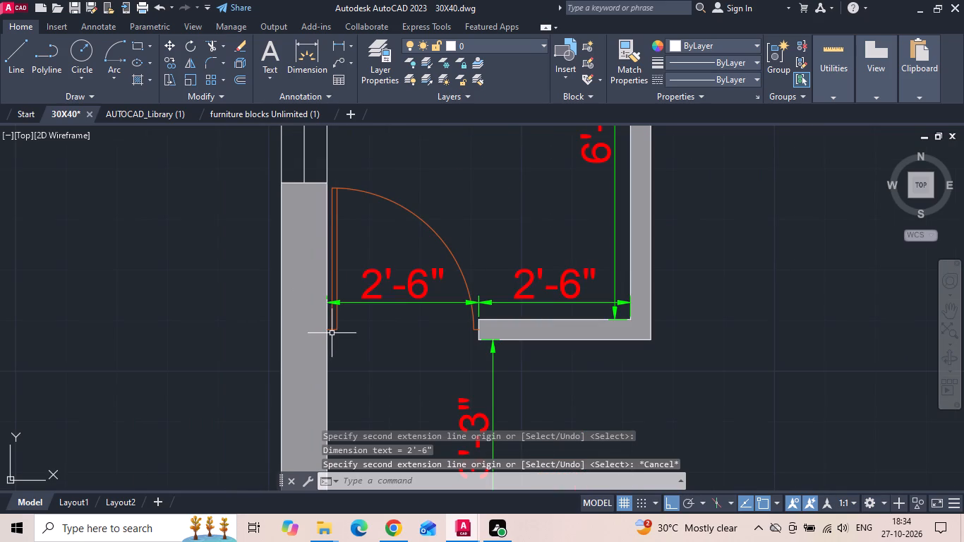
scroll(412, 327, down, 3)
middle_drag(453, 251, 455, 285)
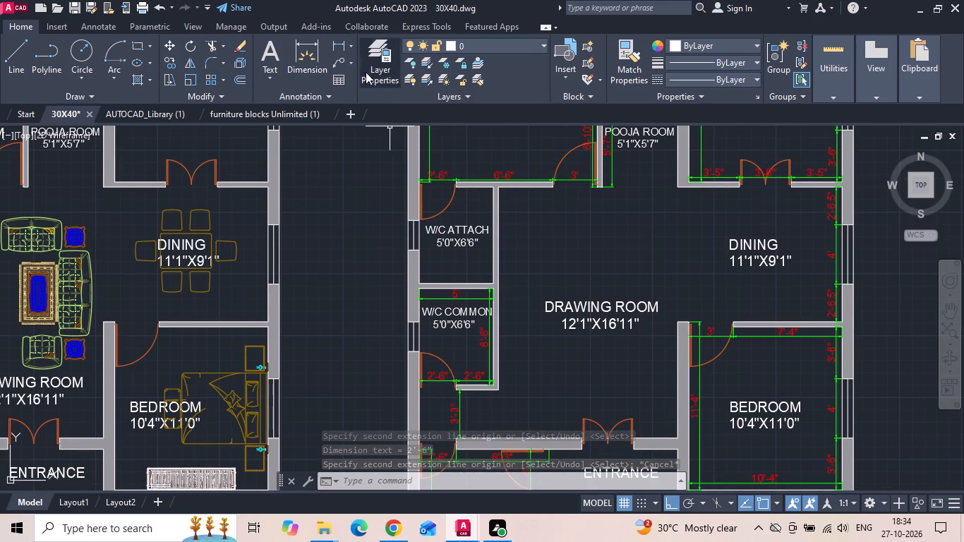
text(dli)
key(space)
scroll(422, 284, up, 2)
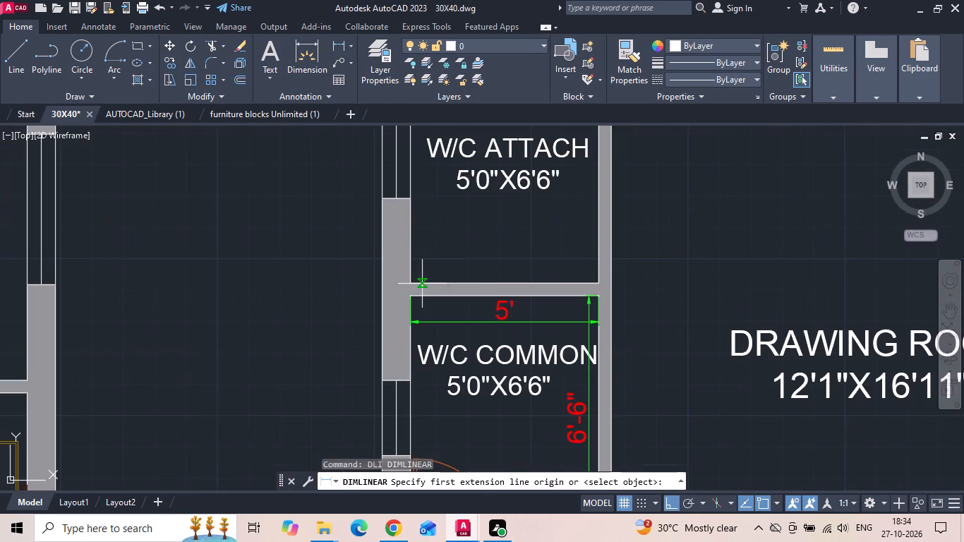
click(410, 279)
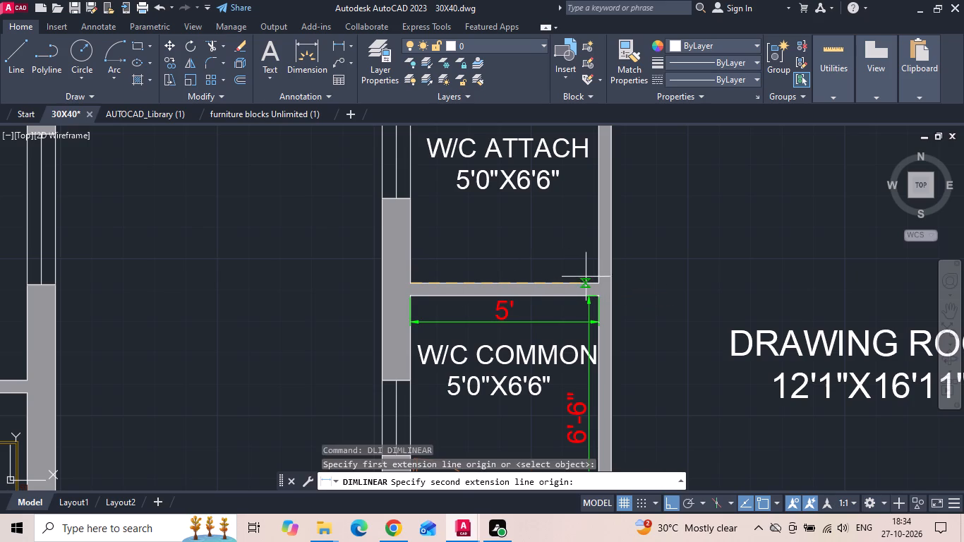
click(600, 279)
click(600, 266)
Add a vertical linear dimension between the W/C Attach's lower-right and upper-right inner corners, placed just inside the right wall.
scroll(354, 366, down, 1)
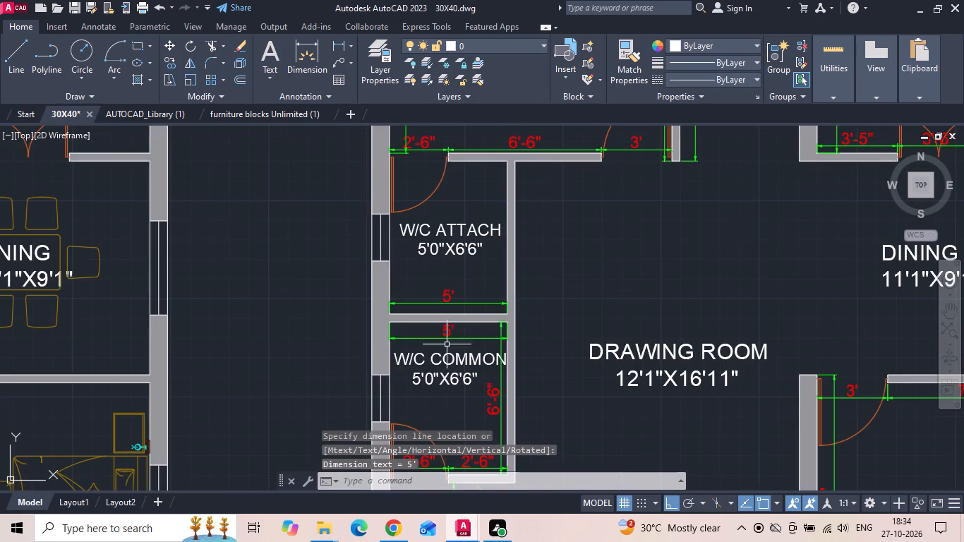
key(space)
scroll(504, 319, up, 1)
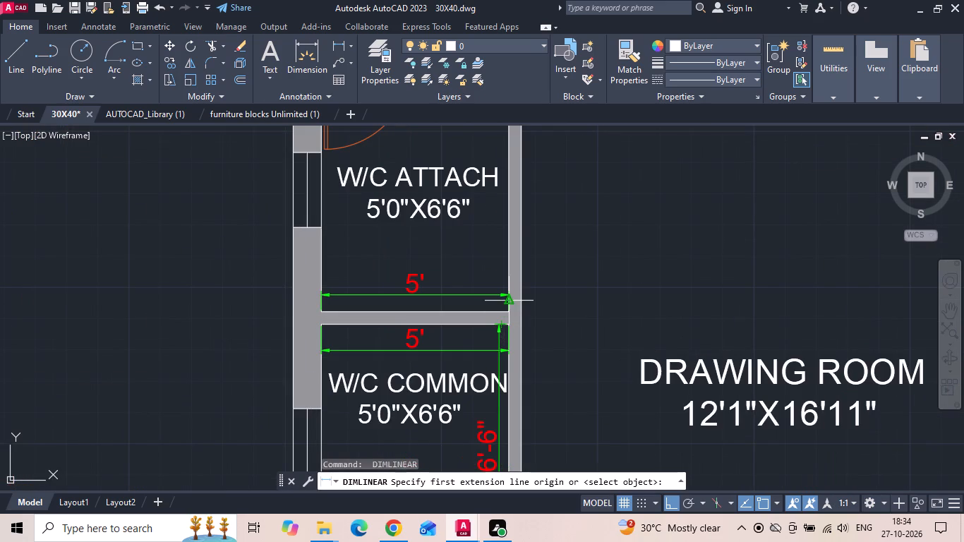
click(508, 311)
scroll(478, 329, down, 1)
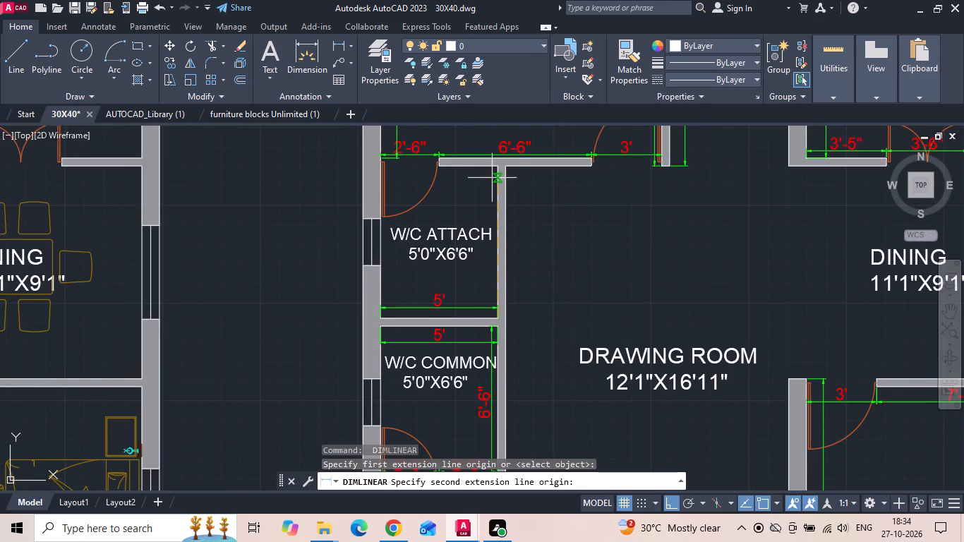
click(495, 167)
scroll(493, 194, up, 1)
click(488, 200)
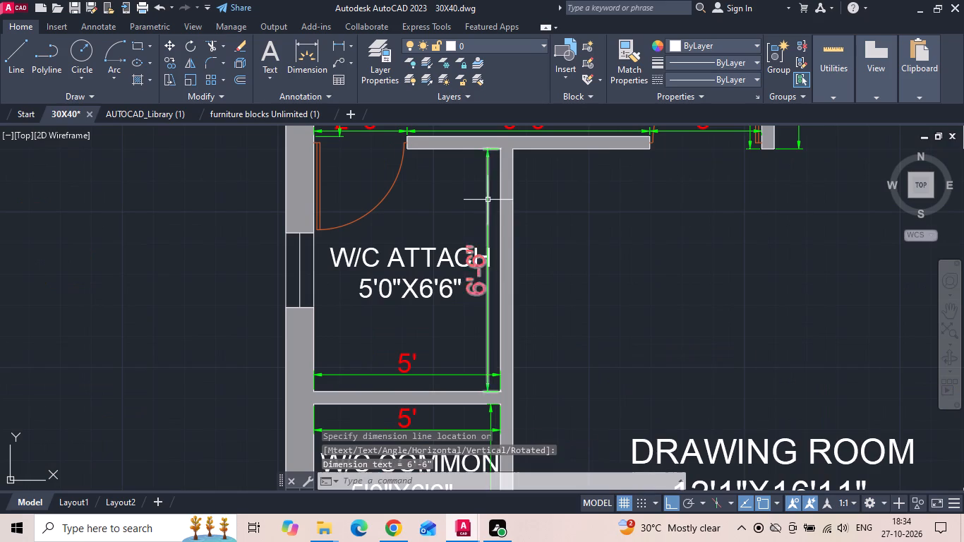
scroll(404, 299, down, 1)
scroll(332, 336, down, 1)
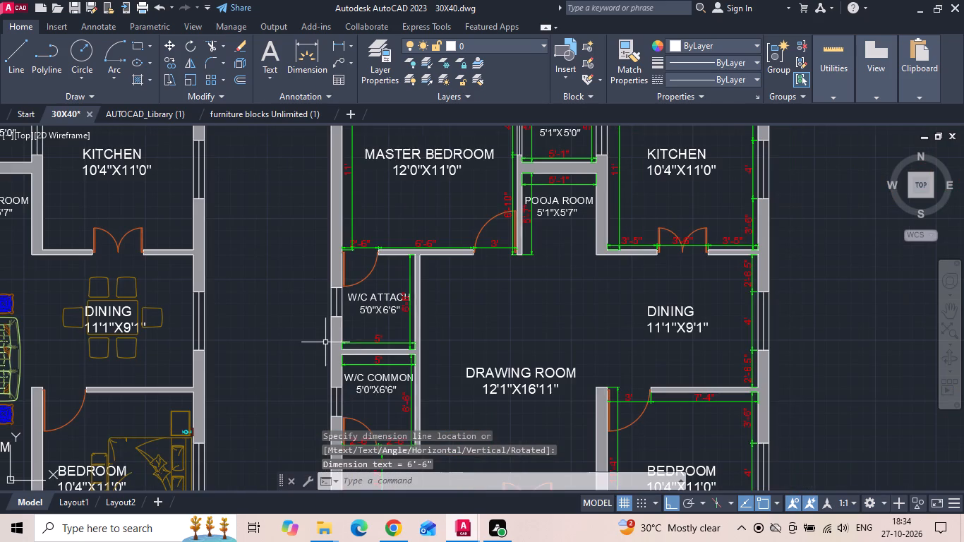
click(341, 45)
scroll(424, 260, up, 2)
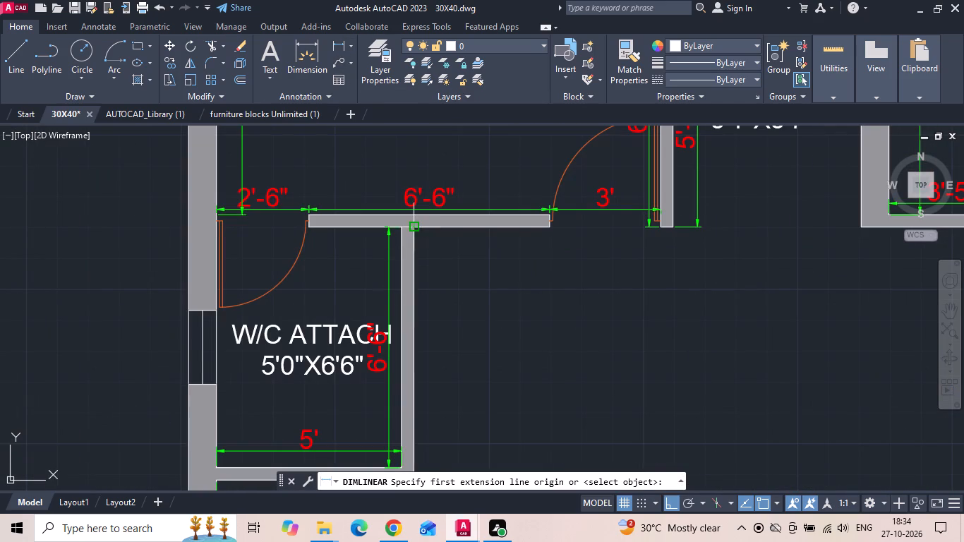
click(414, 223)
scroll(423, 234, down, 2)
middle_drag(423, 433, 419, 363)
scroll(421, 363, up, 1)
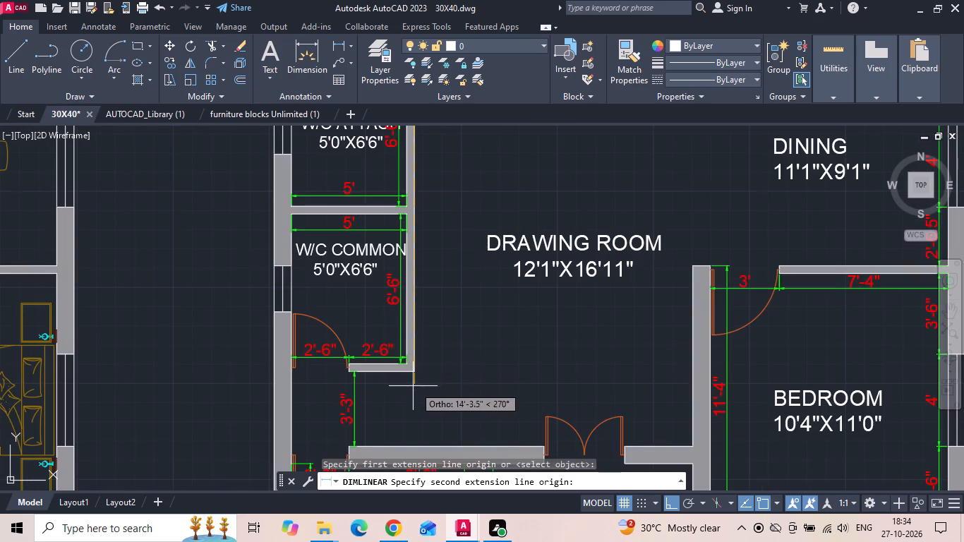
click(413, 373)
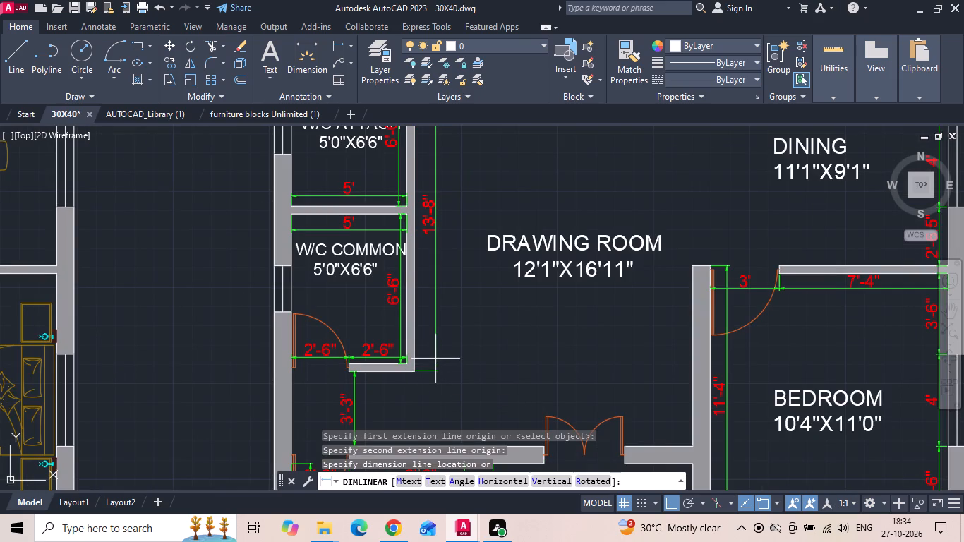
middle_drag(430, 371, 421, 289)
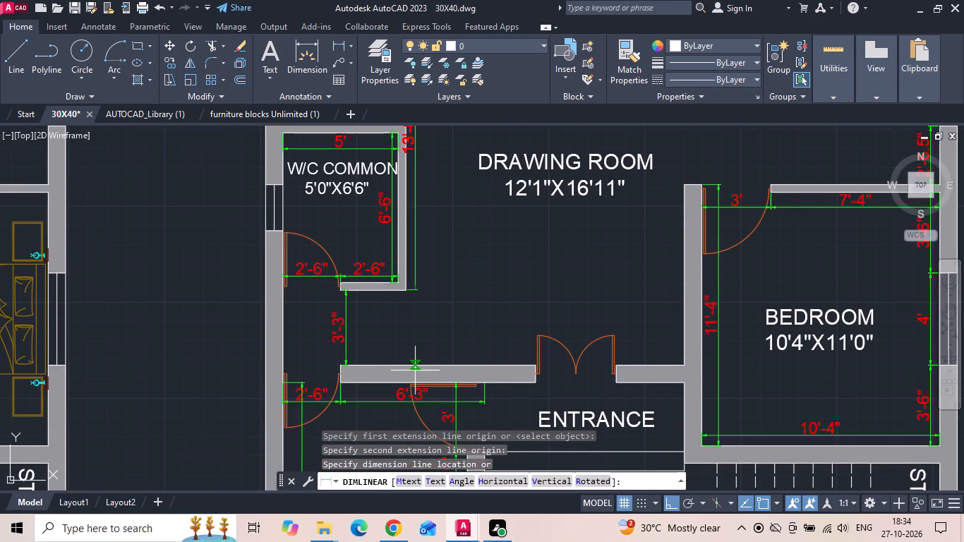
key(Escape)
Add a vertical linear dimension between the drawing room's bottom and top walls, placed just beside the W/C rooms' right wall.
text(dli)
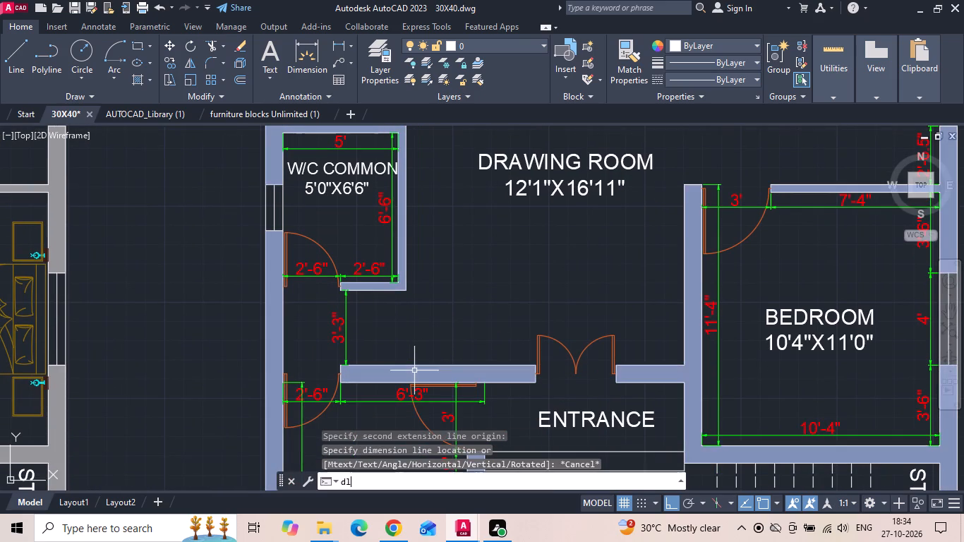
key(space)
click(418, 366)
middle_drag(422, 274, 422, 294)
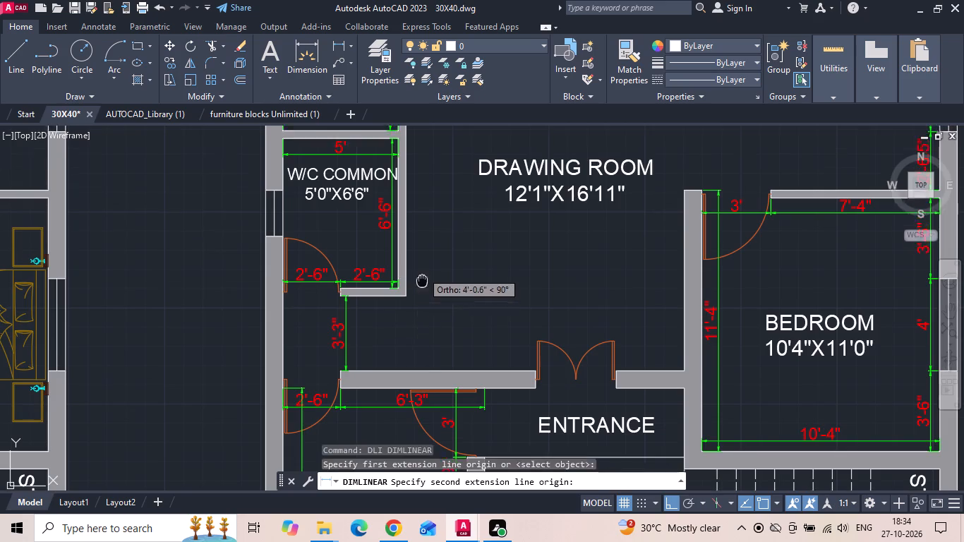
middle_drag(422, 294, 421, 382)
middle_drag(414, 238, 414, 353)
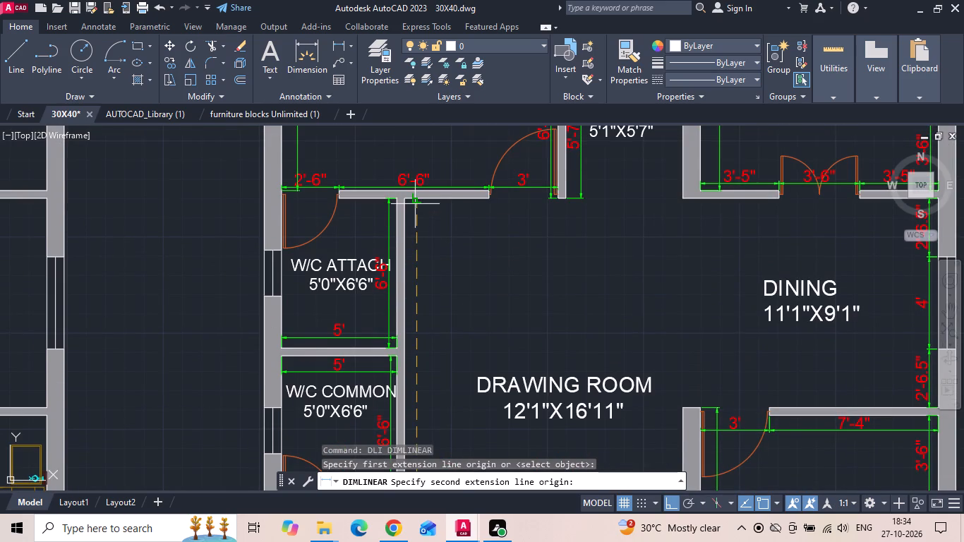
click(415, 204)
scroll(435, 239, down, 1)
scroll(426, 306, up, 1)
click(427, 313)
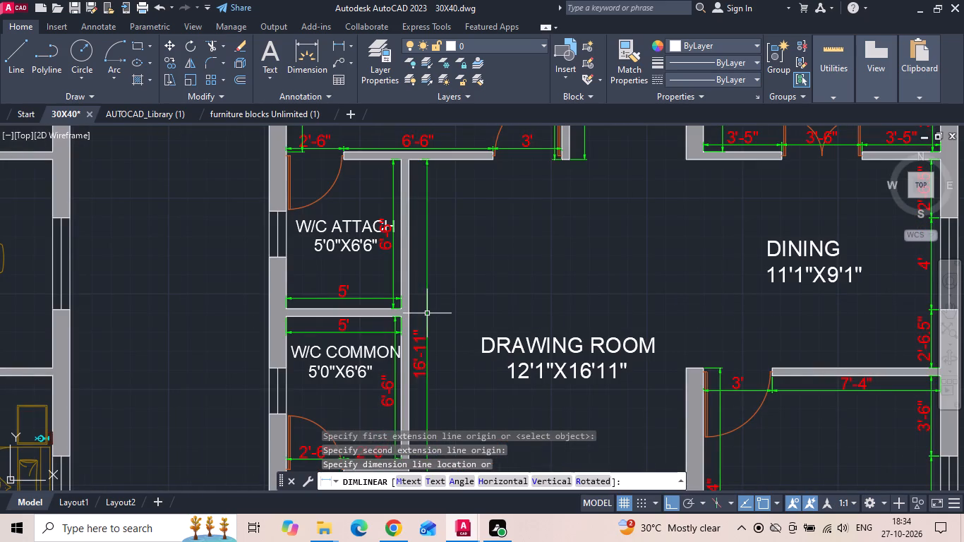
Add a horizontal linear dimension across the drawing room from the W/C Common's lower-right outer corner to the bedroom's left wall.
click(342, 49)
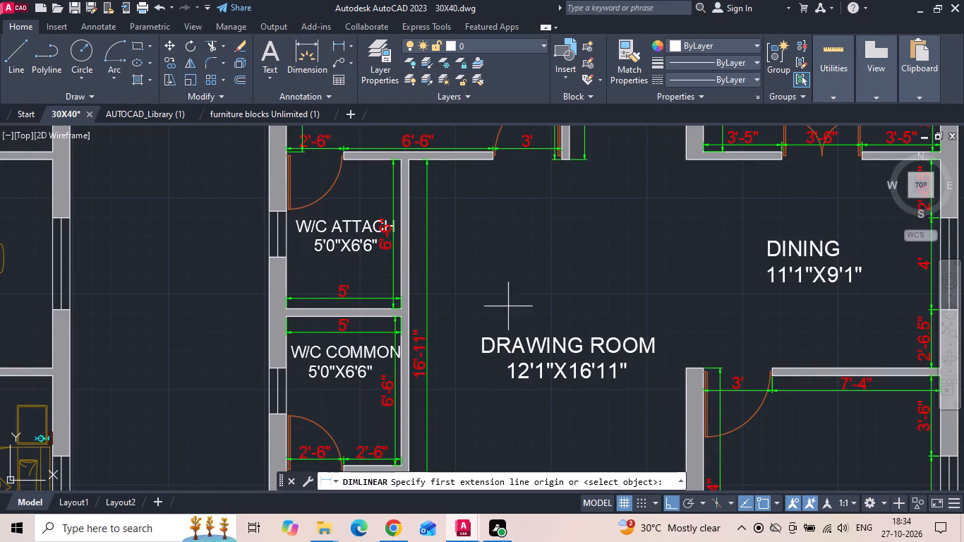
middle_drag(501, 315, 448, 226)
click(360, 382)
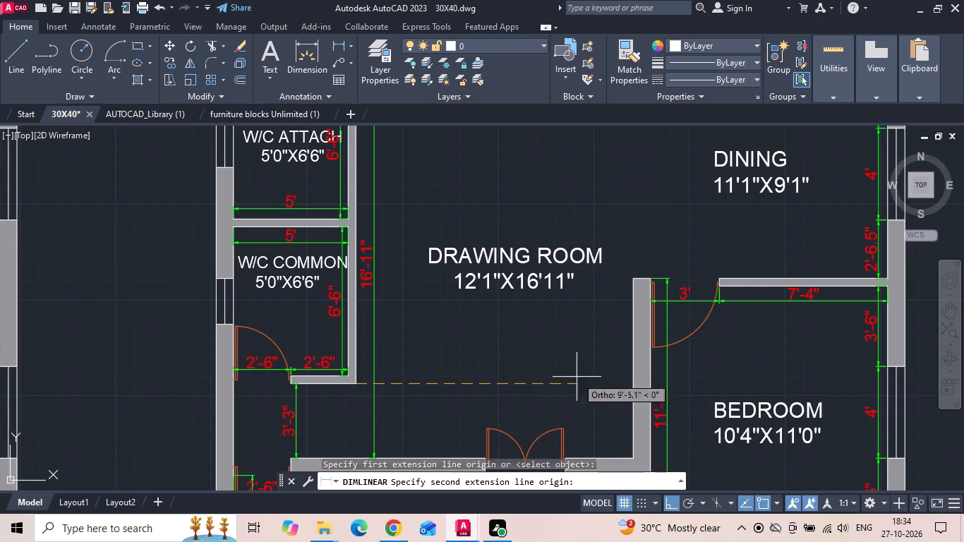
scroll(635, 387, down, 1)
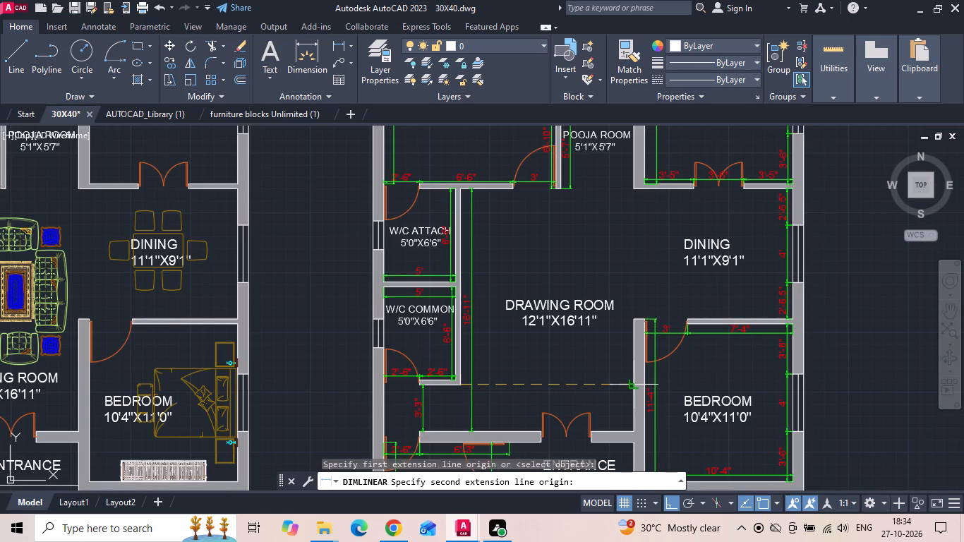
click(635, 387)
click(635, 387)
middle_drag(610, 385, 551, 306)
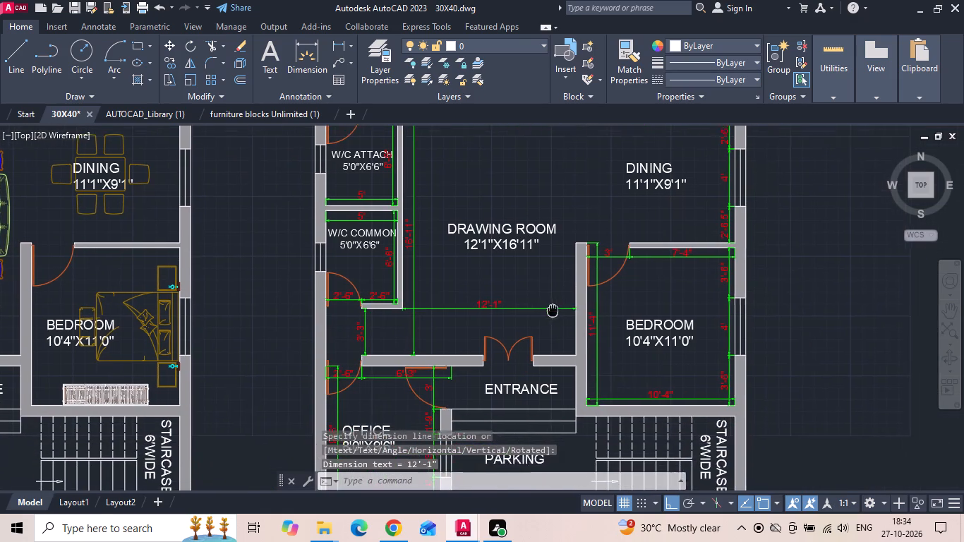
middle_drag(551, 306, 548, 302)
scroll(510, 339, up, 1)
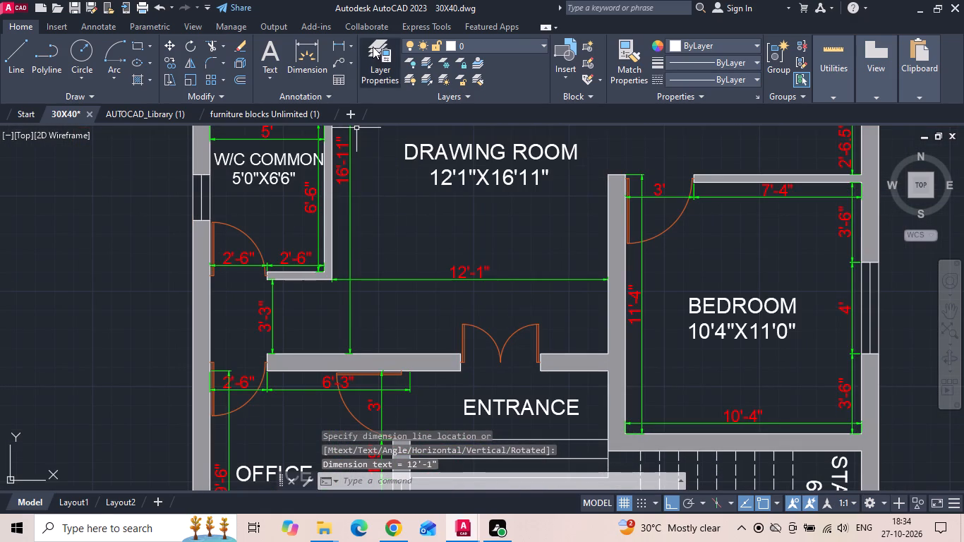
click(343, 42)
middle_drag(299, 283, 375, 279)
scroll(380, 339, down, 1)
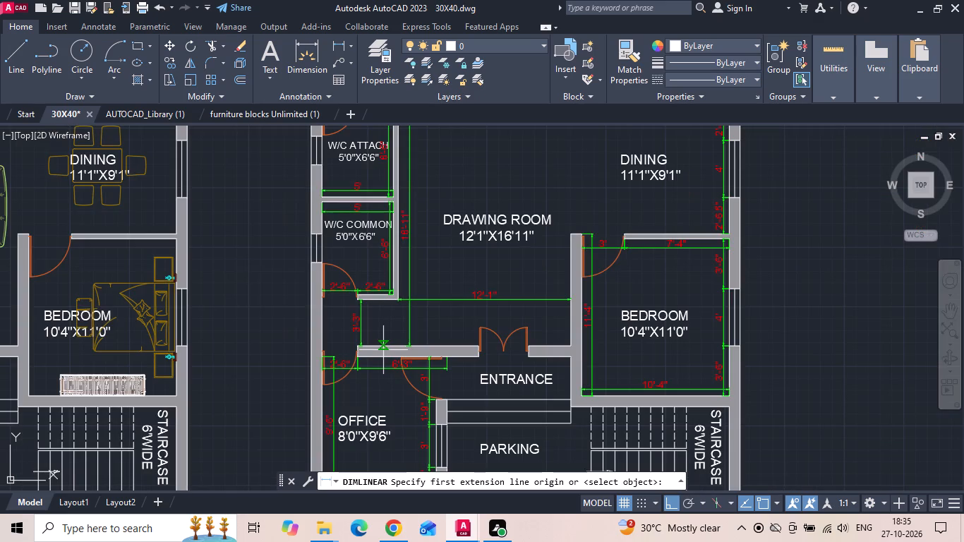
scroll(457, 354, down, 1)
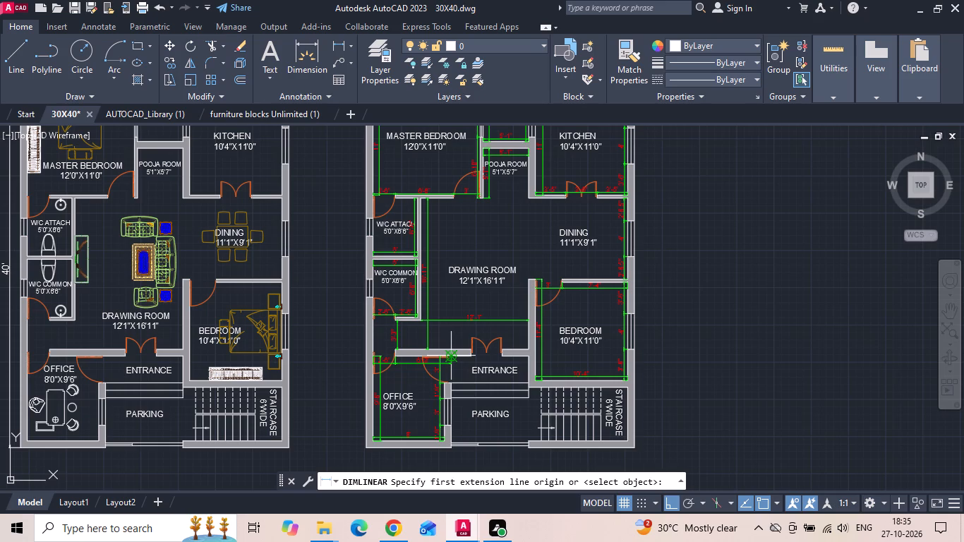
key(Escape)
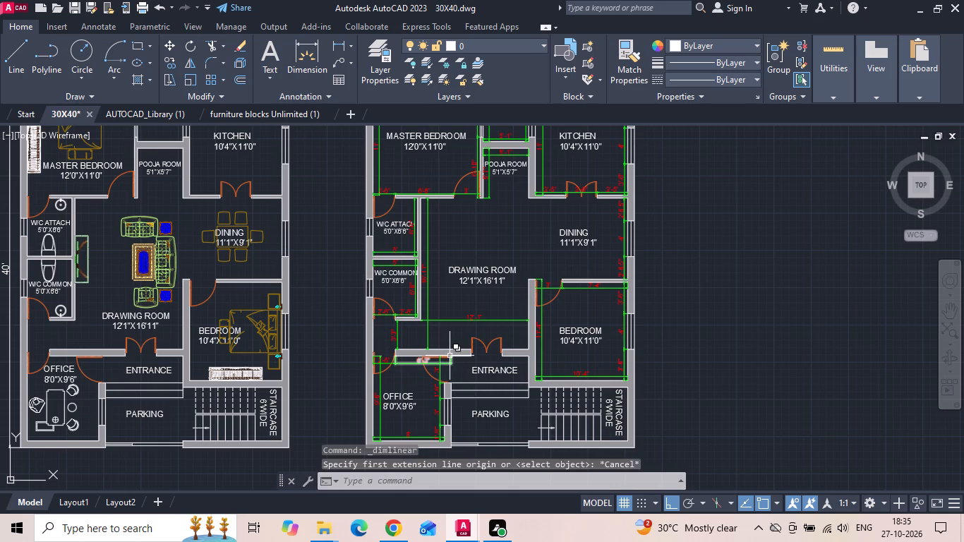
Save the floor plan drawing.
key(ctrl+s)
key(ctrl+s)
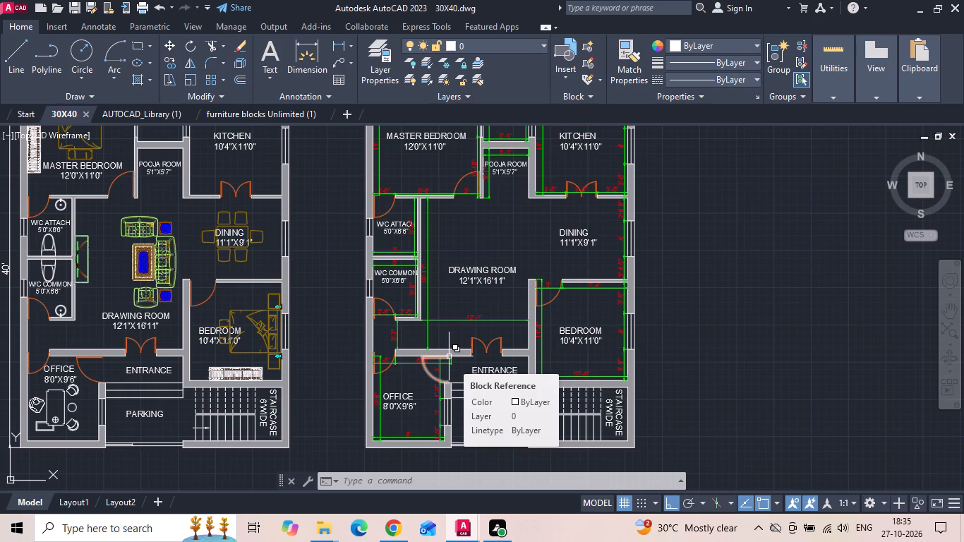
key(ctrl+s)
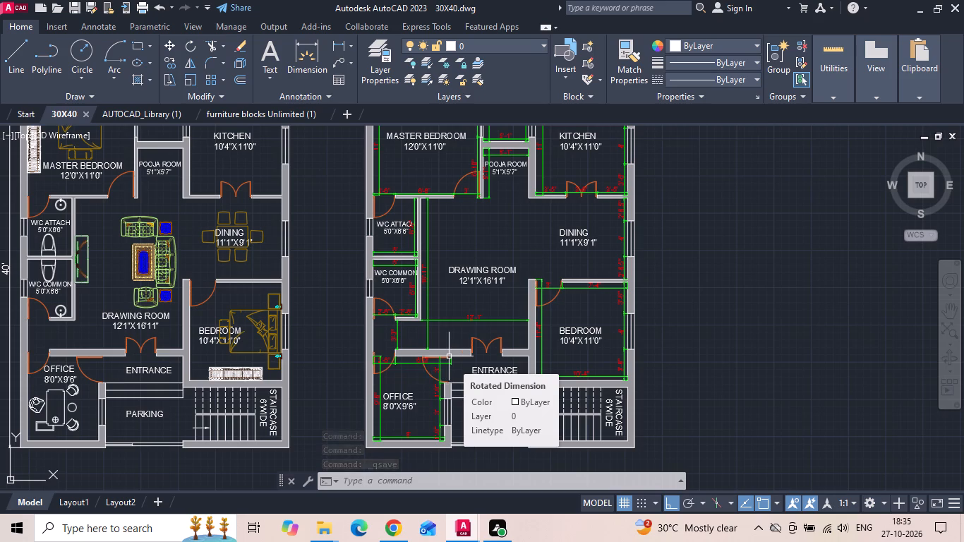
key(ctrl+s)
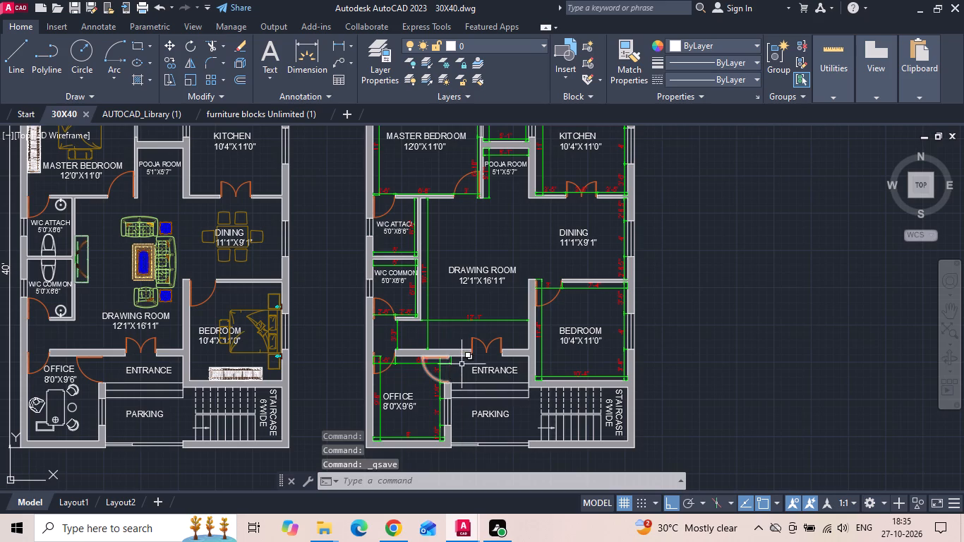
Add a horizontal linear dimension across the office's left wall thickness, from outer to inner lower-left corner, placed just below the copied plan.
click(335, 47)
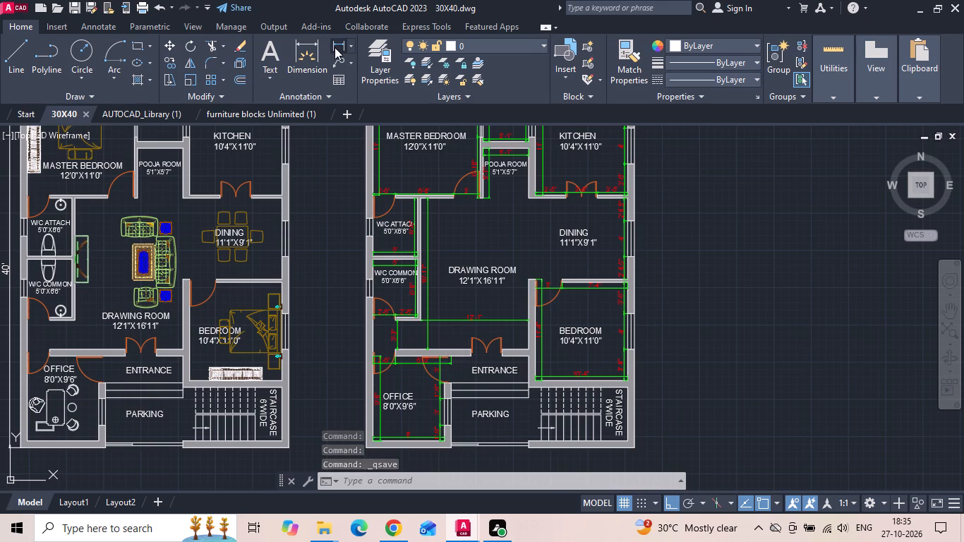
middle_drag(318, 261, 394, 244)
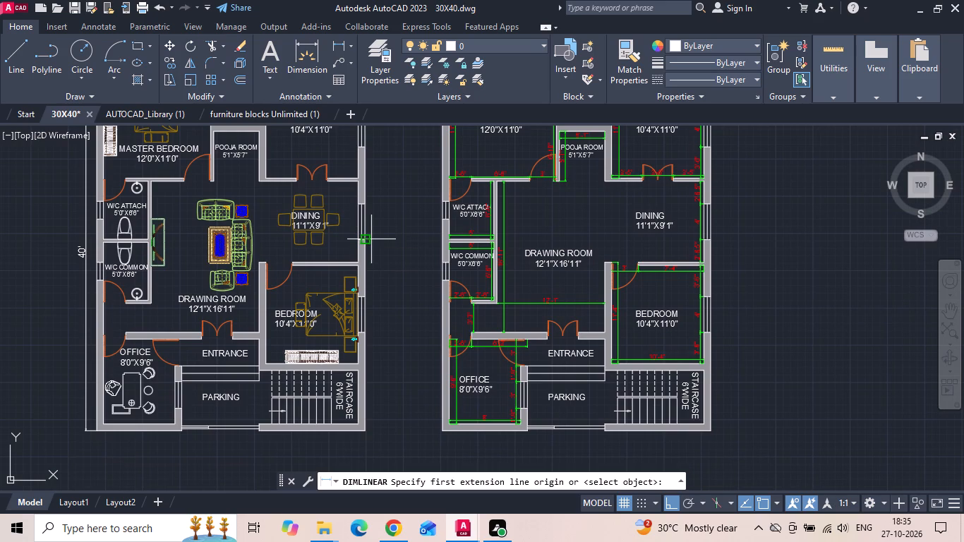
scroll(481, 478, up, 2)
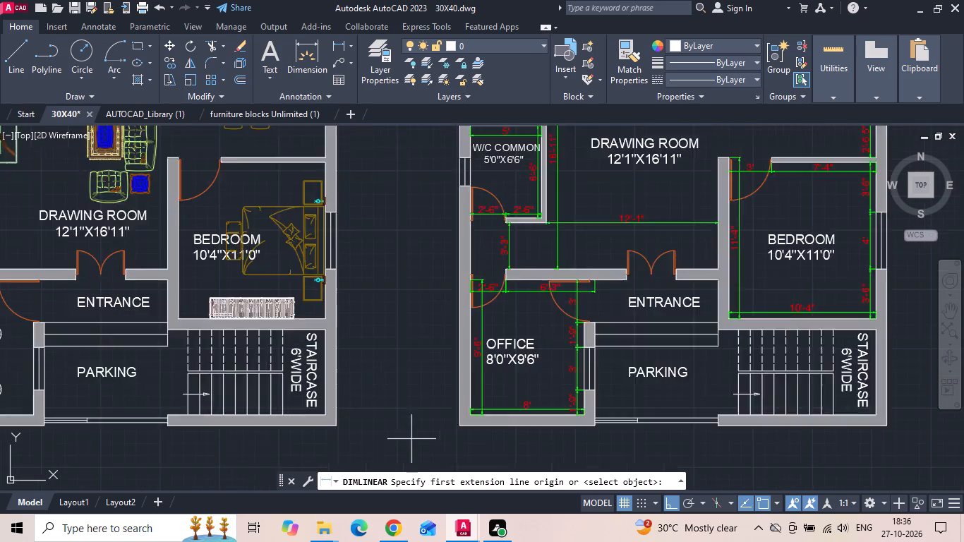
scroll(411, 439, up, 1)
scroll(490, 430, up, 2)
click(482, 406)
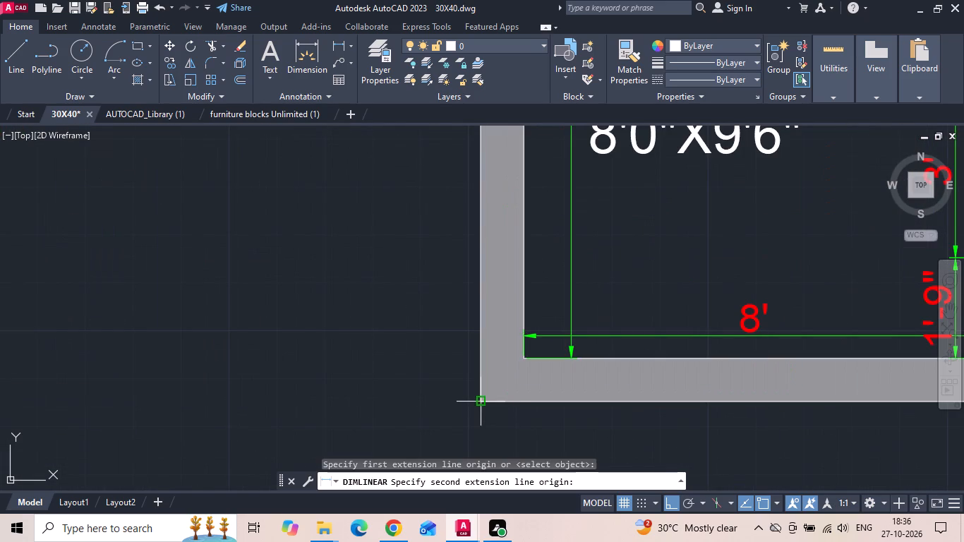
click(524, 359)
scroll(500, 418, up, 1)
middle_drag(495, 416, 454, 378)
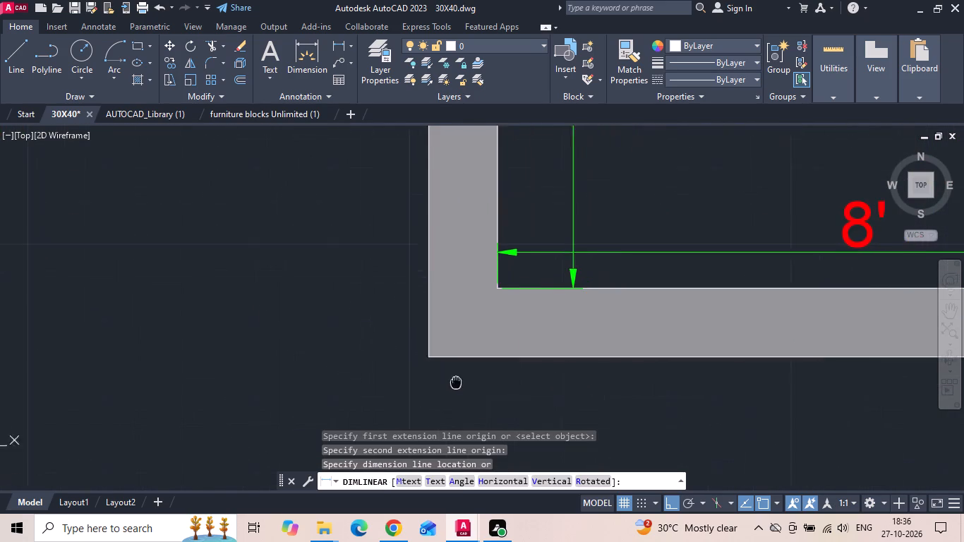
middle_drag(454, 378, 433, 358)
scroll(428, 377, up, 1)
click(426, 411)
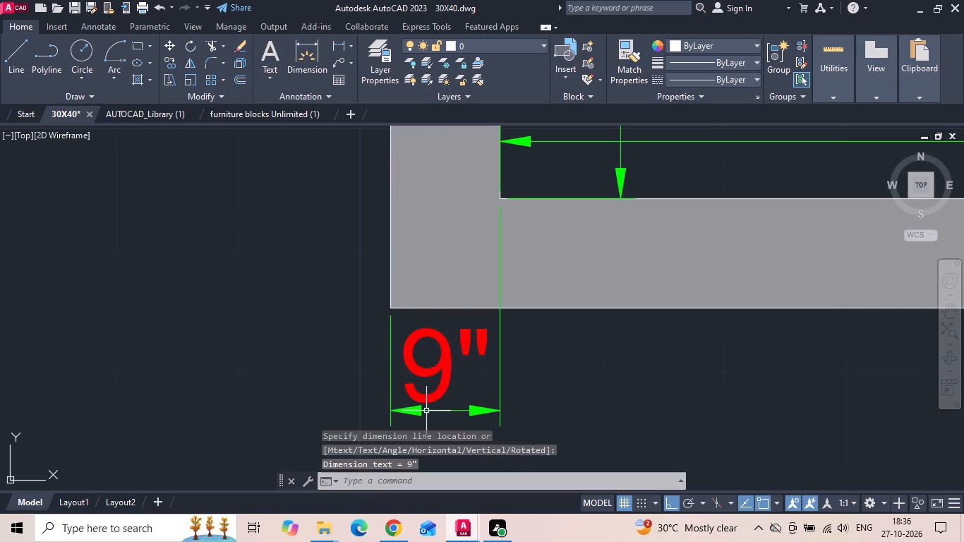
Continue the dimension chain below the plan across the office's interior width and its right wall's thickness.
text(di)
key(m)
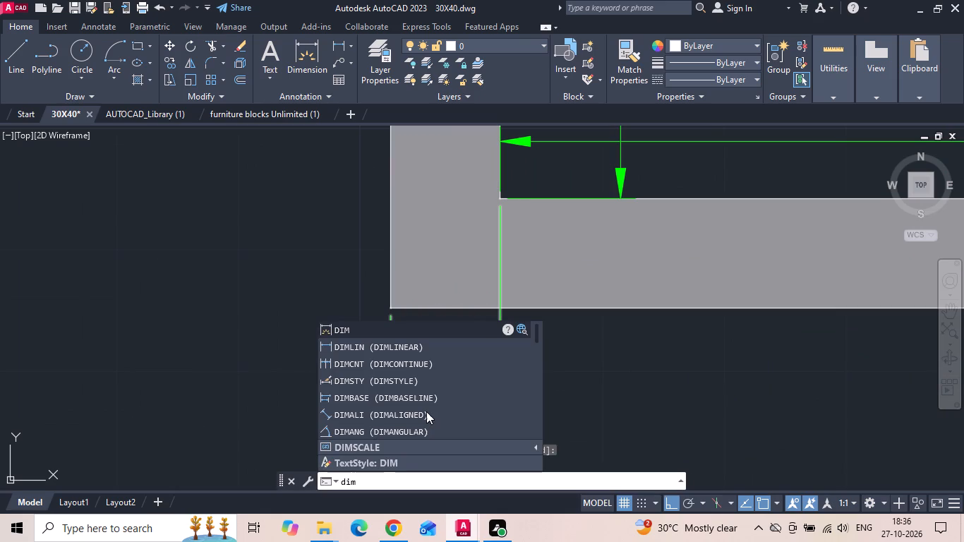
text(cnt)
key(space)
middle_drag(604, 371, 240, 368)
scroll(234, 369, down, 2)
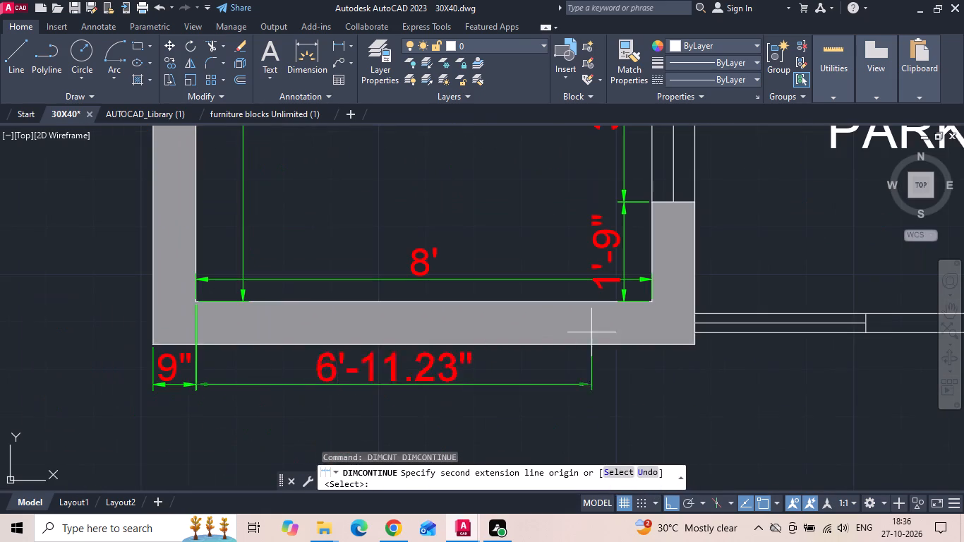
click(656, 301)
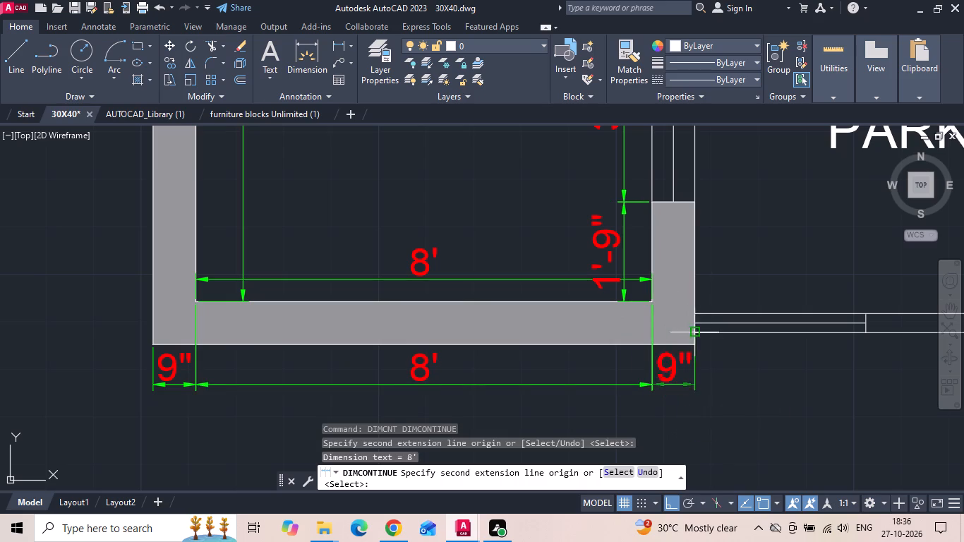
click(697, 342)
Continue the bottom chain across the parking opening, the staircase's bottom wall up to its inner corner, and the right outer wall's thickness.
middle_drag(689, 342, 432, 366)
scroll(414, 364, down, 1)
middle_drag(662, 340, 636, 340)
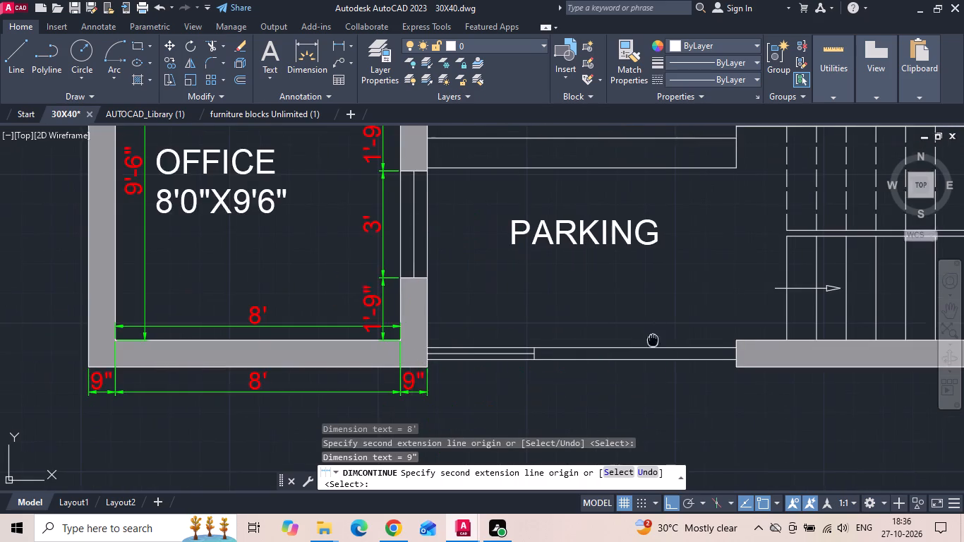
middle_drag(636, 340, 351, 319)
click(424, 346)
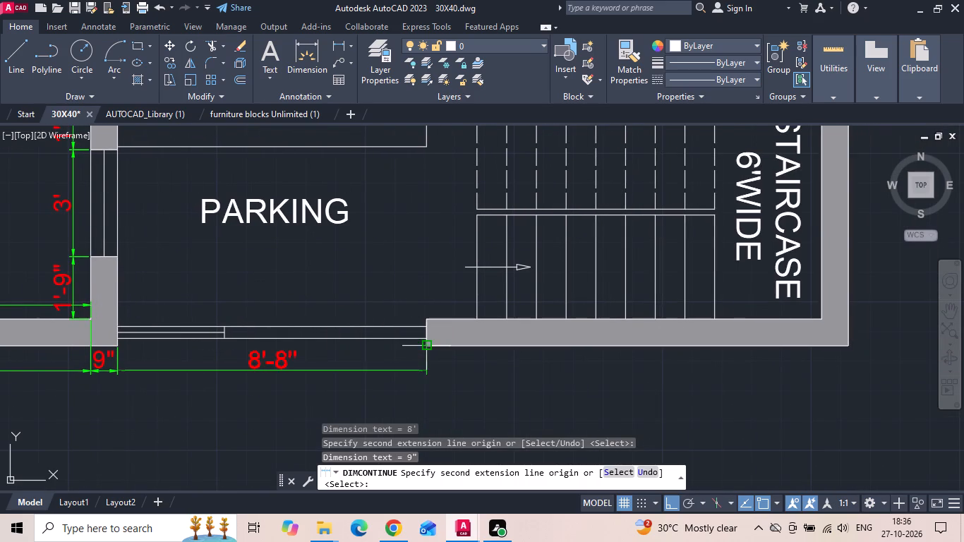
click(821, 318)
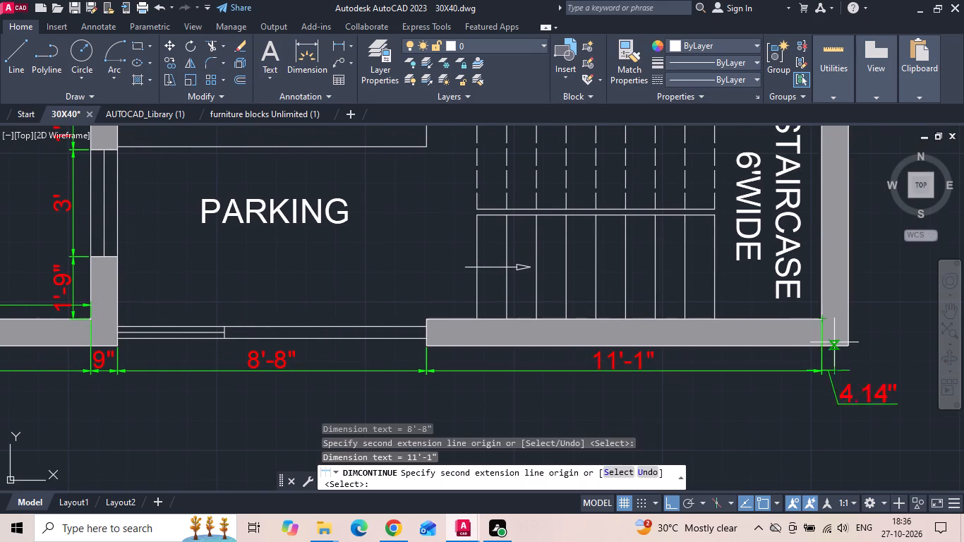
click(848, 349)
key(Escape)
scroll(783, 354, down, 2)
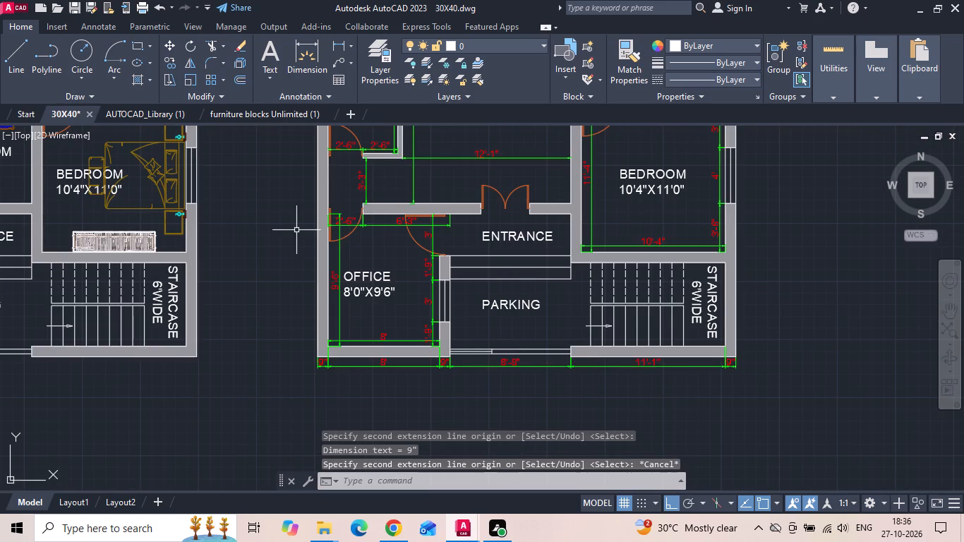
Add a vertical linear dimension for the bottom wall's thickness at the office's lower-left corner, placed just outside the left wall.
key(d)
text(li)
key(space)
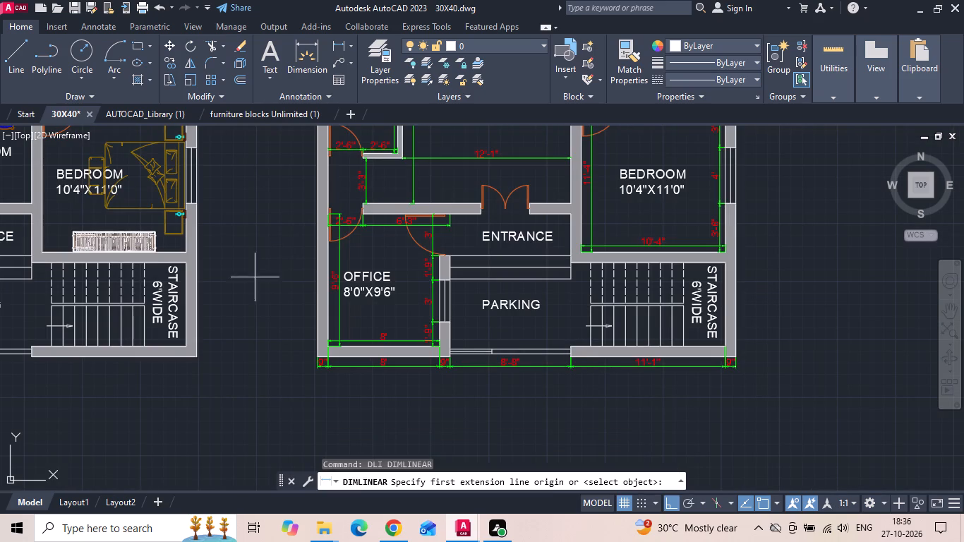
scroll(324, 376, up, 3)
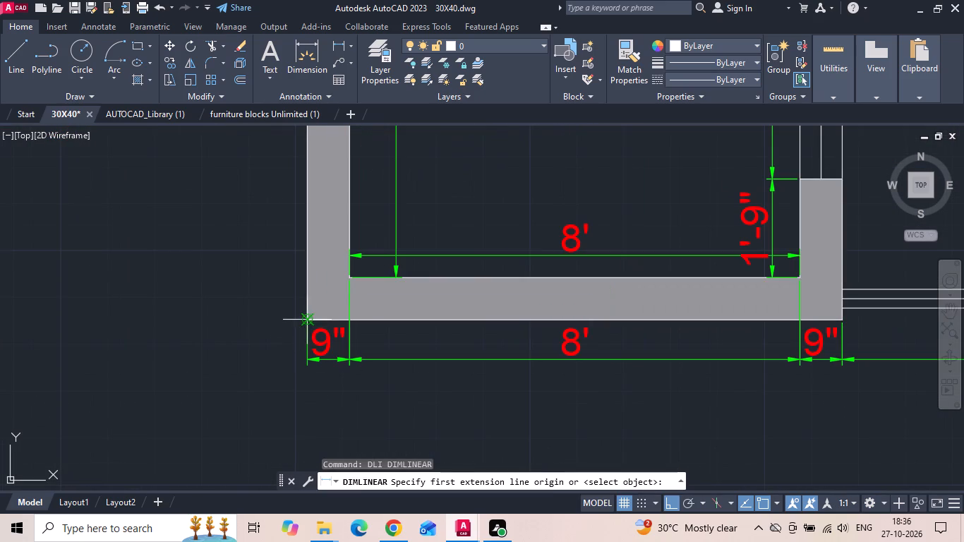
click(303, 322)
click(349, 279)
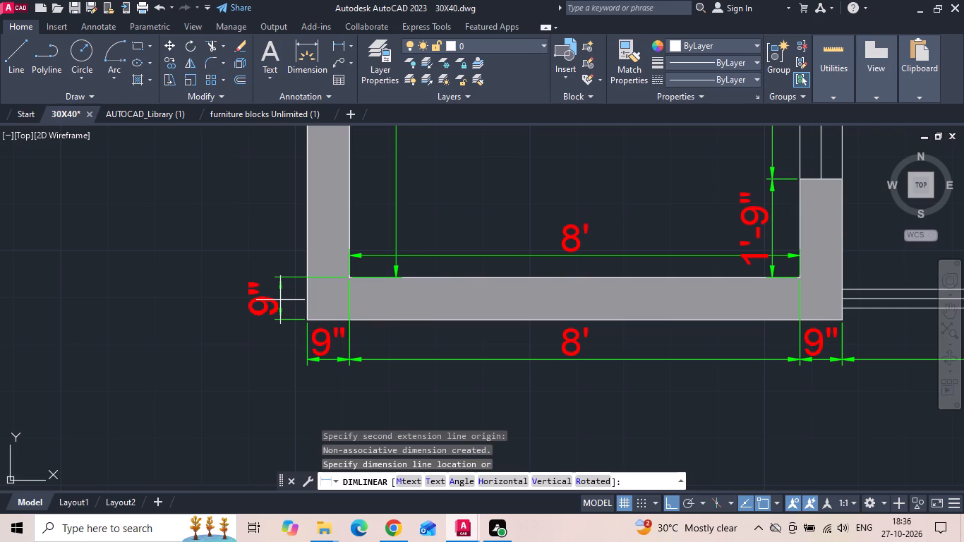
click(282, 300)
Continue the vertical chain upward outside the left wall, covering the office's interior depth and the thickness of its upper wall.
text(dimcnt)
key(space)
scroll(287, 279, down, 2)
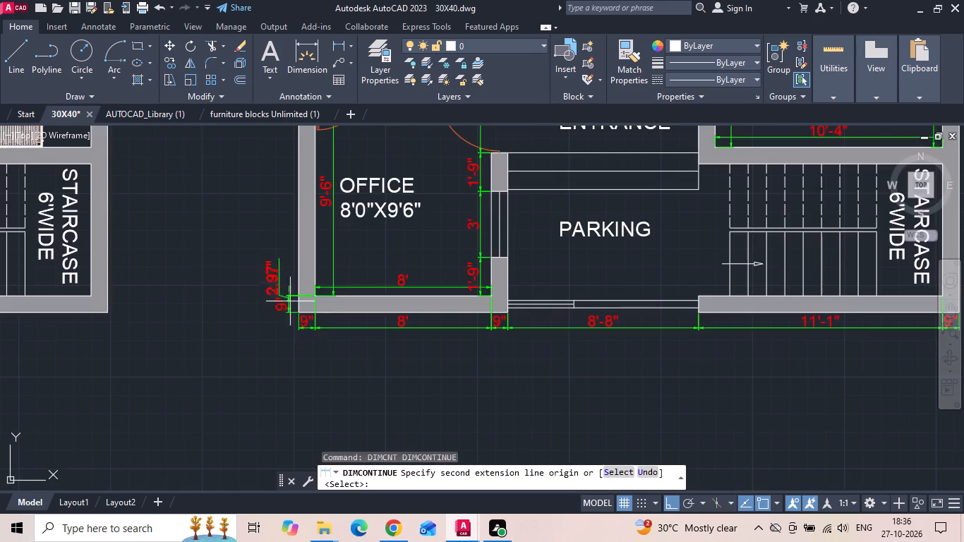
middle_drag(284, 231, 296, 385)
scroll(323, 203, up, 2)
scroll(328, 314, down, 1)
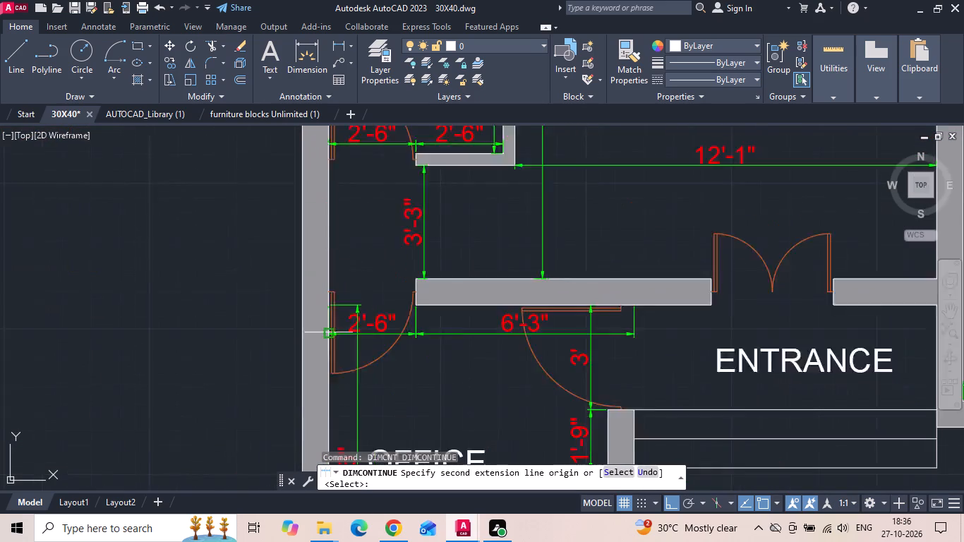
scroll(328, 340, down, 1)
middle_drag(309, 243, 309, 302)
scroll(309, 302, down, 2)
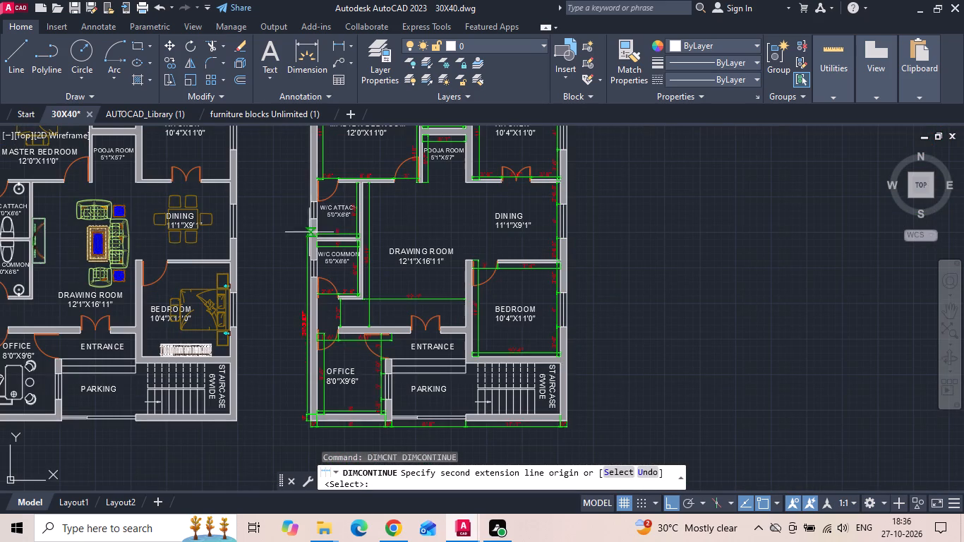
scroll(360, 349, up, 3)
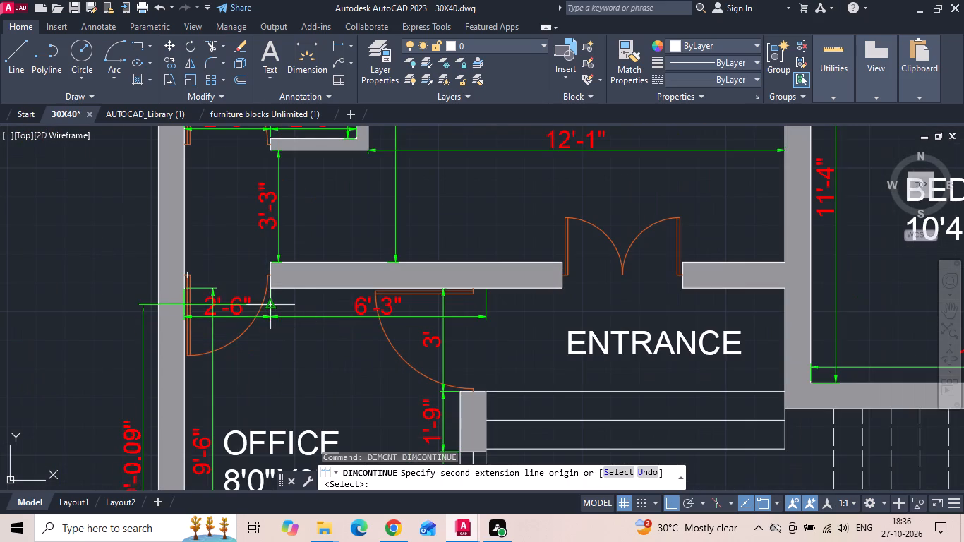
click(271, 289)
click(270, 265)
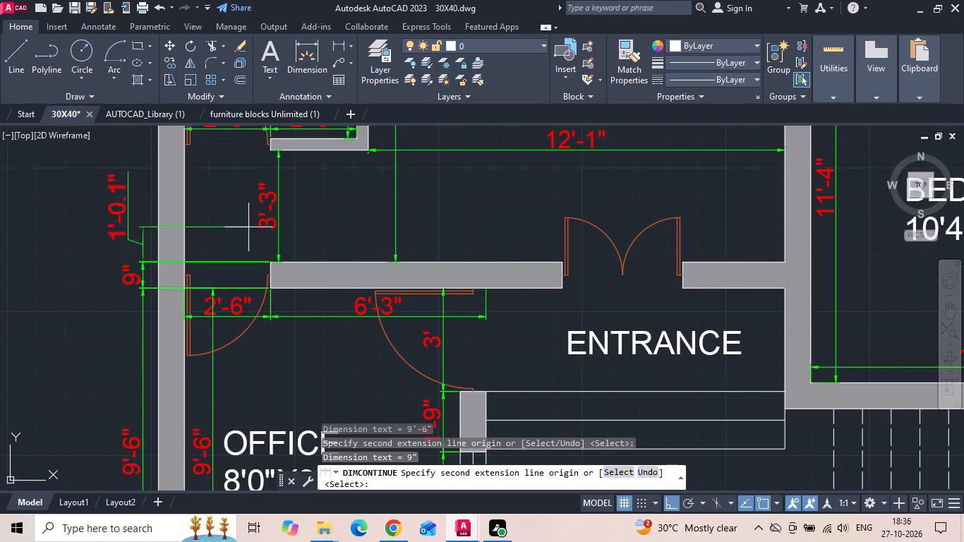
Continue the left-side chain up across the passage, W/C Common's bottom wall, W/C Common's interior and the partition between the W/Cs.
middle_drag(246, 229, 263, 332)
scroll(194, 263, up, 1)
click(342, 247)
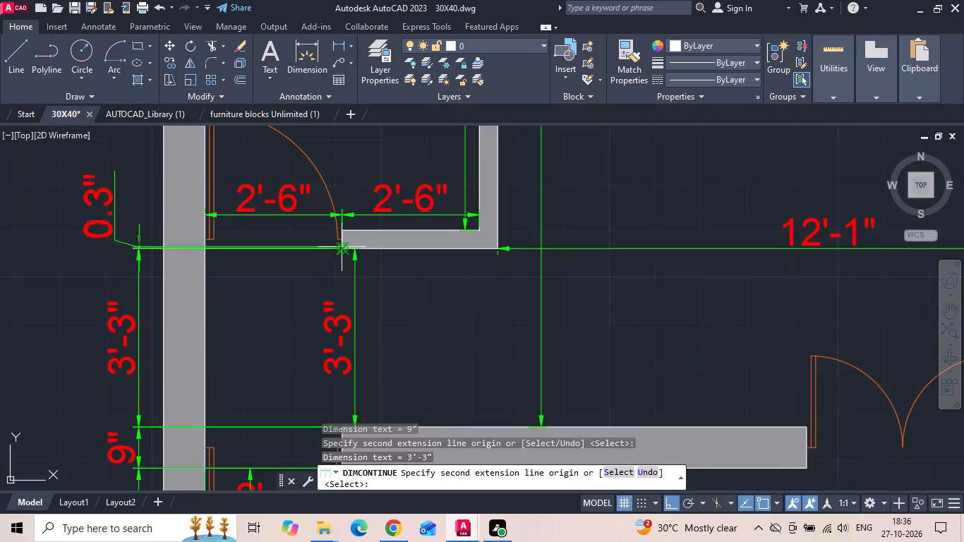
click(342, 224)
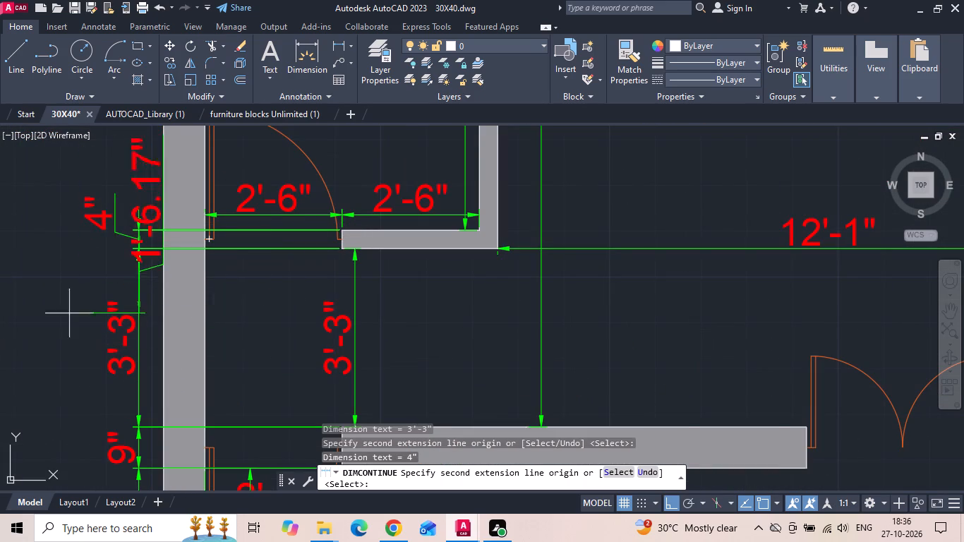
scroll(179, 355, down, 1)
middle_drag(210, 263, 212, 404)
scroll(198, 195, up, 3)
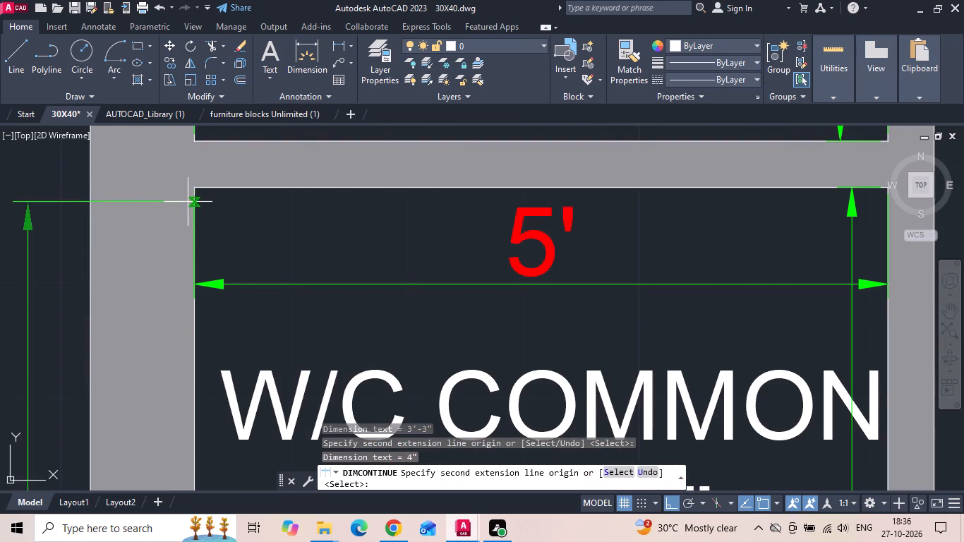
click(194, 187)
scroll(192, 134, up, 3)
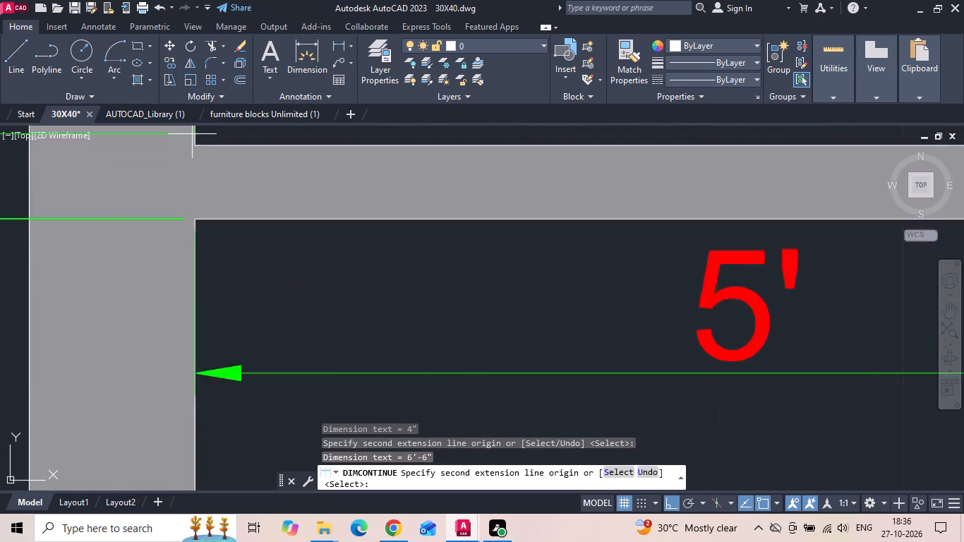
click(192, 149)
Continue the left-side chain across the W/C Attach's interior and the wall separating it from the master bedroom.
scroll(248, 337, down, 4)
scroll(262, 394, down, 2)
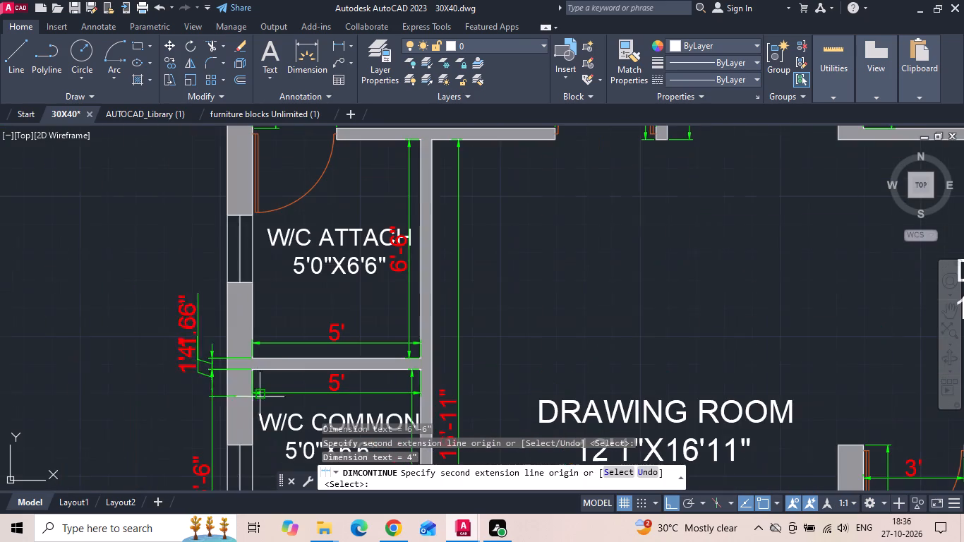
middle_drag(253, 184, 260, 256)
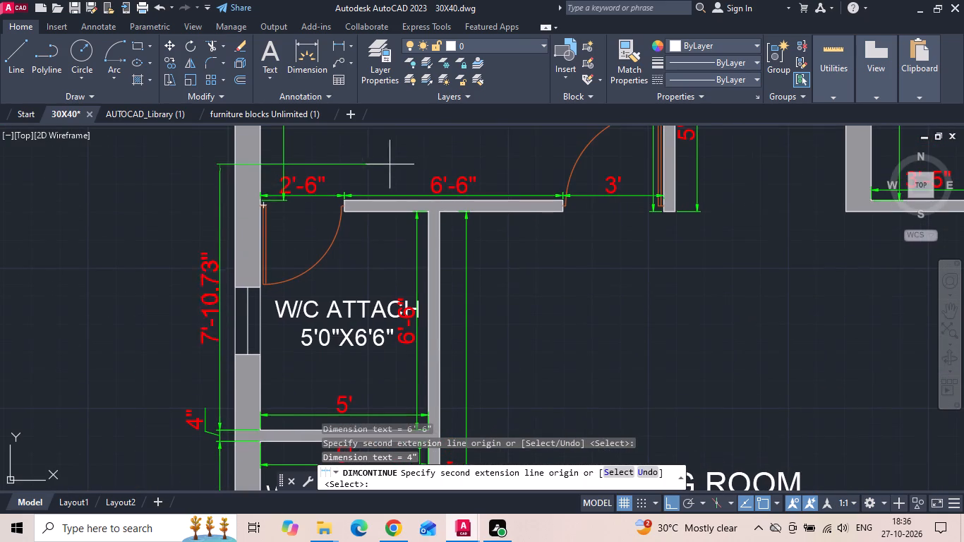
scroll(374, 167, up, 1)
scroll(339, 243, up, 1)
click(319, 229)
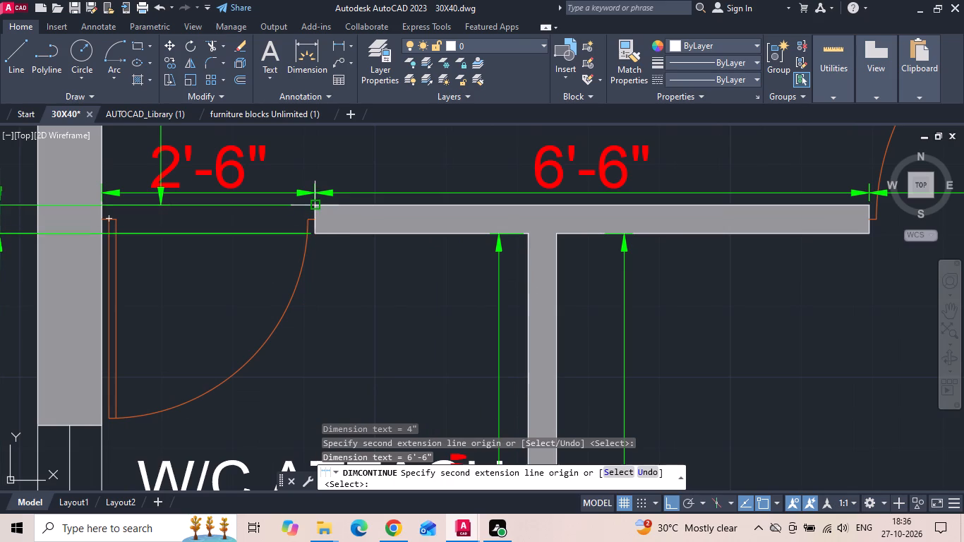
click(318, 202)
Complete the left-side chain across the master bedroom's interior depth and the top outer wall's thickness.
scroll(270, 332, down, 3)
middle_drag(248, 215, 252, 292)
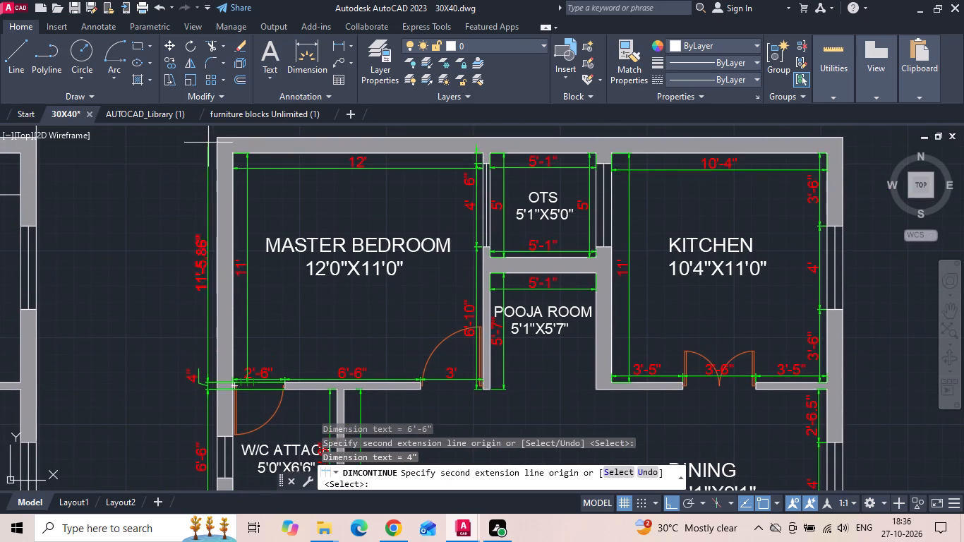
scroll(209, 142, up, 1)
click(246, 160)
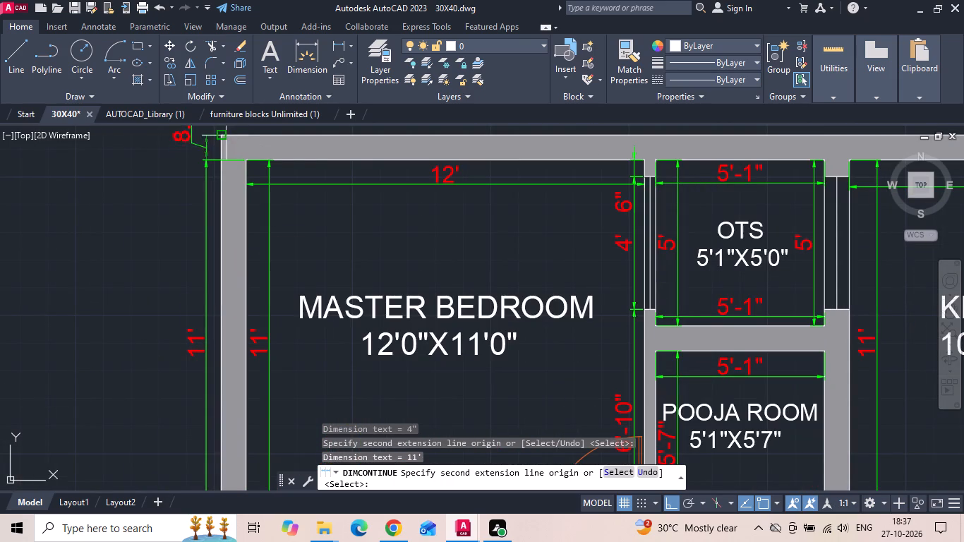
click(217, 135)
key(Escape)
scroll(215, 191, down, 2)
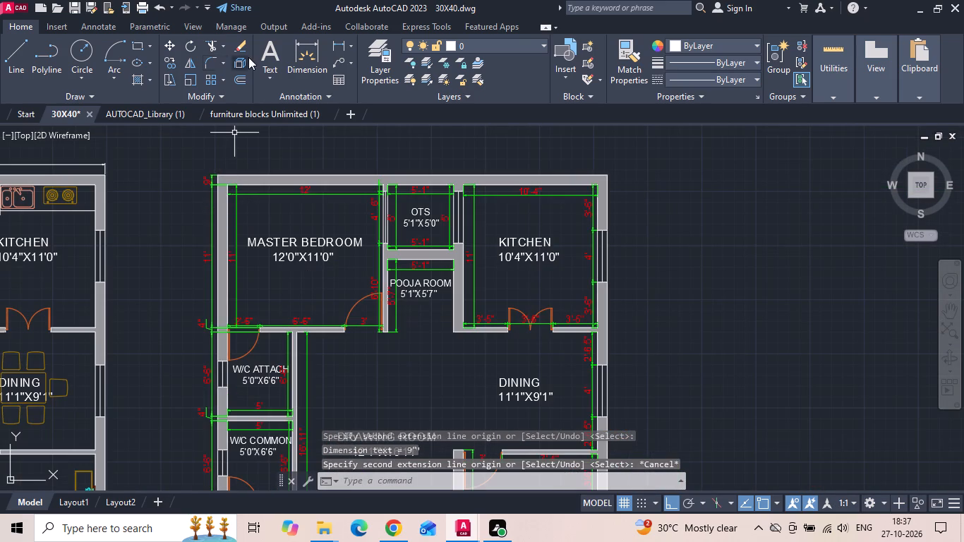
Add a linear dimension above the top wall for the left outer wall's thickness at the master bedroom corner.
key(d)
text(li)
key(space)
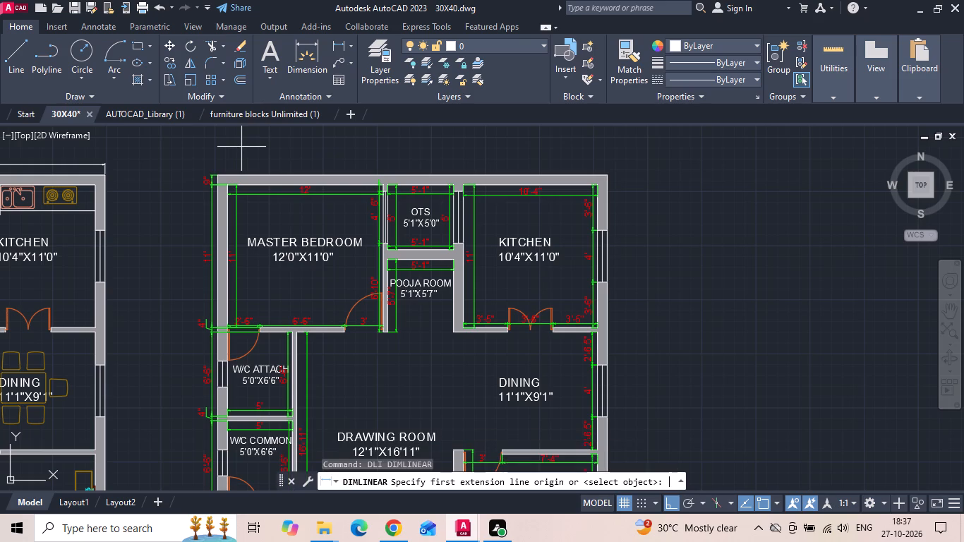
scroll(191, 171, up, 3)
scroll(251, 172, up, 2)
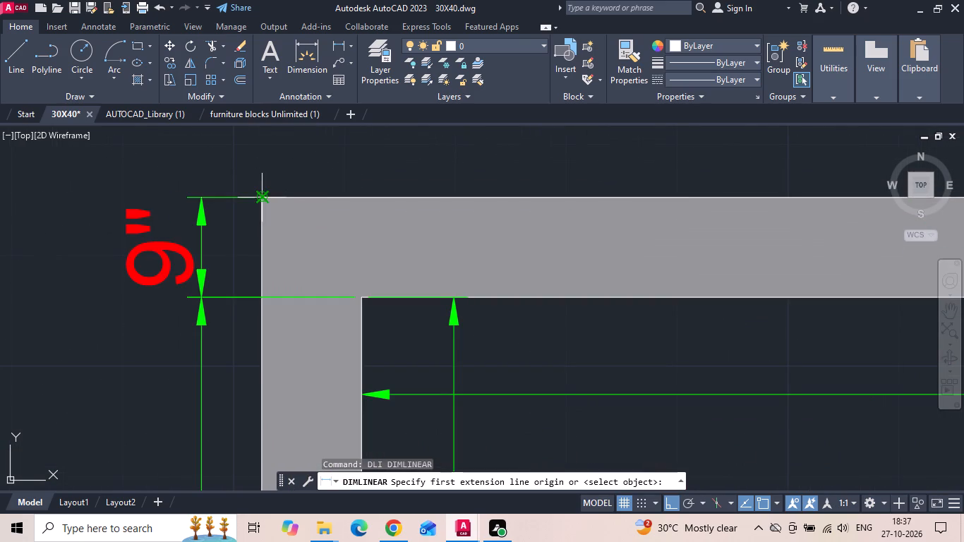
drag(262, 194, 267, 201)
click(364, 296)
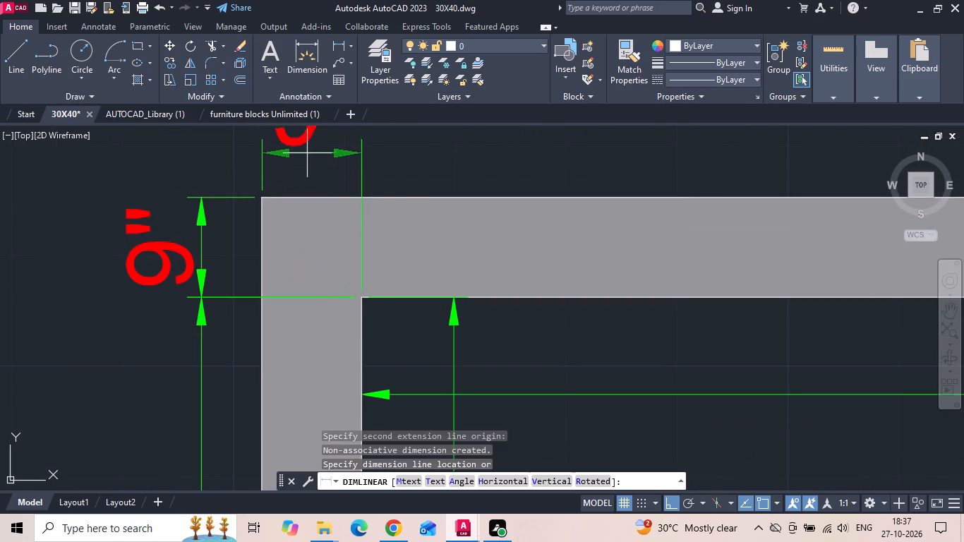
click(301, 167)
Continue the top chain across the master bedroom's width, the partition beside OTS, the OTS width and the wall before the kitchen.
scroll(299, 235, down, 1)
key(d)
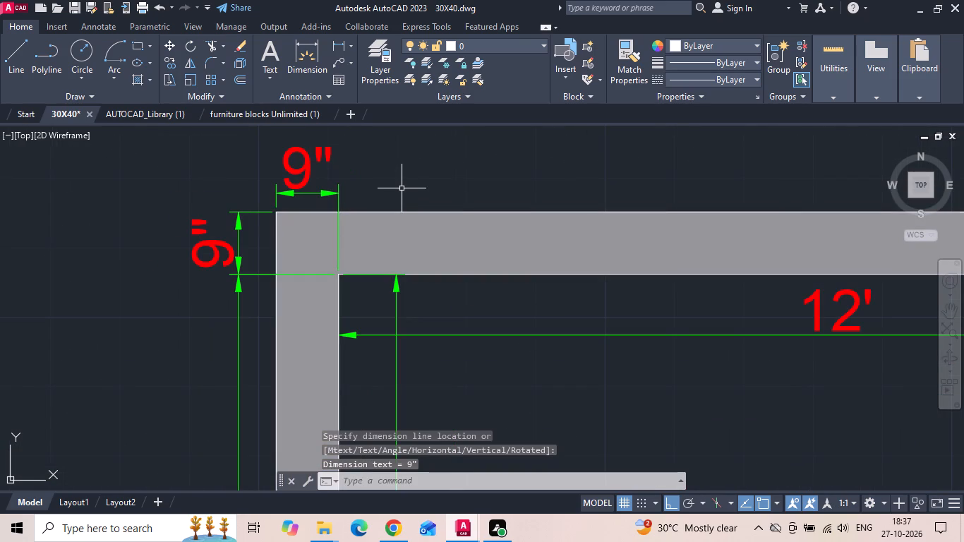
text(imcnt)
key(space)
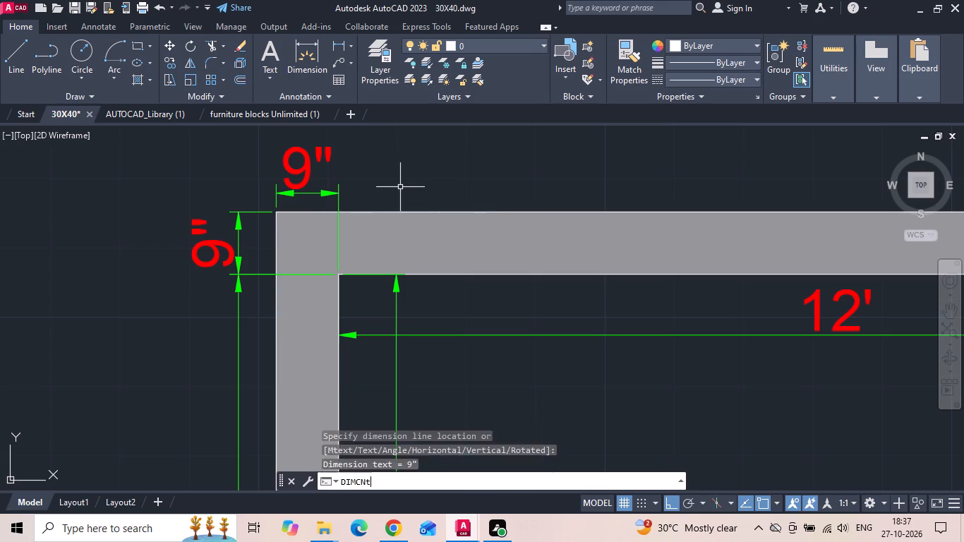
middle_drag(446, 179, 21, 221)
scroll(0, 238, down, 2)
scroll(399, 275, up, 2)
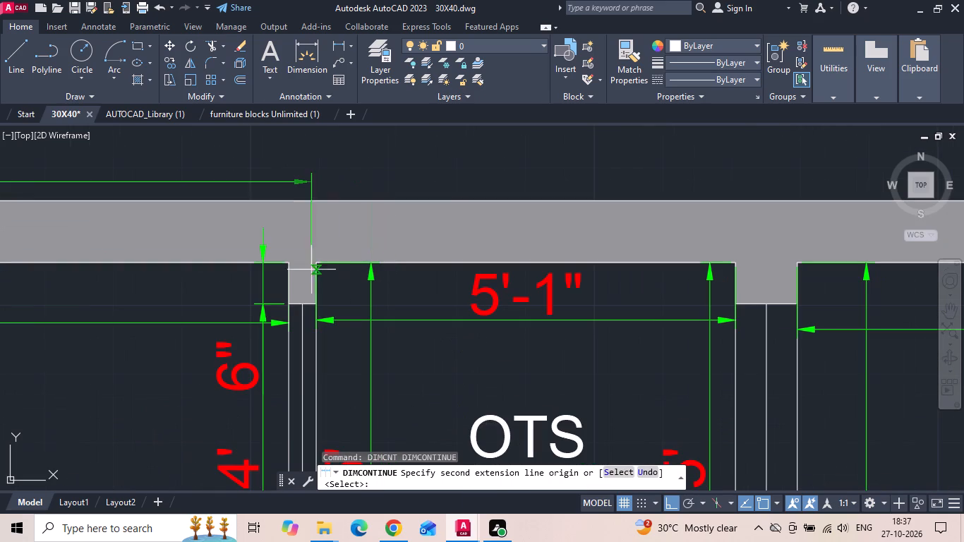
click(291, 263)
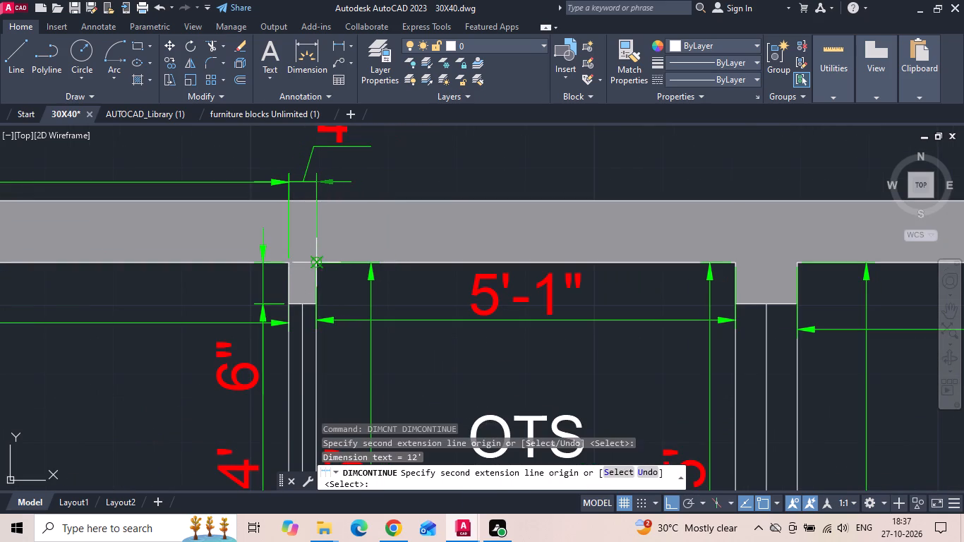
click(317, 265)
click(733, 263)
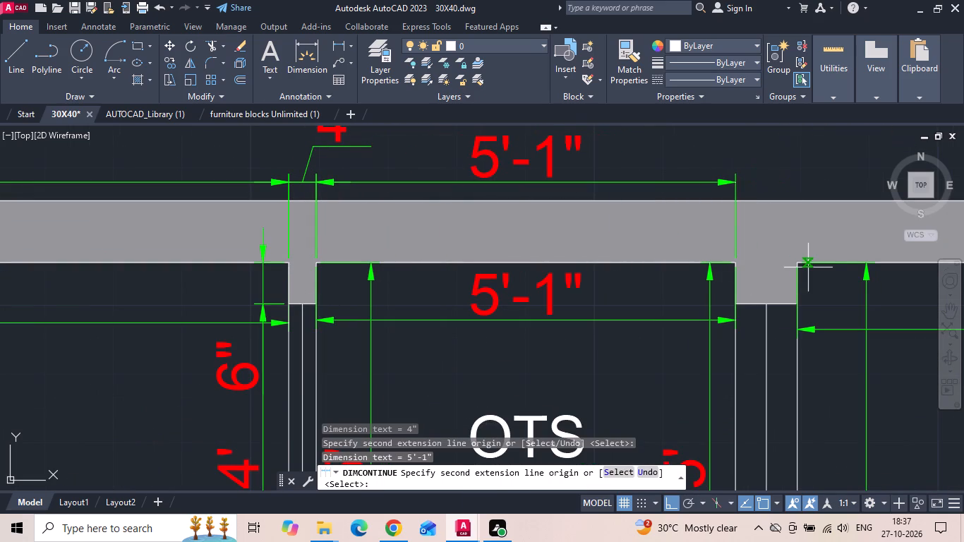
click(797, 263)
Complete the top chain across the kitchen's interior width and the right outer wall's thickness.
scroll(608, 195, down, 1)
middle_drag(707, 193, 0, 198)
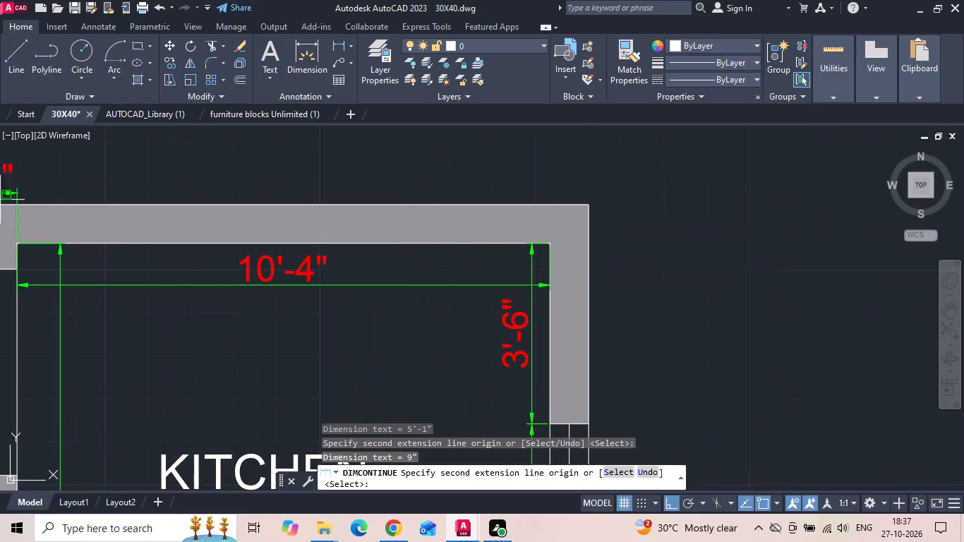
click(550, 244)
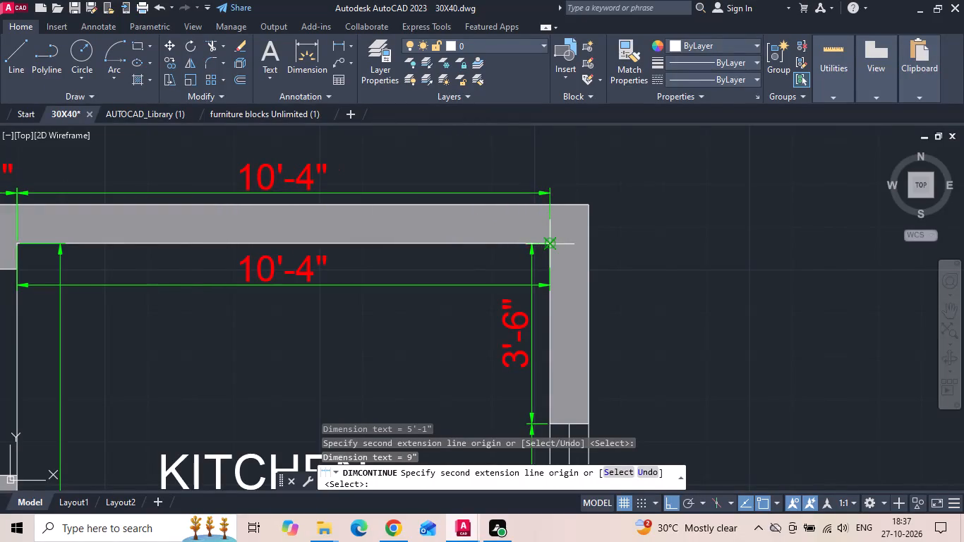
click(589, 202)
key(Escape)
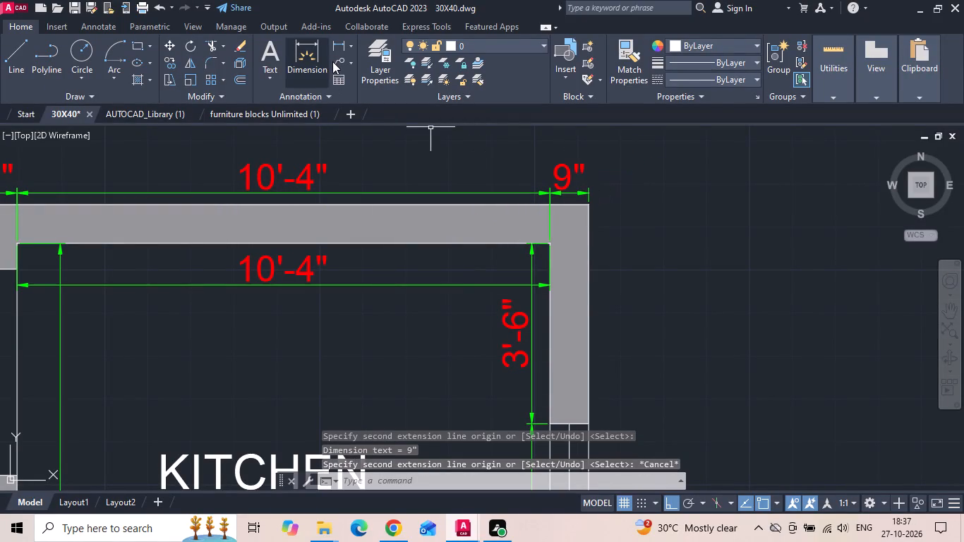
Add a vertical linear dimension outside the right wall for the top outer wall's thickness at the kitchen corner.
key(d)
text(li)
key(space)
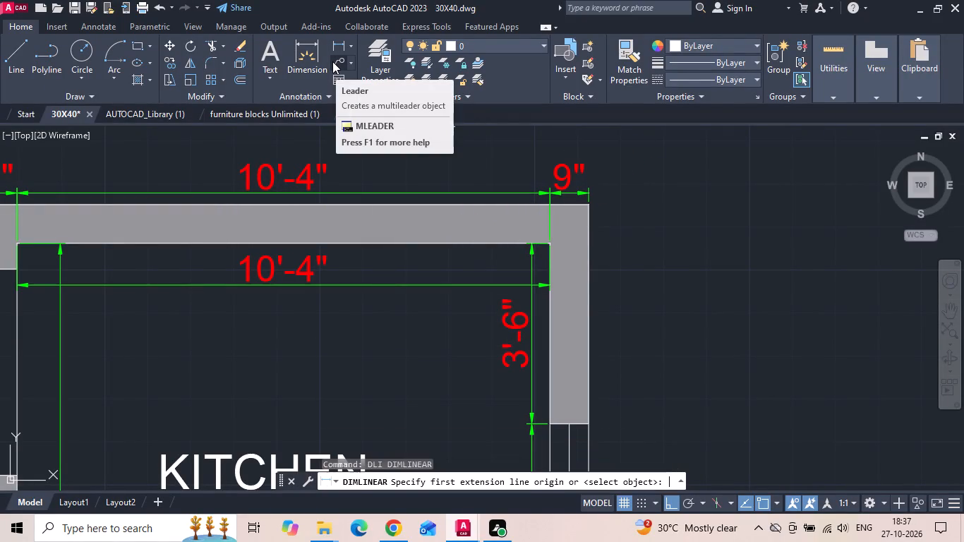
scroll(579, 208, up, 2)
drag(597, 192, 601, 208)
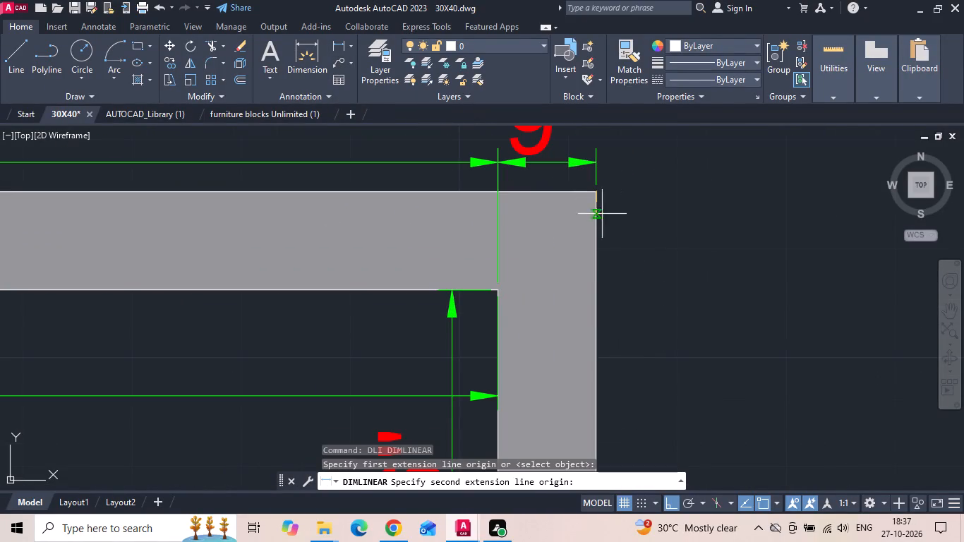
click(504, 290)
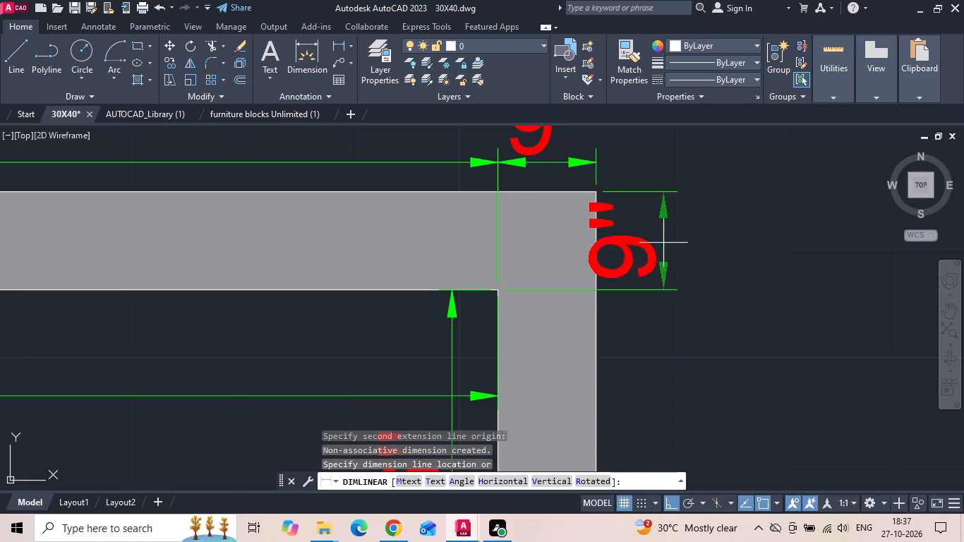
click(690, 235)
Continue the right-side chain downward across the kitchen's interior depth and the partition between kitchen and dining.
text(dimcnt)
key(space)
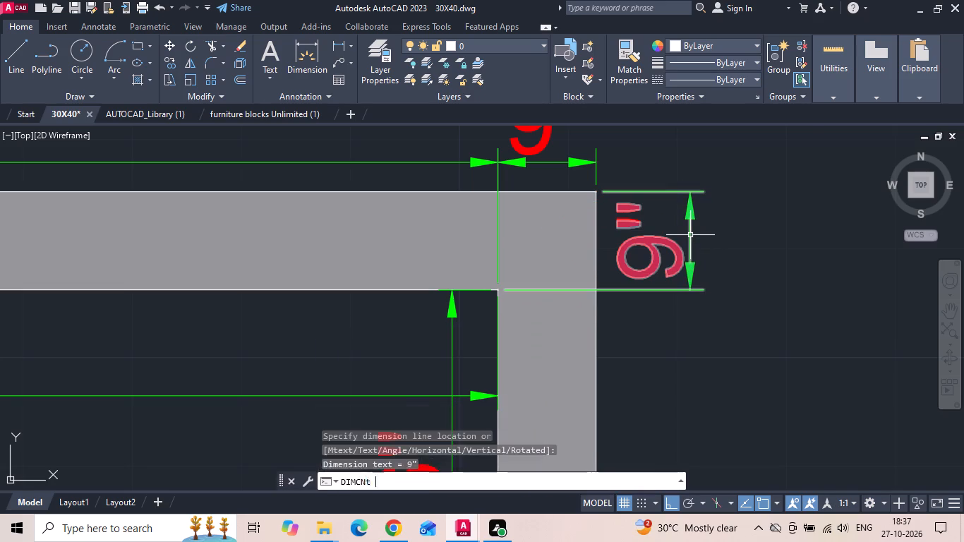
scroll(658, 207, down, 3)
middle_drag(656, 435, 627, 198)
scroll(604, 383, up, 2)
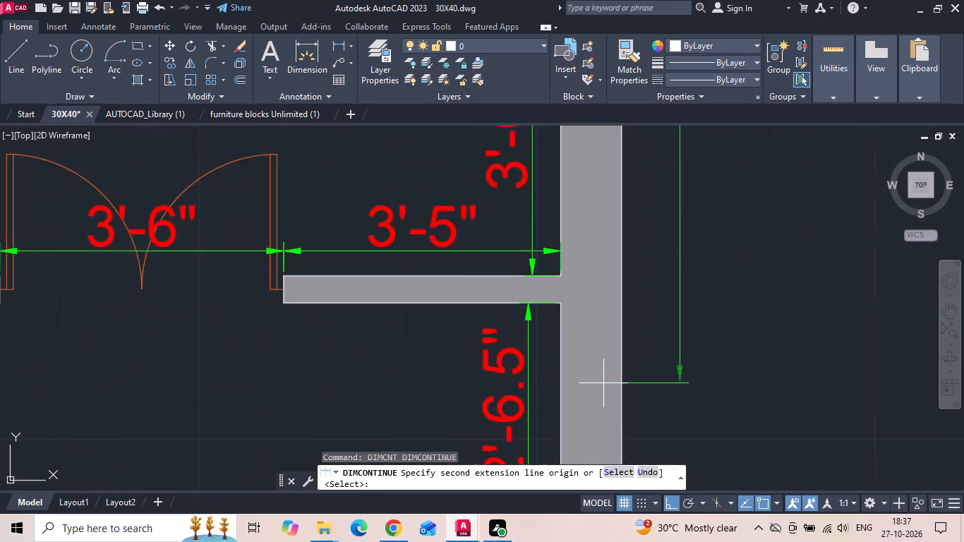
scroll(603, 383, up, 1)
click(535, 216)
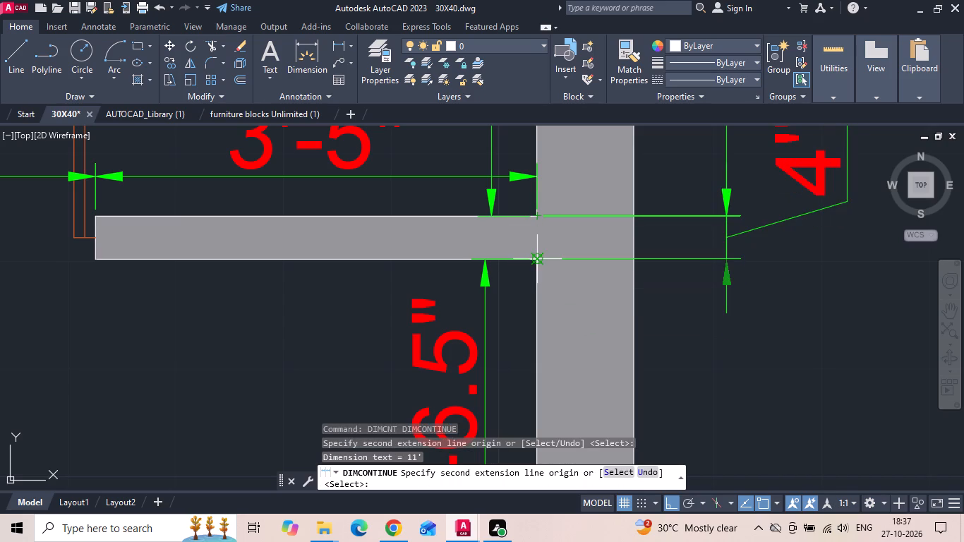
click(533, 260)
Continue the right-side chain across the dining area's depth and the partition above the bedroom.
scroll(536, 204, down, 3)
middle_drag(567, 368, 579, 181)
scroll(579, 335, up, 2)
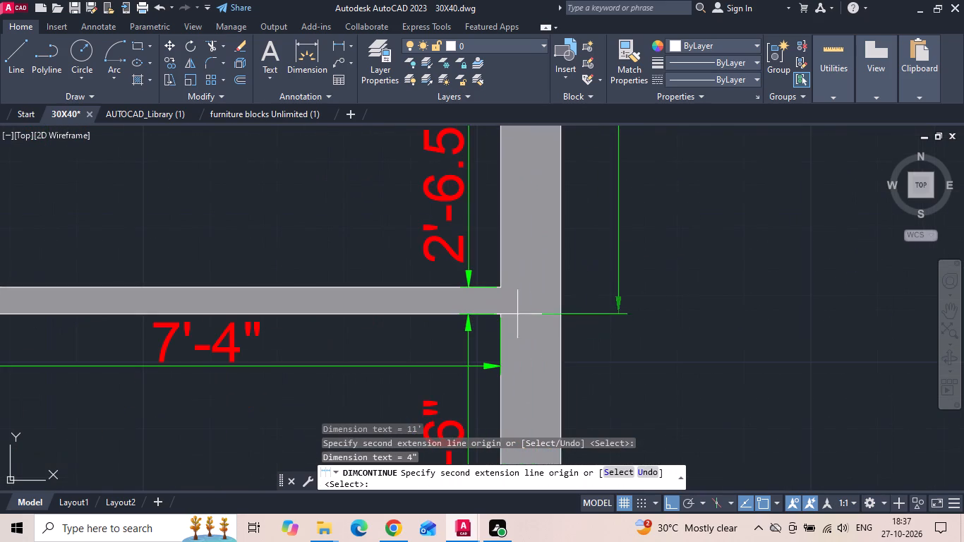
click(500, 288)
click(499, 310)
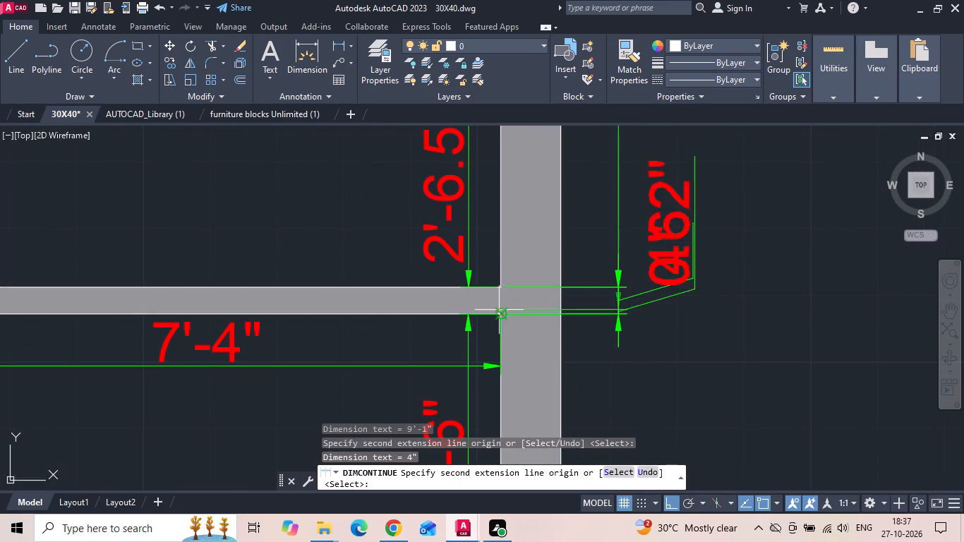
Continue the right-side chain across the bedroom's interior depth and the wall between bedroom and staircase.
scroll(645, 217, down, 2)
middle_drag(659, 327, 625, 236)
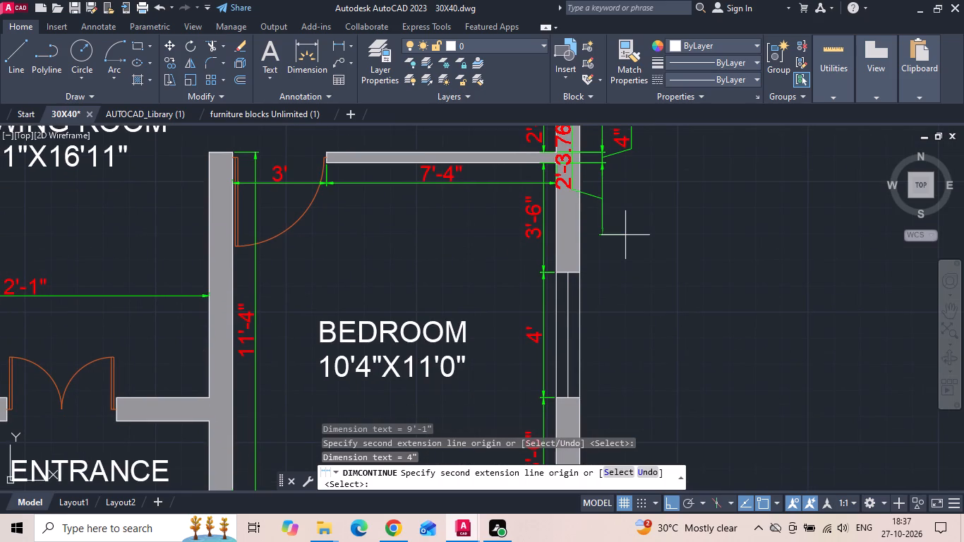
middle_drag(627, 319, 606, 182)
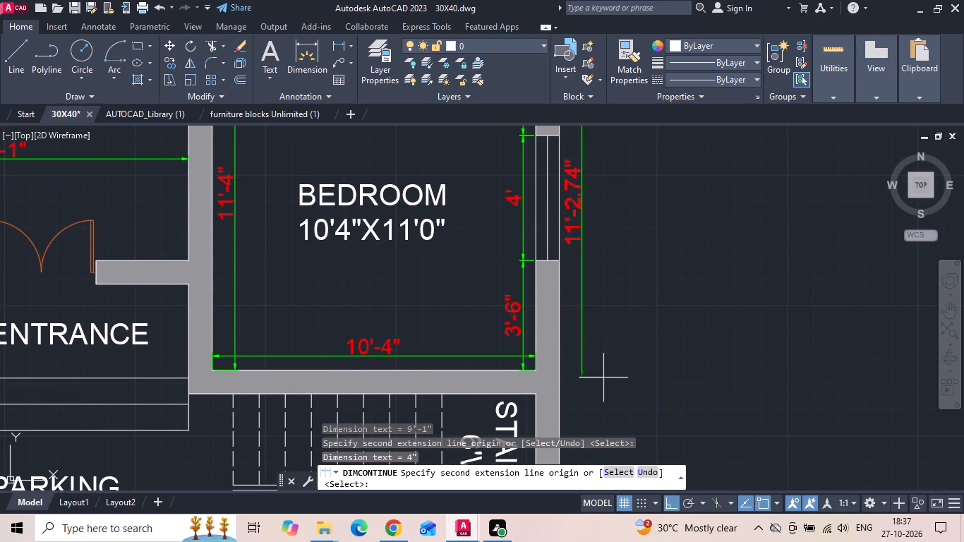
scroll(586, 395, up, 2)
click(452, 332)
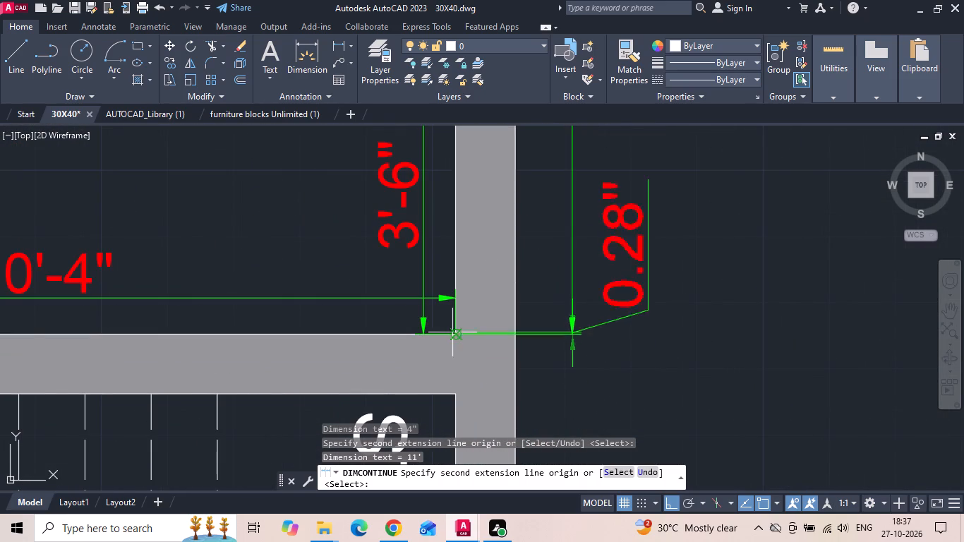
click(455, 392)
Complete the right-side chain across the staircase's depth and the bottom outer wall's thickness.
scroll(675, 247, down, 4)
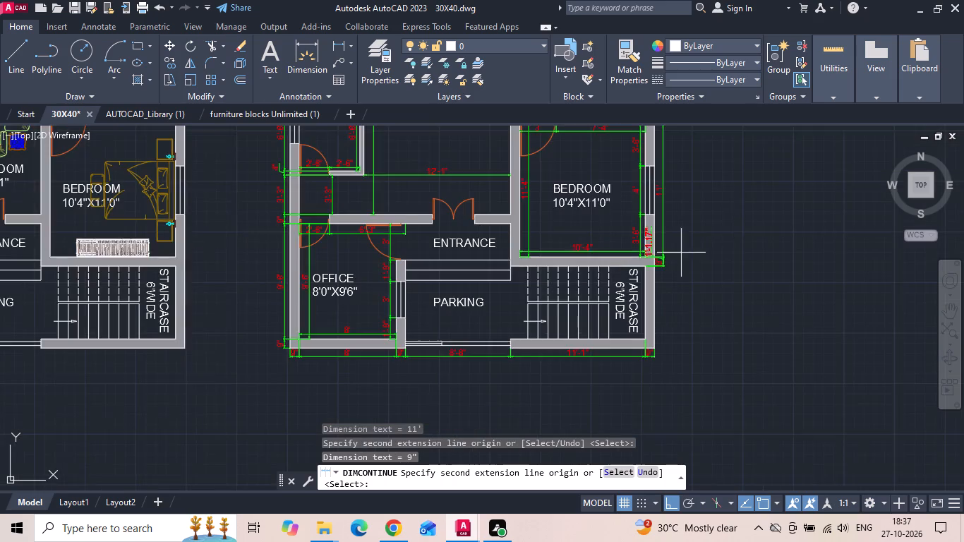
scroll(675, 329, up, 3)
click(538, 373)
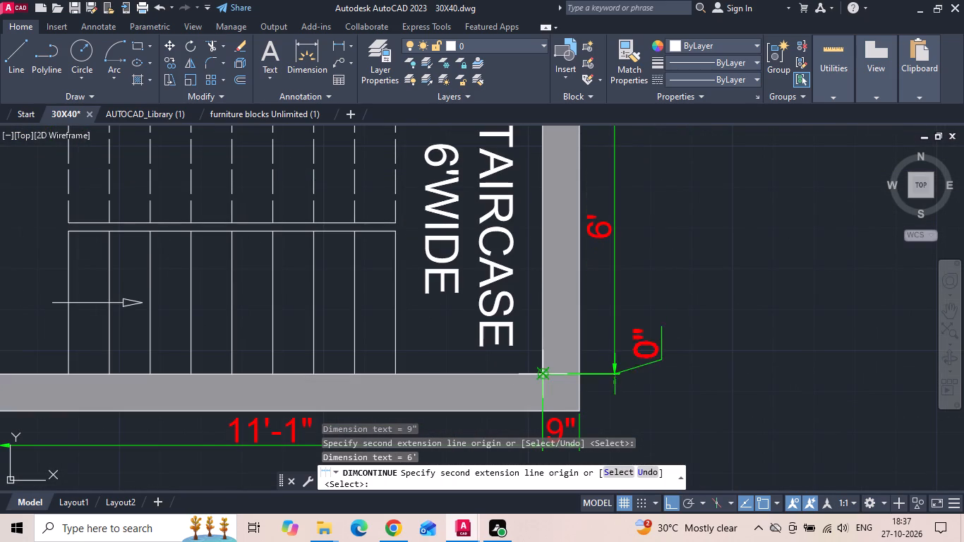
click(545, 410)
key(Escape)
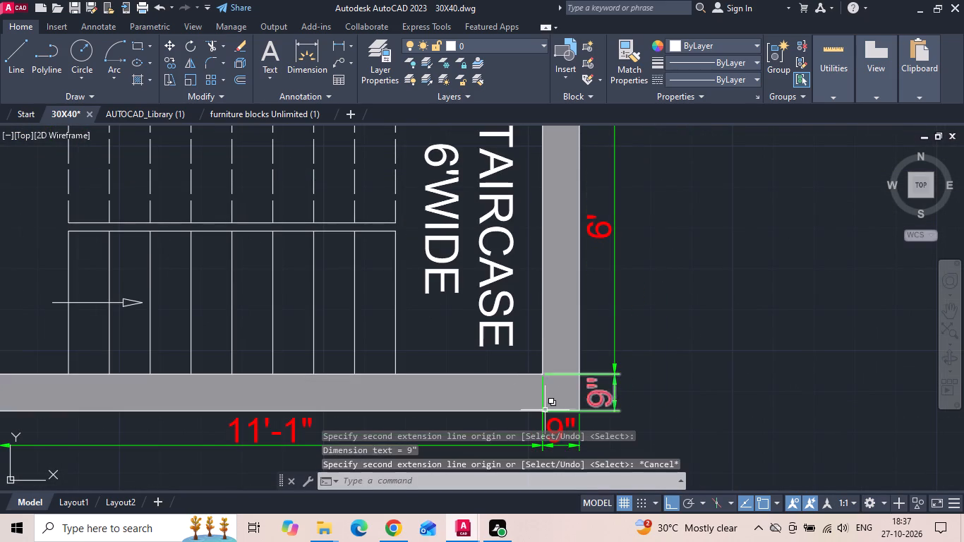
Save the drawing.
key(ctrl+s)
key(ctrl+s)
Add an overall linear dimension of the house's full width below the bottom chain, between the outer bottom corners.
scroll(621, 339, down, 3)
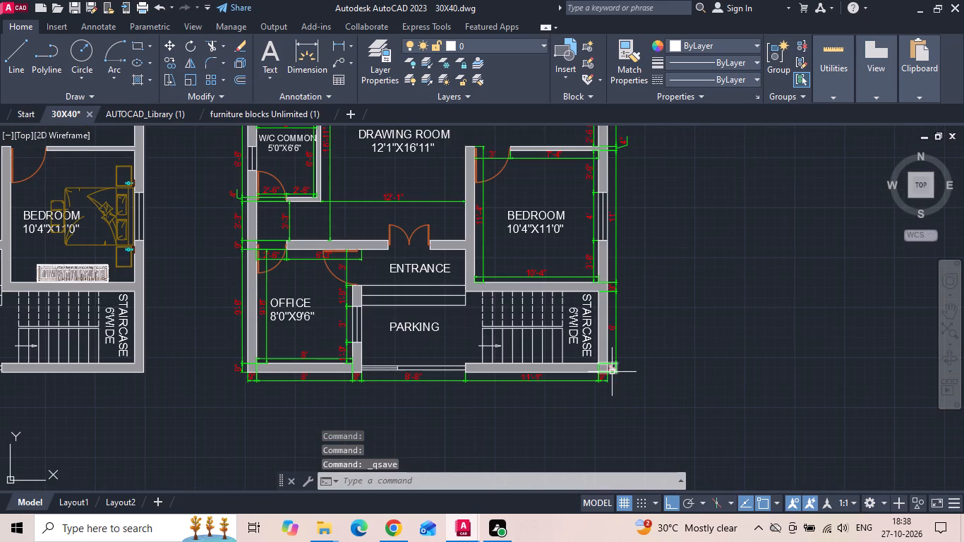
click(332, 46)
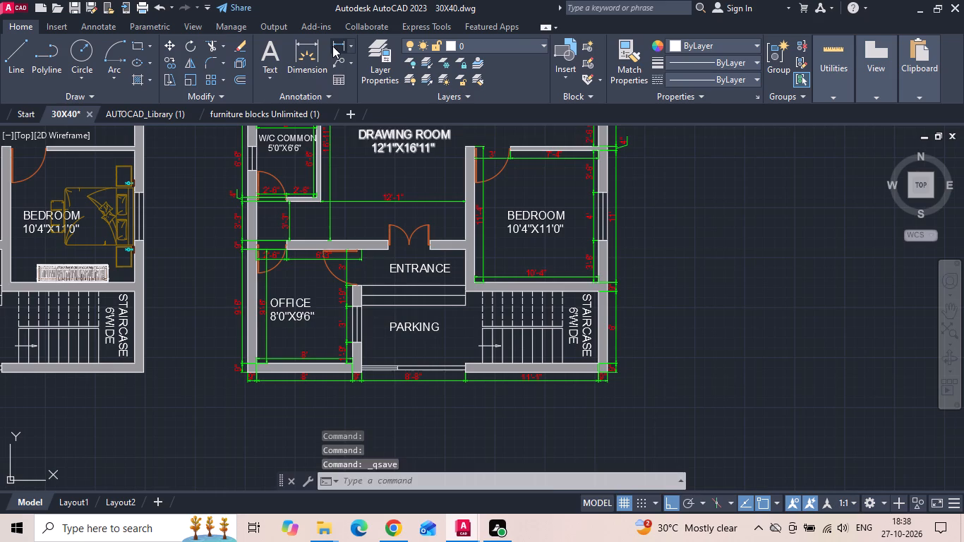
scroll(274, 402, up, 3)
scroll(157, 311, up, 2)
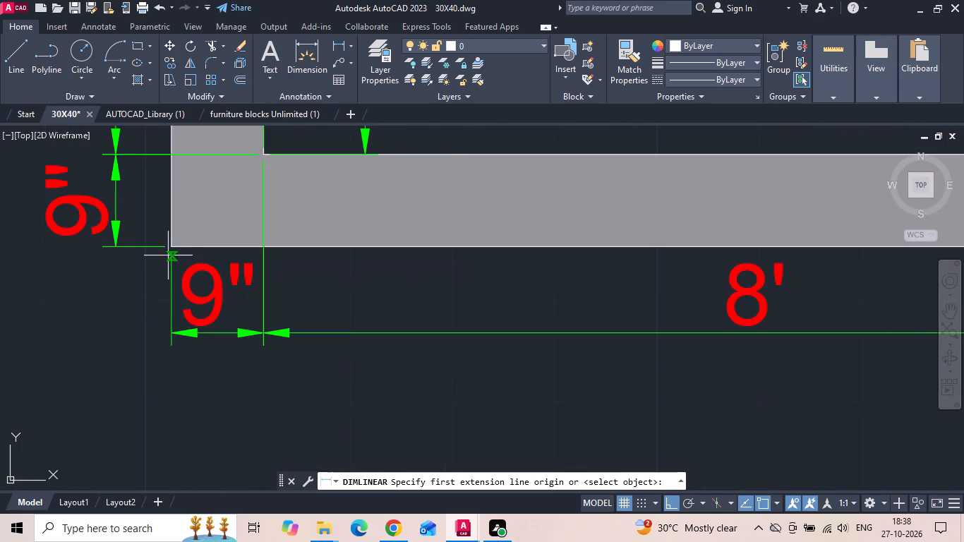
click(171, 248)
scroll(128, 297, down, 4)
scroll(713, 293, up, 3)
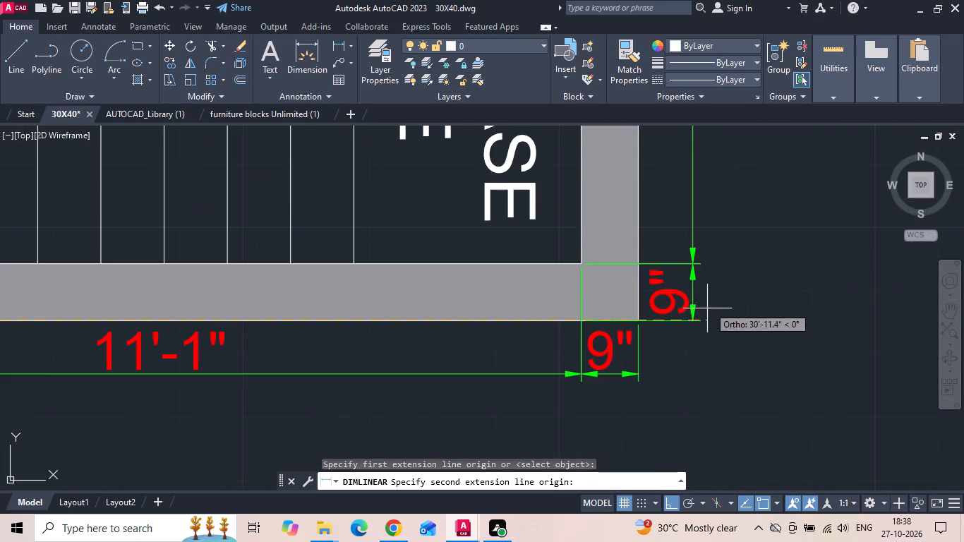
scroll(644, 327, up, 3)
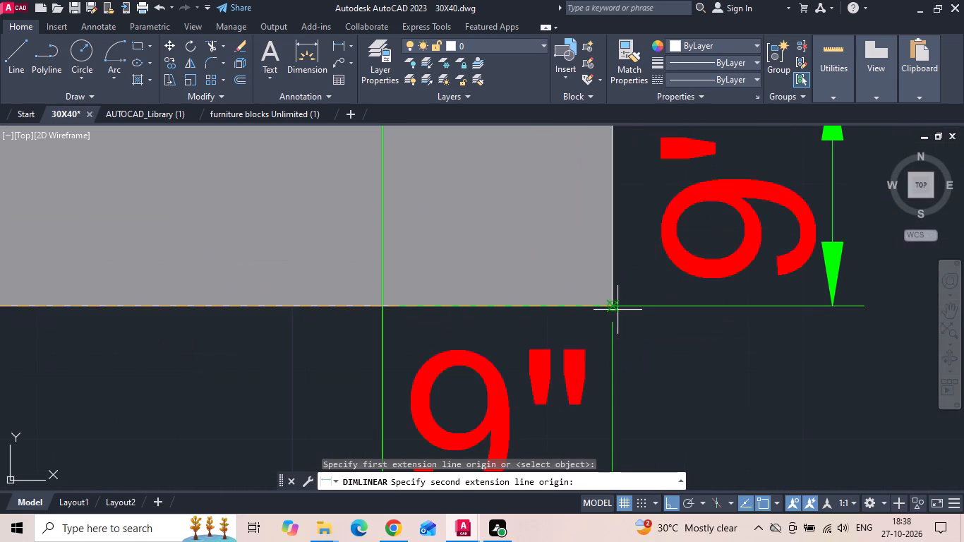
click(615, 307)
scroll(621, 306, down, 8)
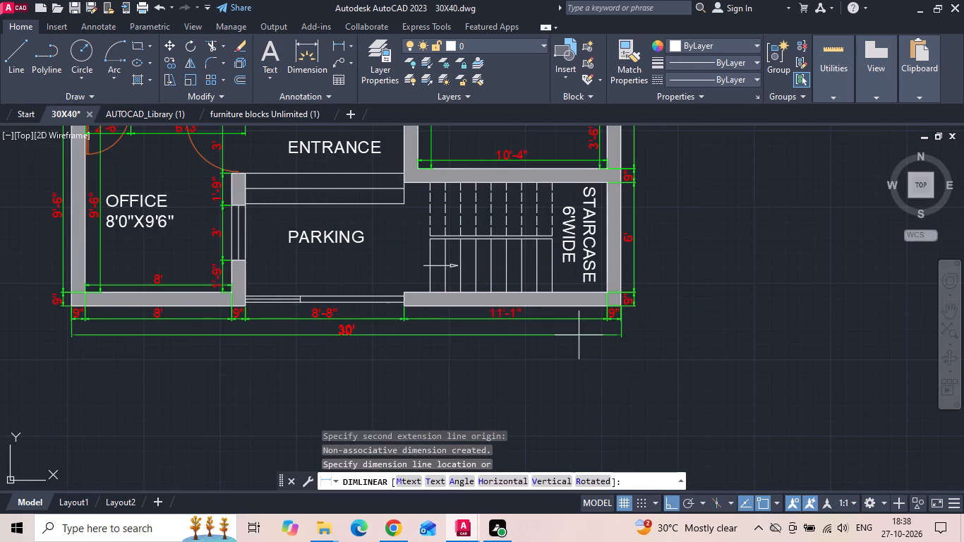
click(579, 335)
Add a linear dimension of the parking's width just inside its front opening, between the office wall and the staircase wall end.
key(d)
text(li)
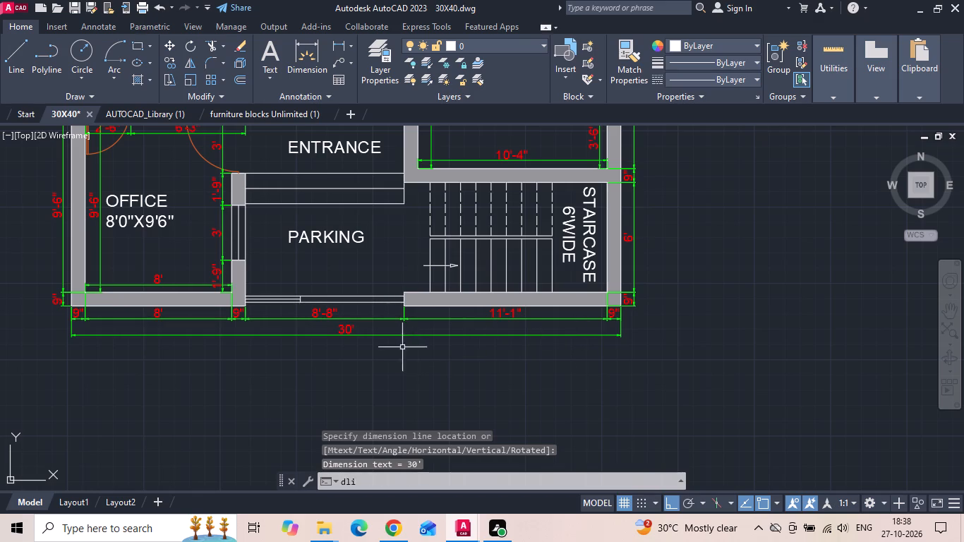
key(space)
scroll(281, 277, up, 2)
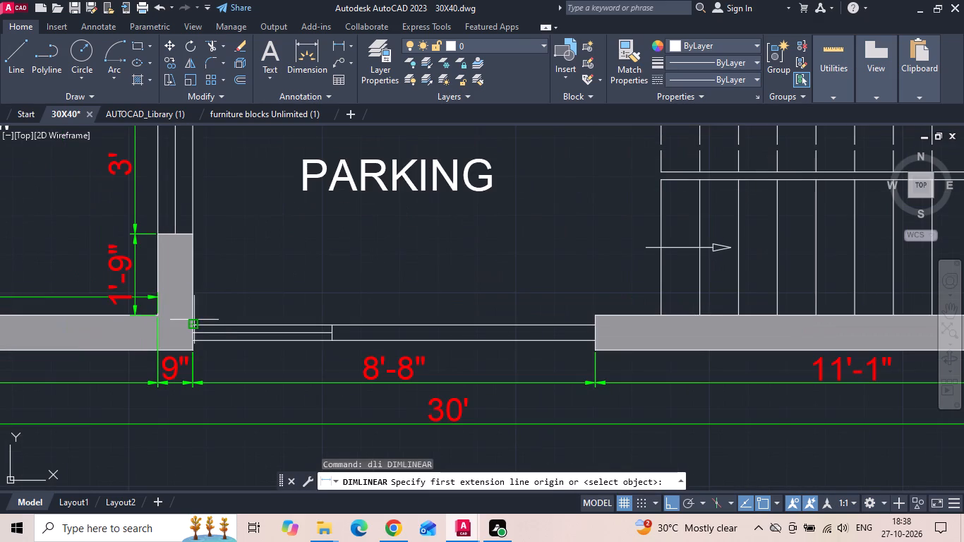
scroll(200, 342, down, 1)
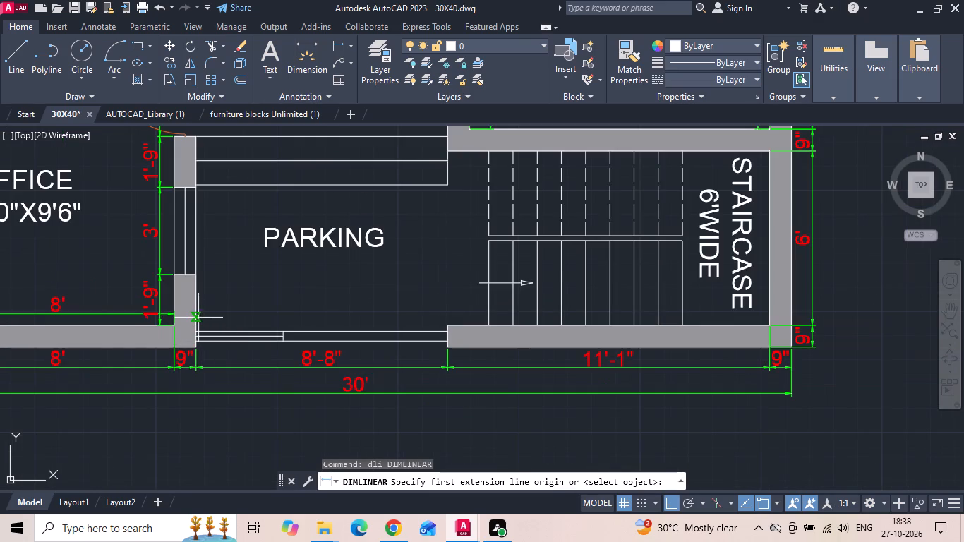
click(198, 318)
click(450, 325)
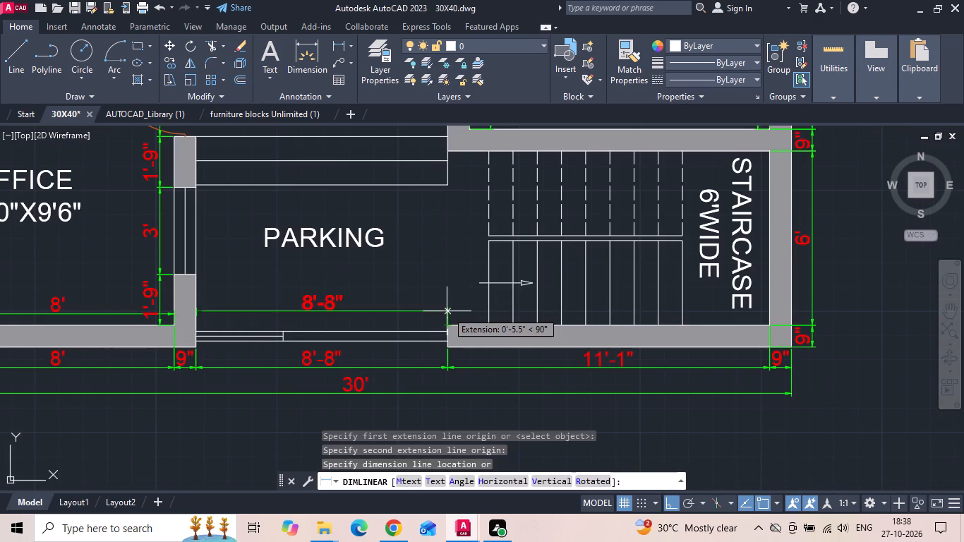
click(445, 309)
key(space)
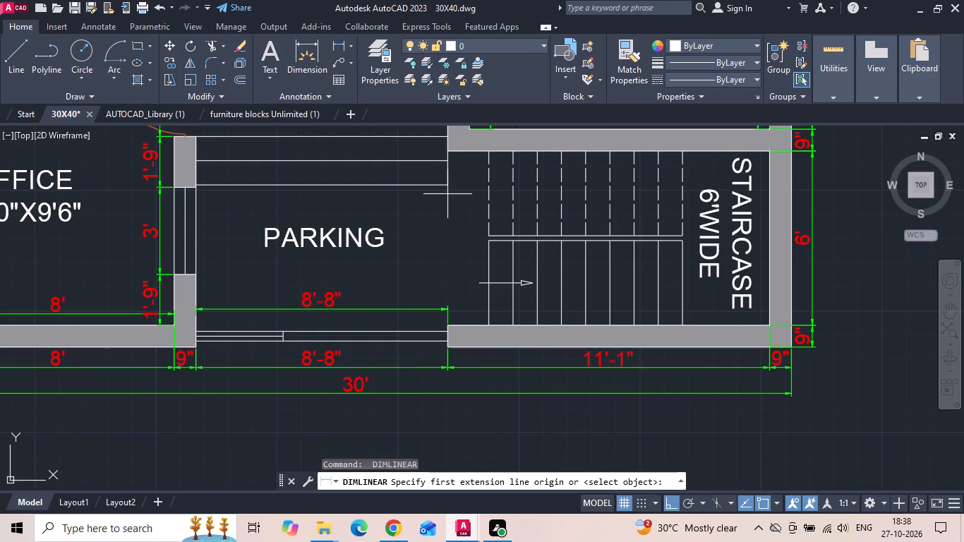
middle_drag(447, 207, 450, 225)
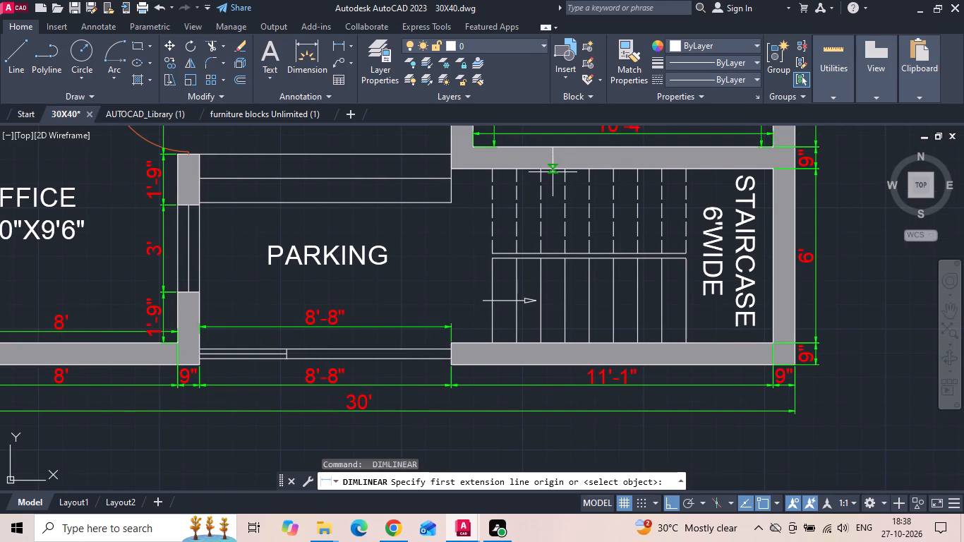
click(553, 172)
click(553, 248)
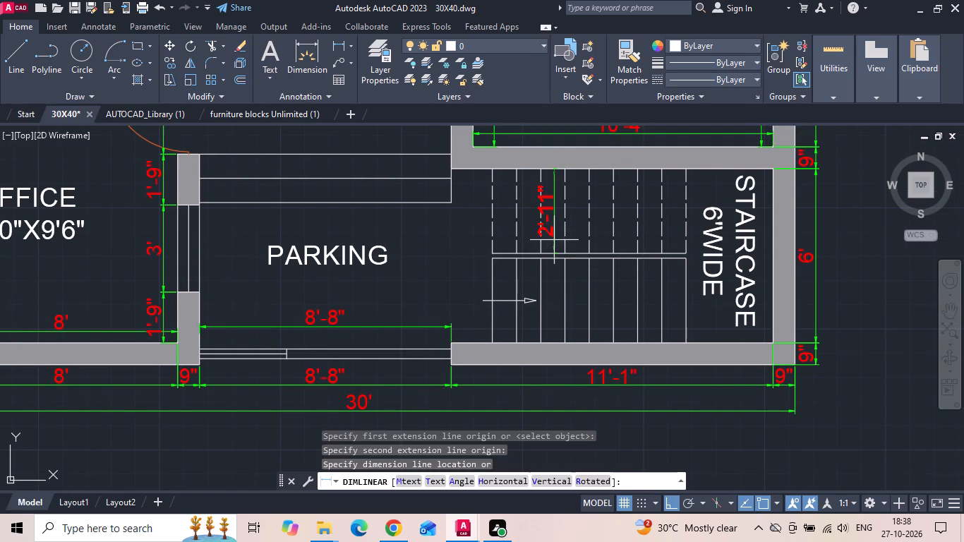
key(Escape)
Add a linear dimension of the staircase's interior depth along the inner face of its outer side wall.
scroll(493, 227, up, 2)
scroll(474, 250, down, 3)
key(space)
scroll(631, 255, up, 2)
drag(673, 182, 674, 189)
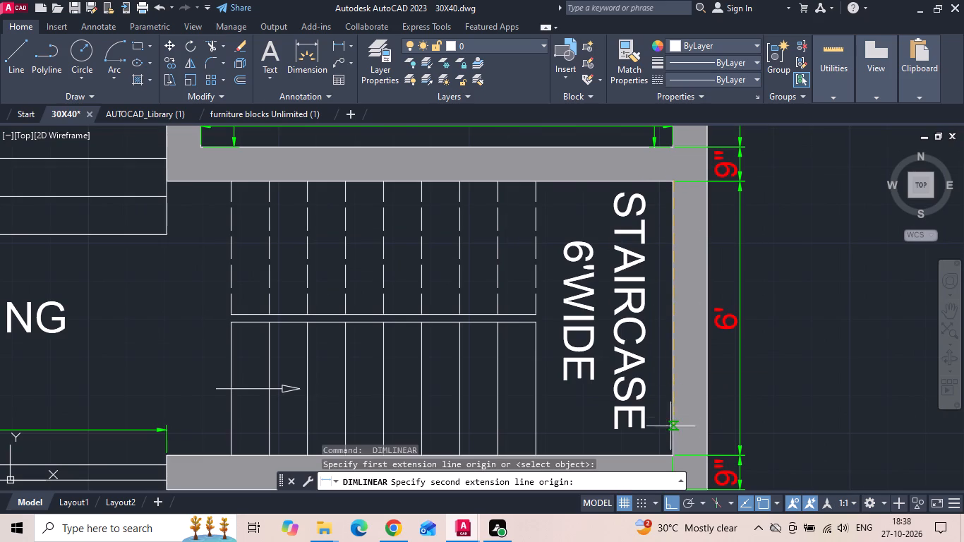
click(673, 454)
click(663, 409)
scroll(663, 406, down, 2)
scroll(448, 343, up, 1)
Add a linear dimension of the entrance's depth beside the bedroom wall, from the drawing room wall to the first step line.
key(space)
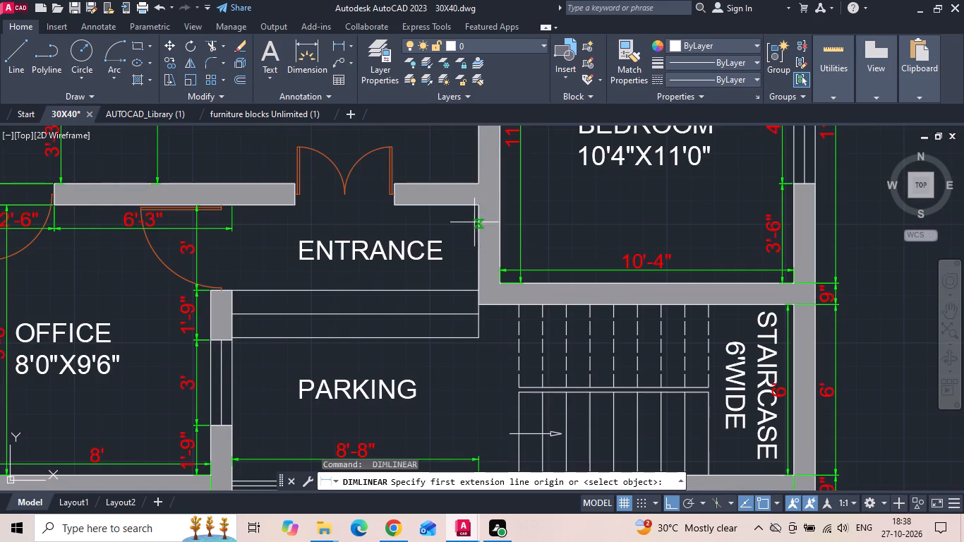
drag(476, 209, 478, 216)
click(478, 287)
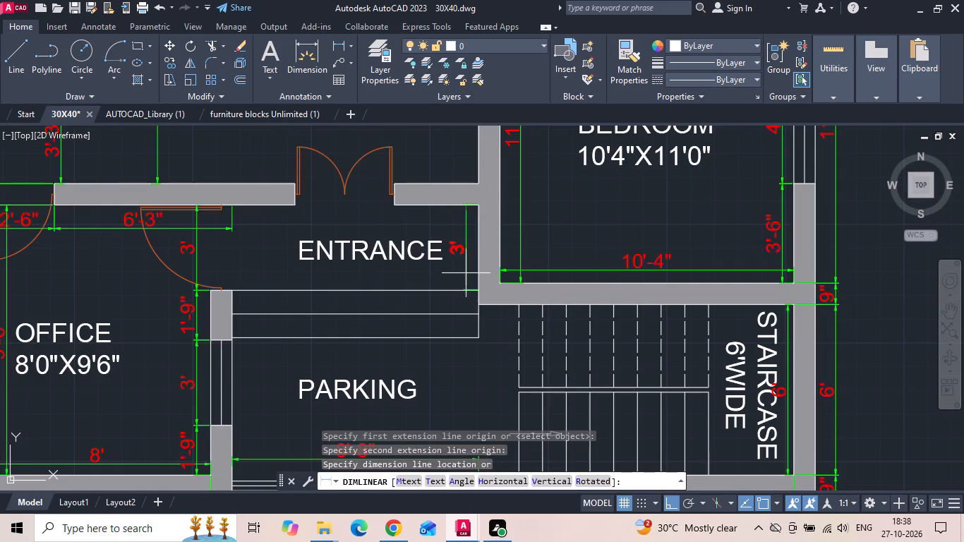
click(466, 271)
scroll(468, 274, down, 2)
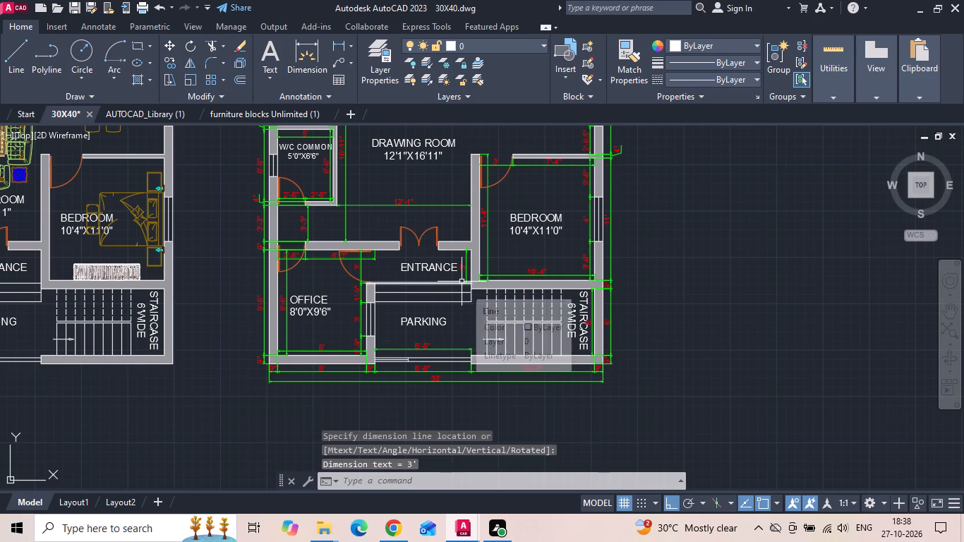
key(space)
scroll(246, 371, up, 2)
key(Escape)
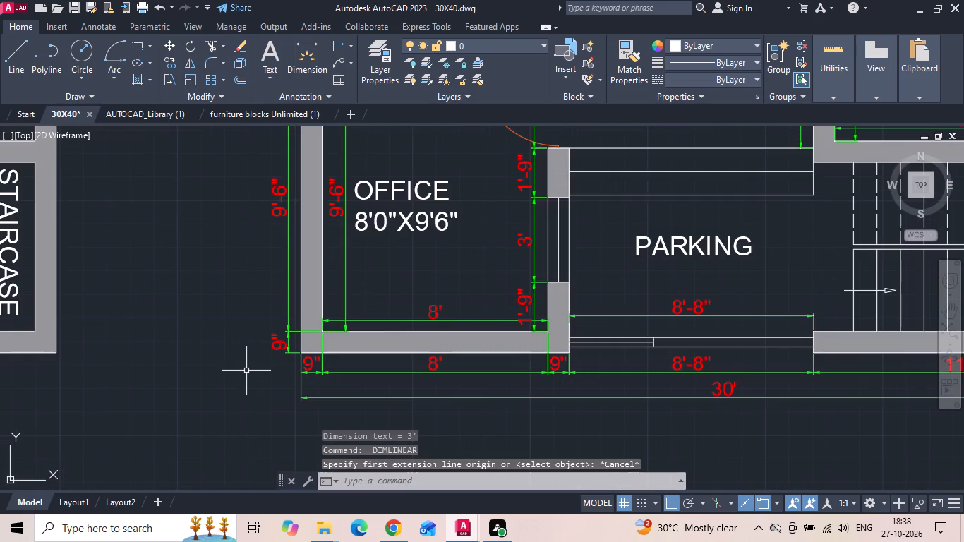
Add an overall vertical linear dimension of the house's full depth outside the left-side chain, between the outer left corners.
key(d)
text(li)
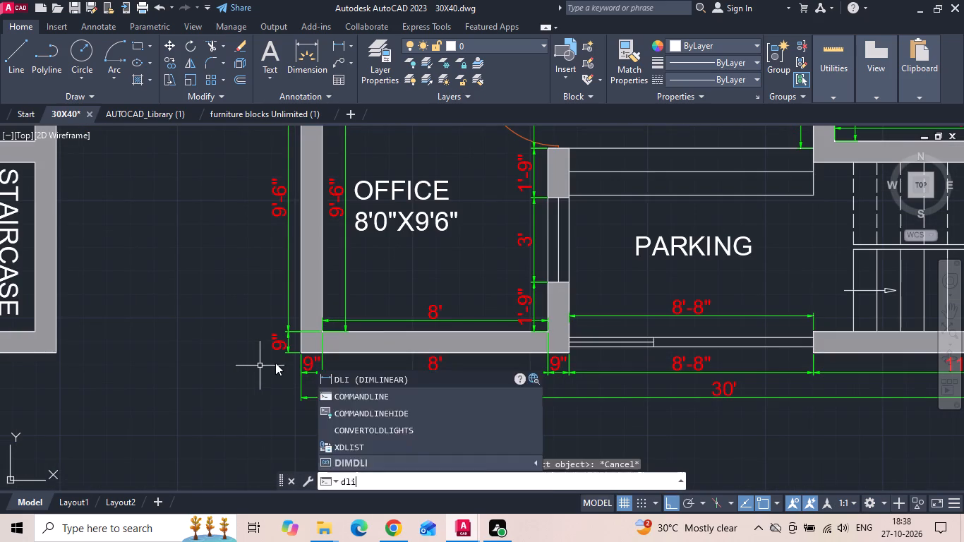
key(space)
scroll(299, 359, up, 3)
click(298, 337)
scroll(283, 414, down, 7)
scroll(276, 246, up, 6)
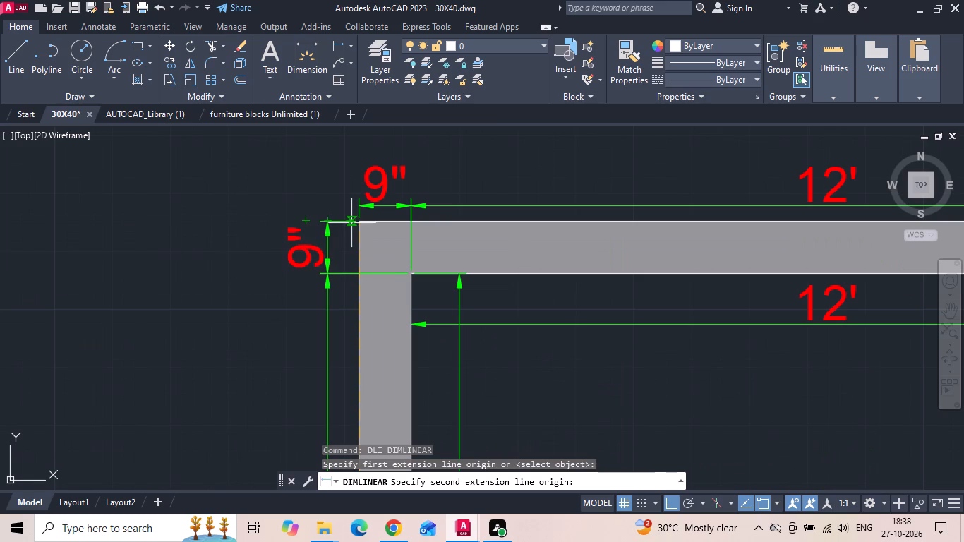
click(362, 219)
scroll(361, 224, down, 4)
scroll(370, 356, down, 4)
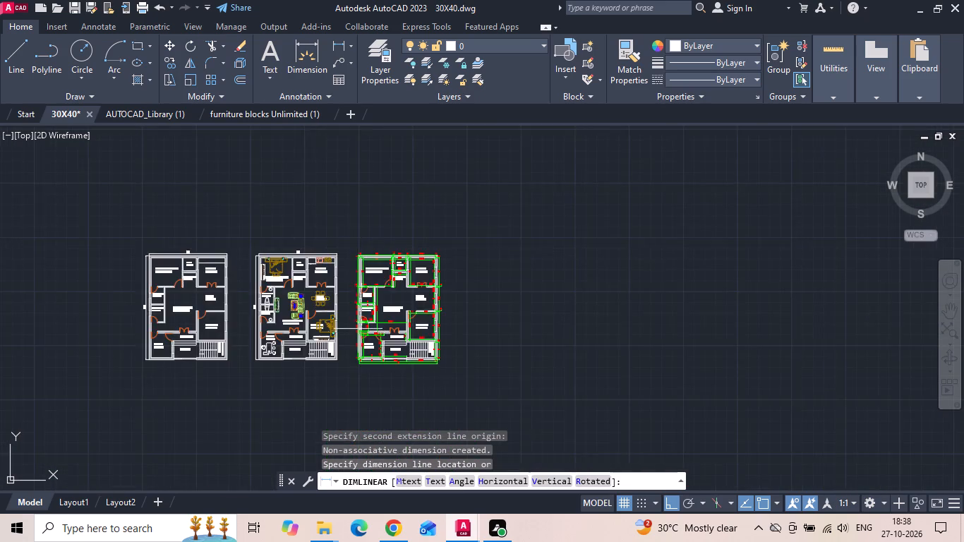
scroll(358, 340, up, 4)
scroll(342, 247, up, 2)
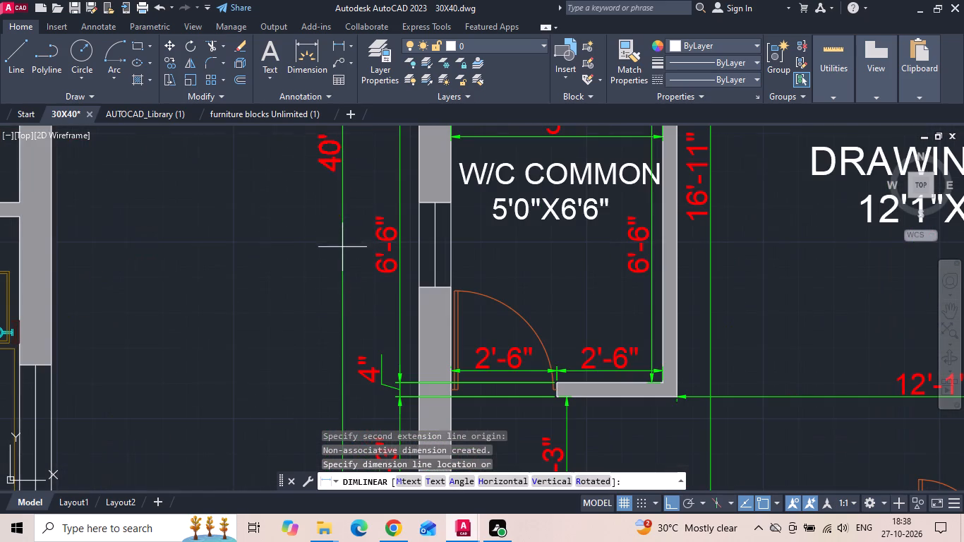
click(347, 236)
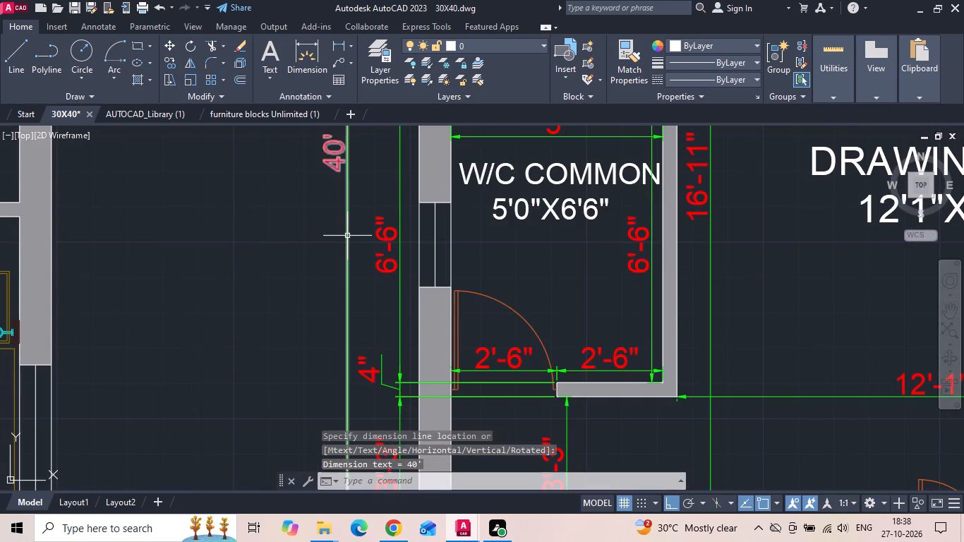
Add an overall linear dimension of the house's full width above the top chain, between the outer top corners.
scroll(300, 241, down, 4)
key(d)
text(li)
key(space)
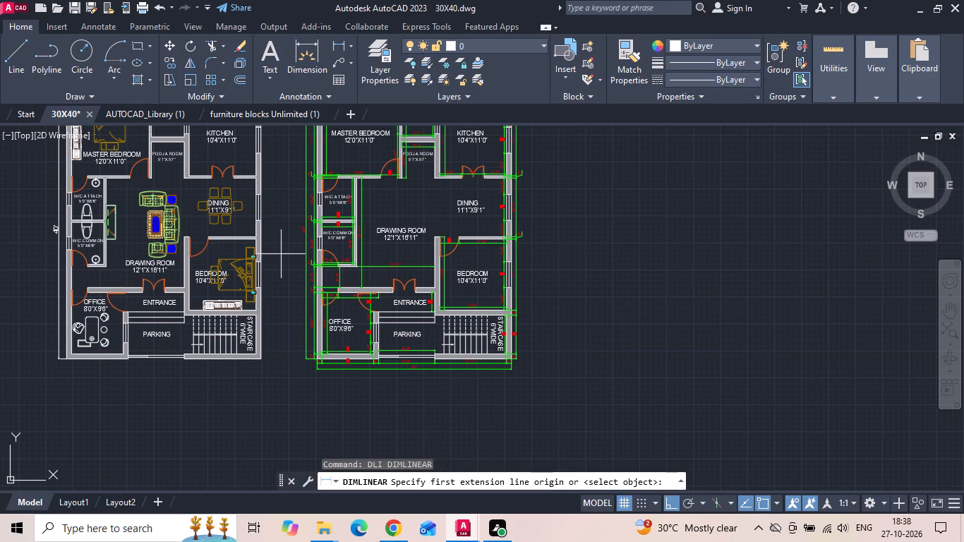
scroll(325, 294, down, 1)
scroll(342, 165, up, 3)
scroll(277, 183, up, 3)
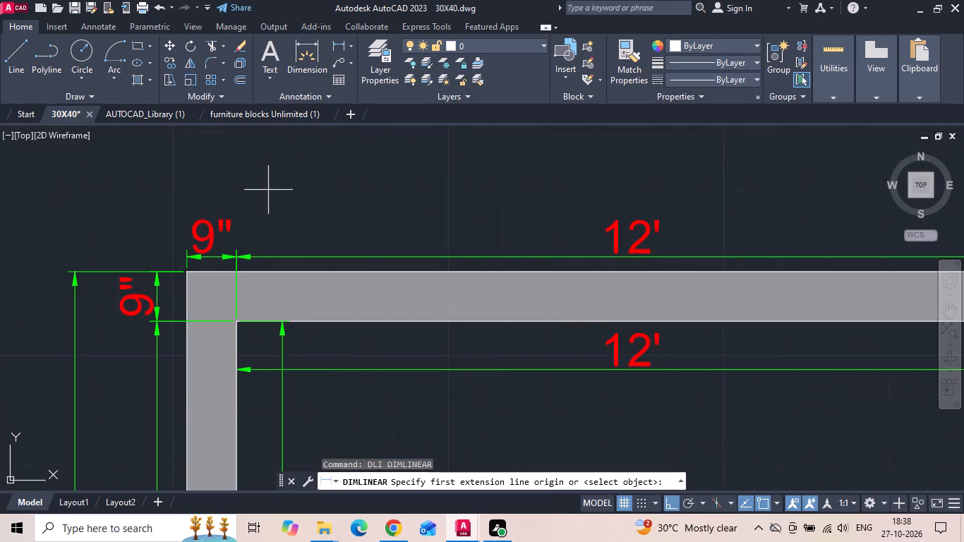
scroll(191, 270, up, 2)
click(176, 272)
scroll(103, 279, down, 4)
middle_drag(545, 293, 401, 287)
scroll(699, 274, up, 1)
scroll(773, 262, up, 1)
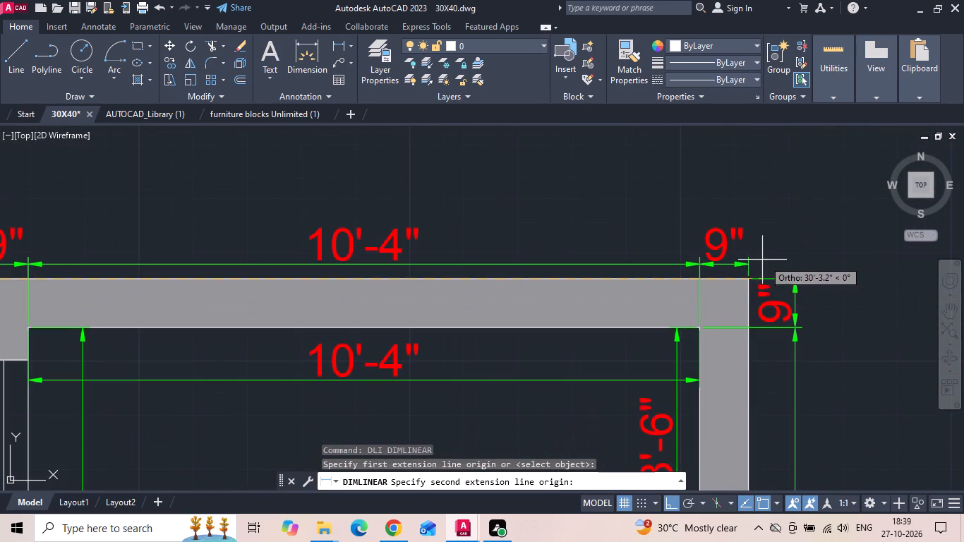
click(747, 282)
scroll(745, 282, down, 2)
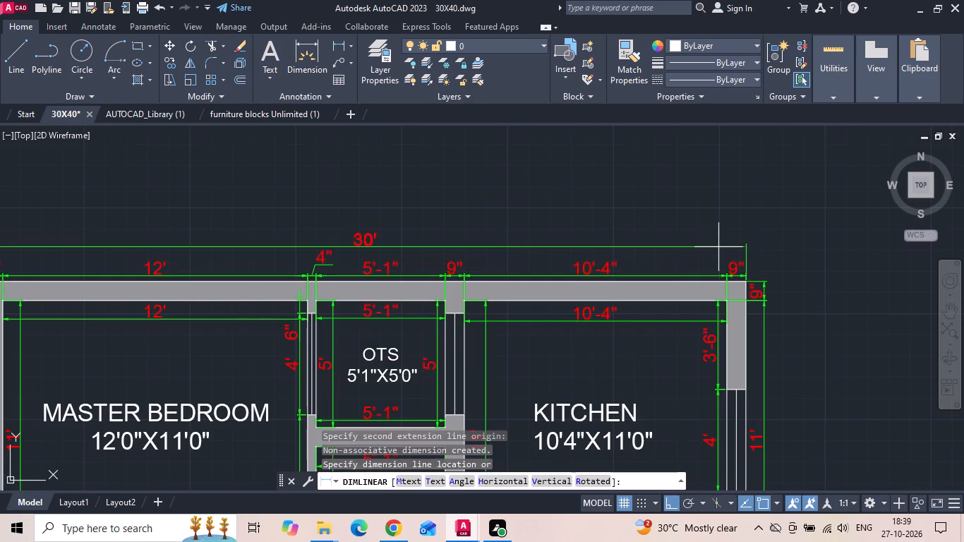
click(718, 245)
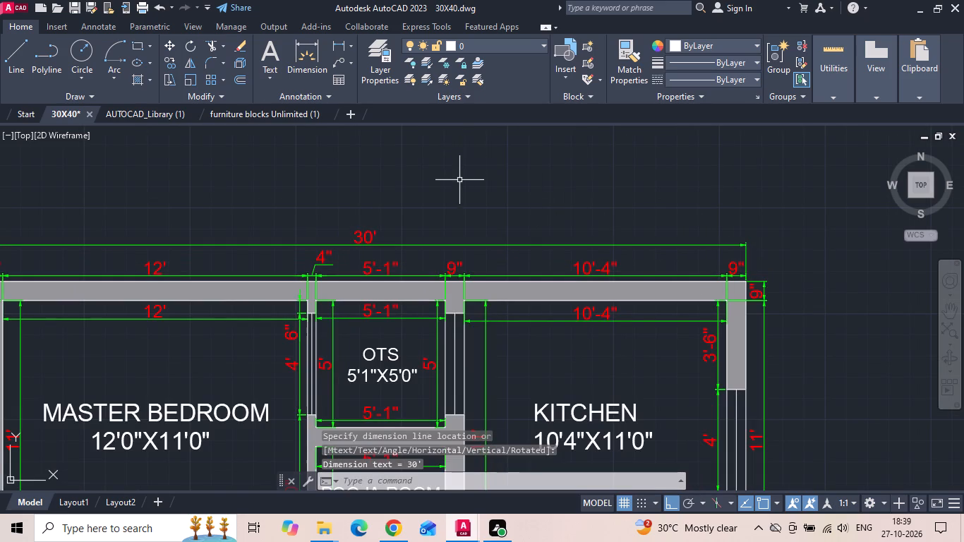
Add an overall vertical linear dimension of the house's full depth outside the right-side chain, between the outer right corners.
text(dli)
key(space)
scroll(186, 204, down, 1)
scroll(560, 249, up, 3)
scroll(482, 246, up, 2)
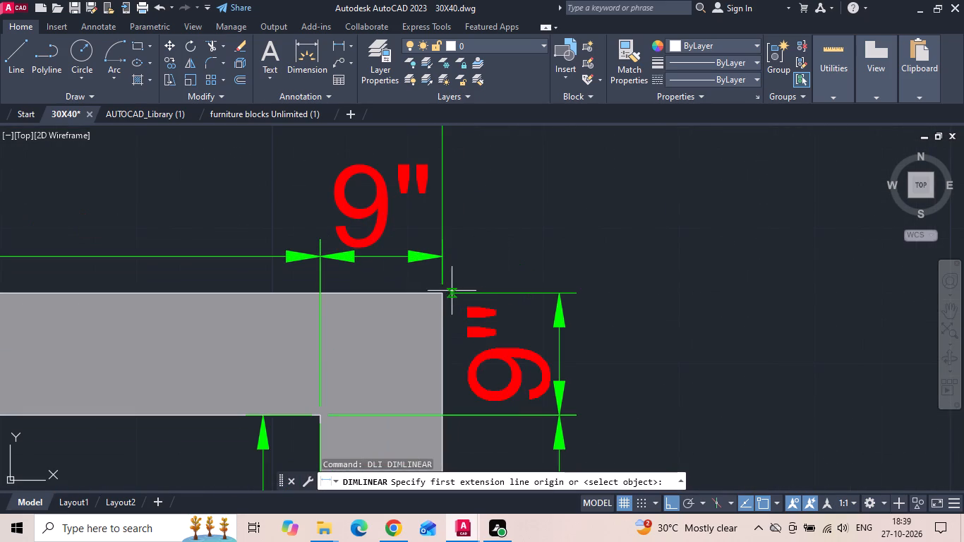
drag(438, 291, 448, 288)
scroll(558, 188, down, 7)
middle_drag(561, 359, 534, 220)
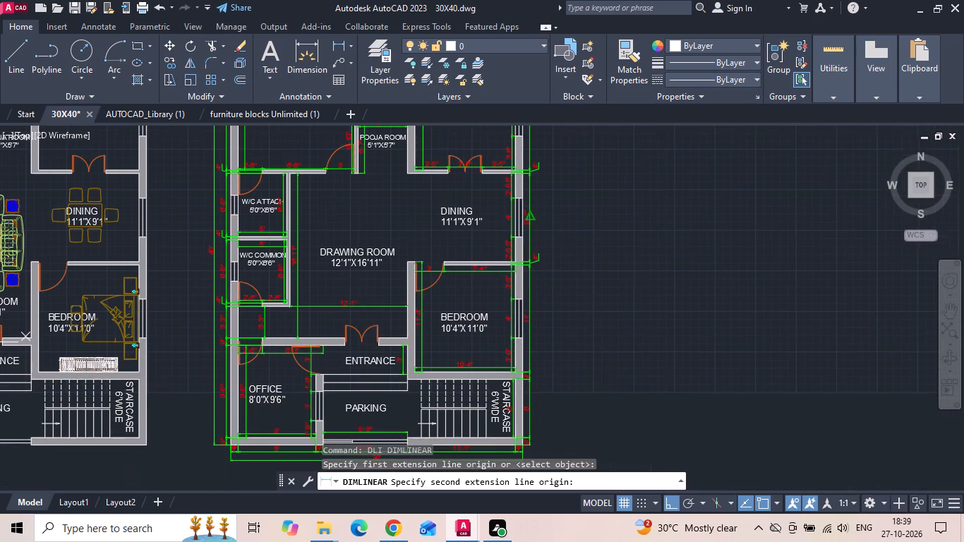
middle_drag(555, 431, 544, 385)
scroll(534, 399, up, 3)
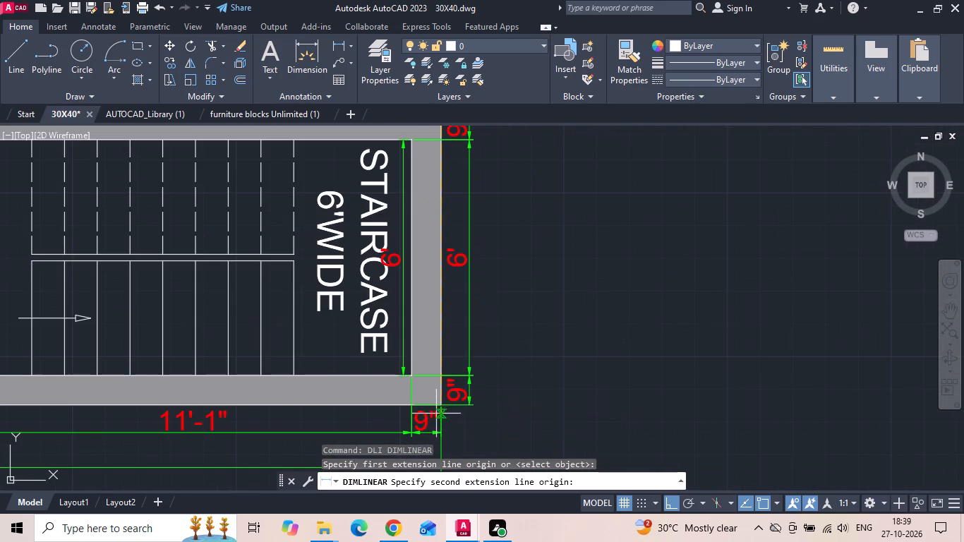
click(438, 408)
scroll(500, 414, down, 3)
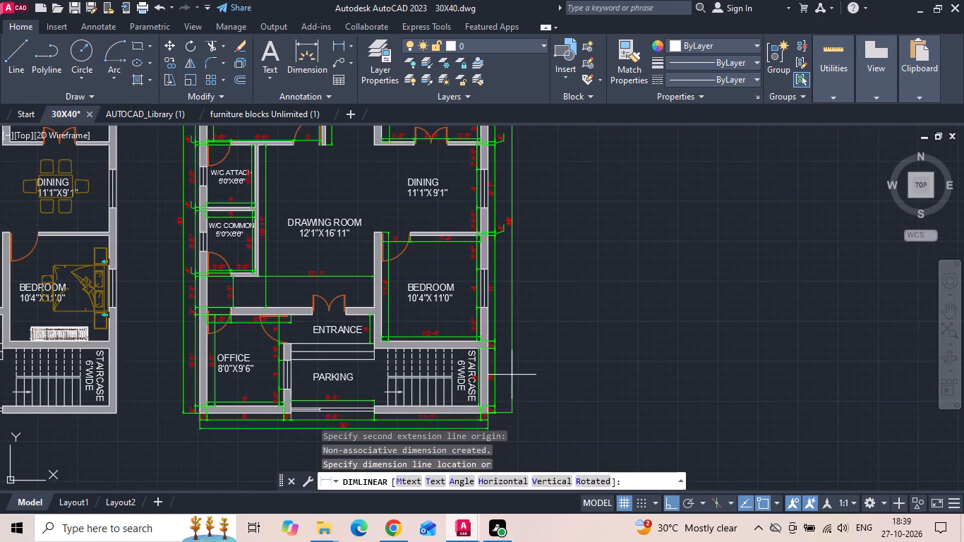
click(512, 375)
Save the drawing.
key(ctrl+s)
key(ctrl+s)
key(ctrl+s)
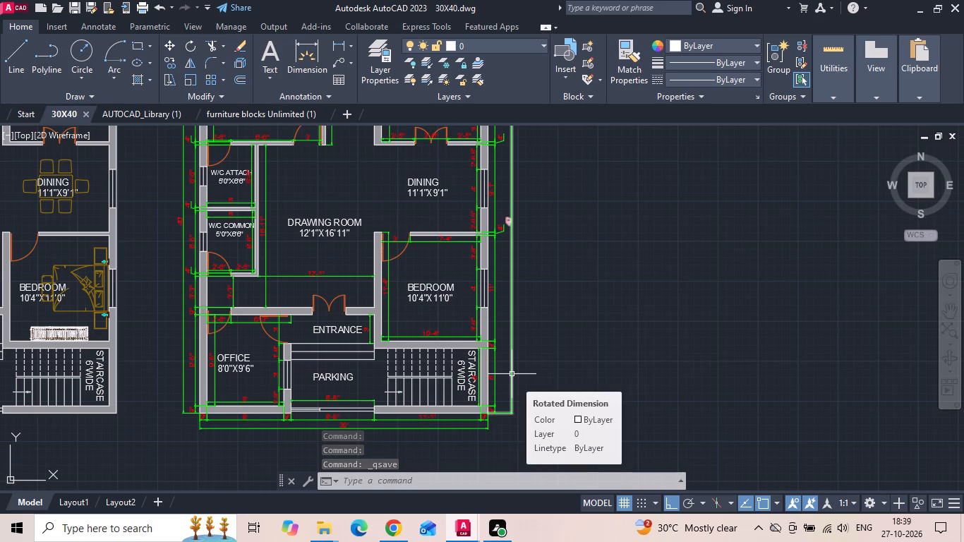
key(ctrl+s)
key(ctrl+s)
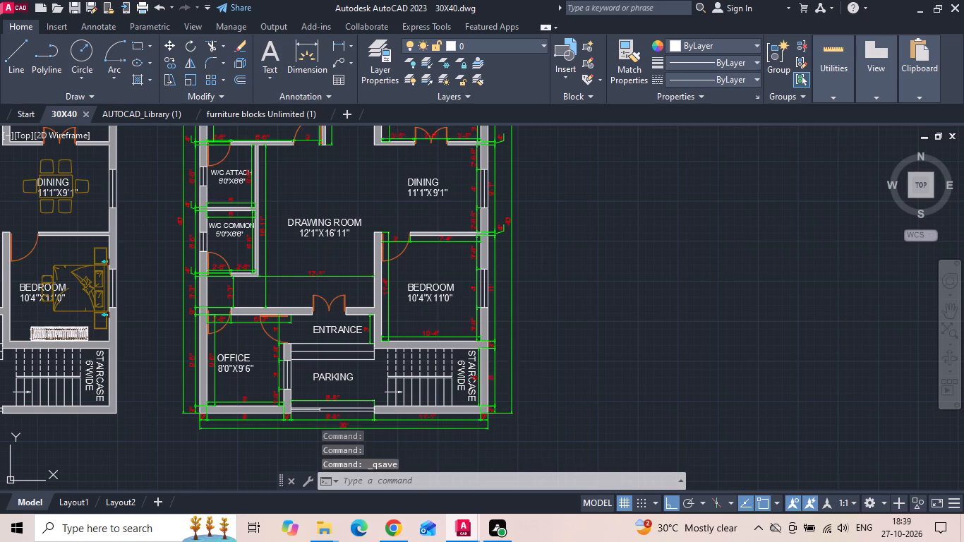
key(ctrl+s)
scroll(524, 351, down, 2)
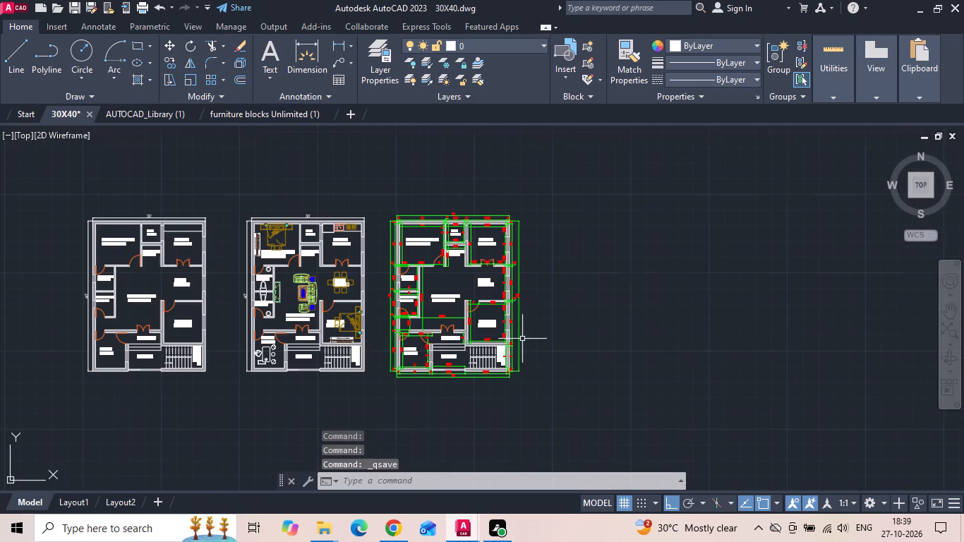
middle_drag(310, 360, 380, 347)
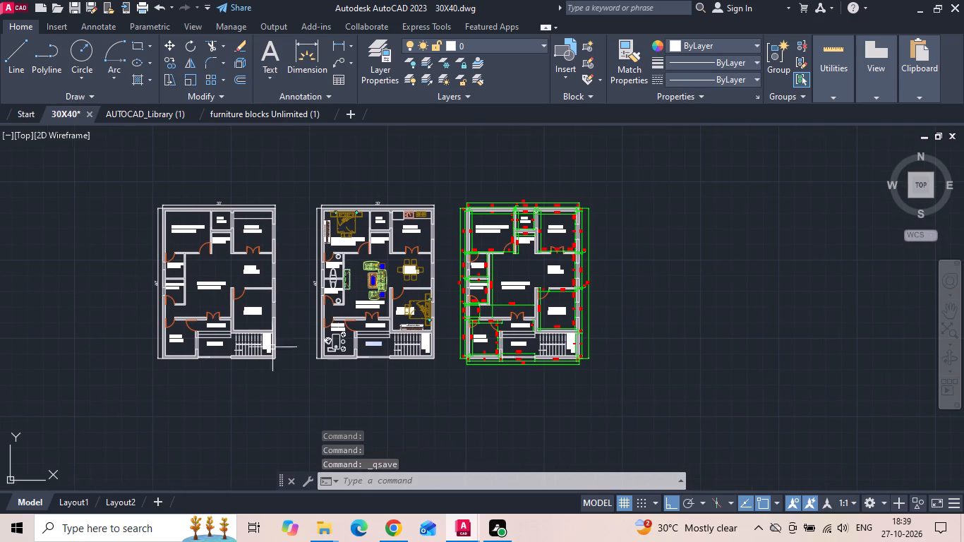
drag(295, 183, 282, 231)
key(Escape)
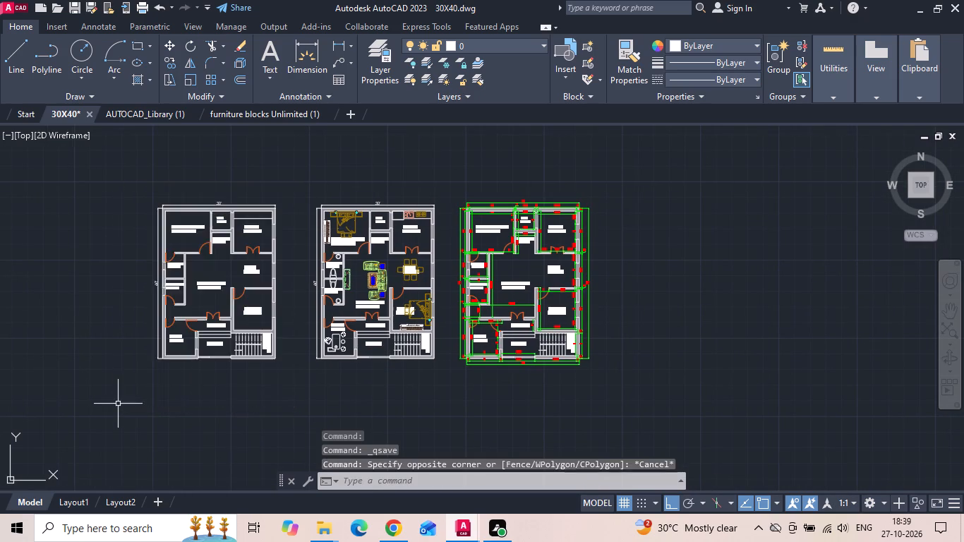
Copy the PARKING label of the unfurnished plan straight down to just below the plan's front wall.
scroll(140, 360, up, 2)
click(312, 318)
right_click(312, 318)
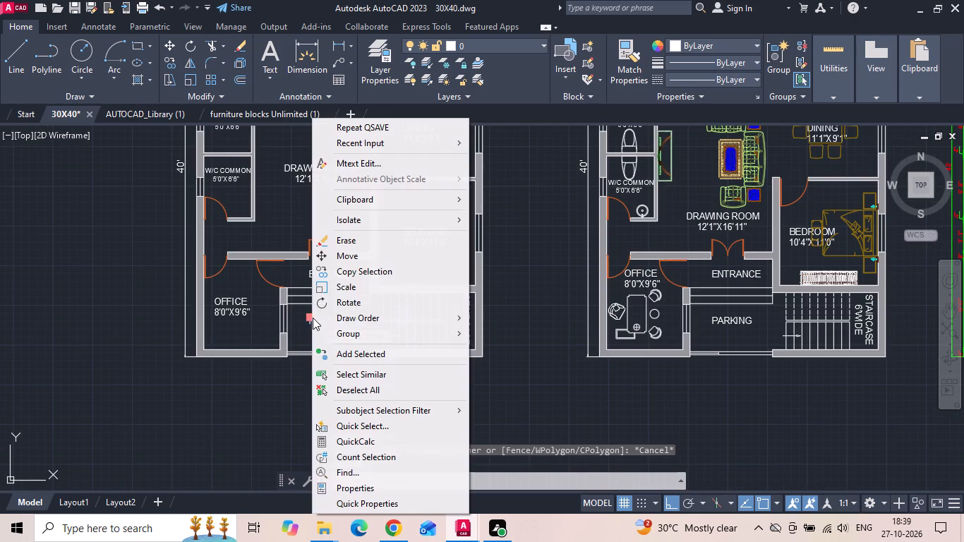
click(344, 272)
click(344, 313)
scroll(340, 371, up, 2)
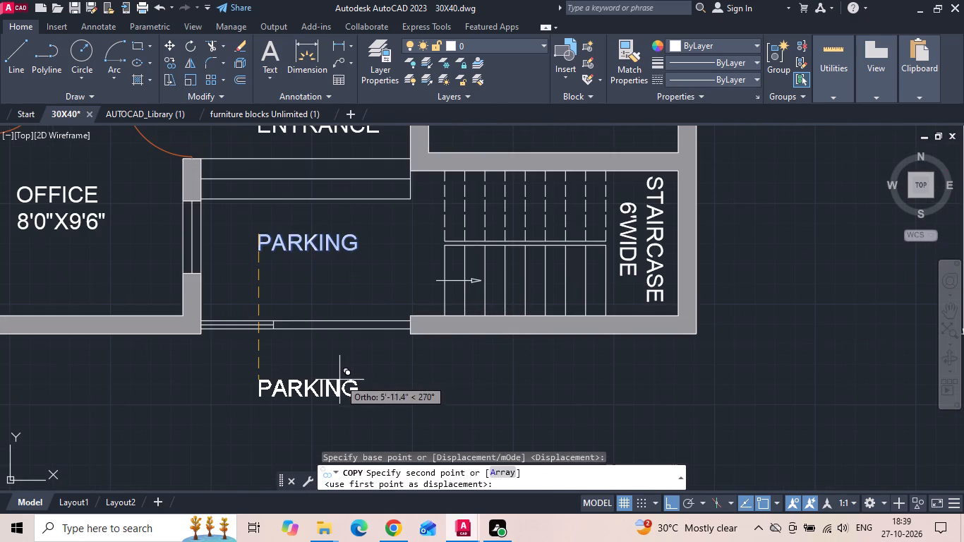
click(339, 370)
key(Escape)
Change the copied PARKING label below the unfurnished plan to GROUND FLOOR PLAN and widen its text frame to fit one line.
double_click(349, 380)
middle_drag(350, 380, 550, 312)
drag(570, 309, 386, 309)
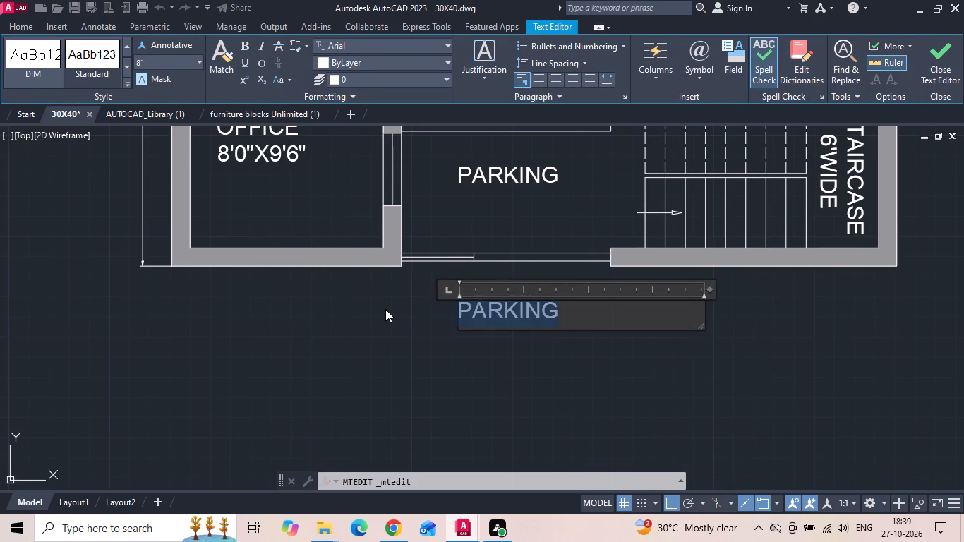
key(BackSpace)
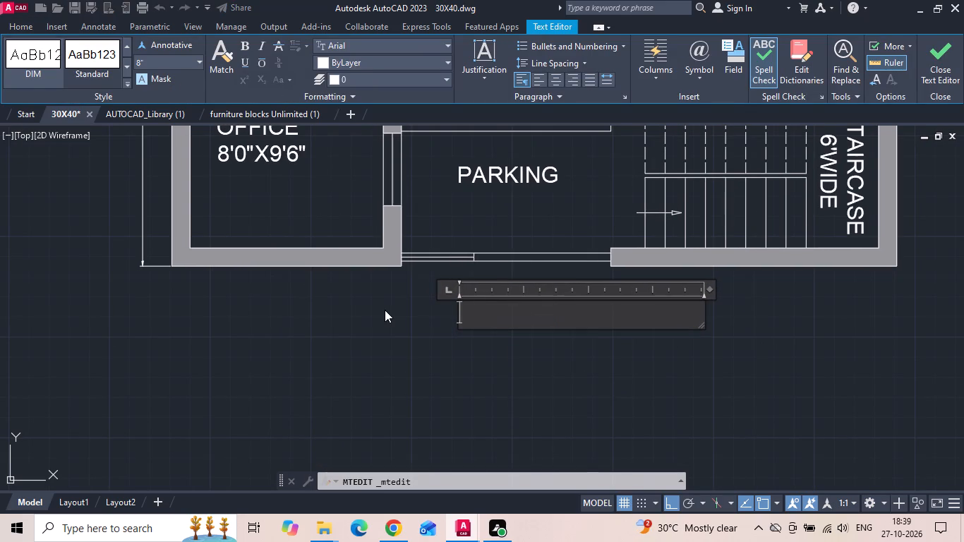
text(GROUND FLOOR PLAN)
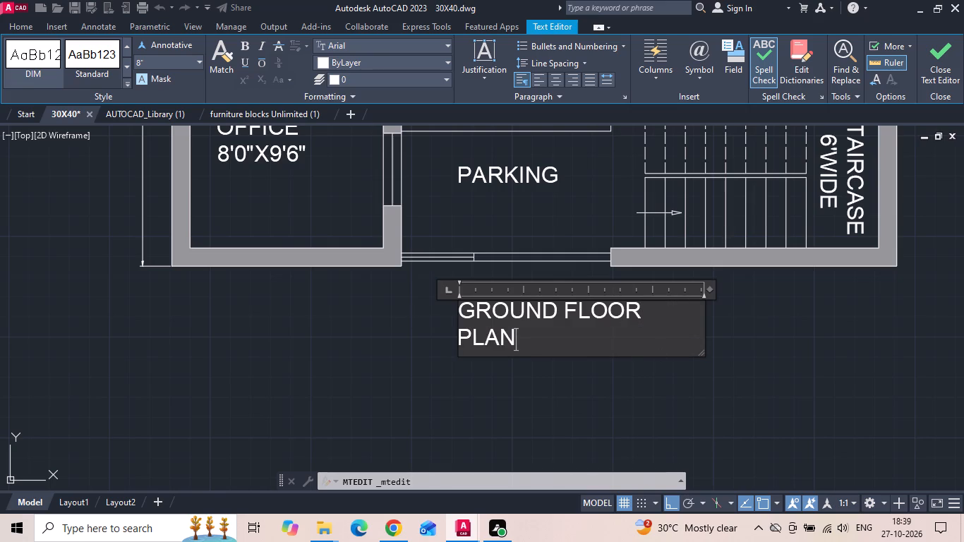
drag(703, 311, 723, 313)
click(706, 345)
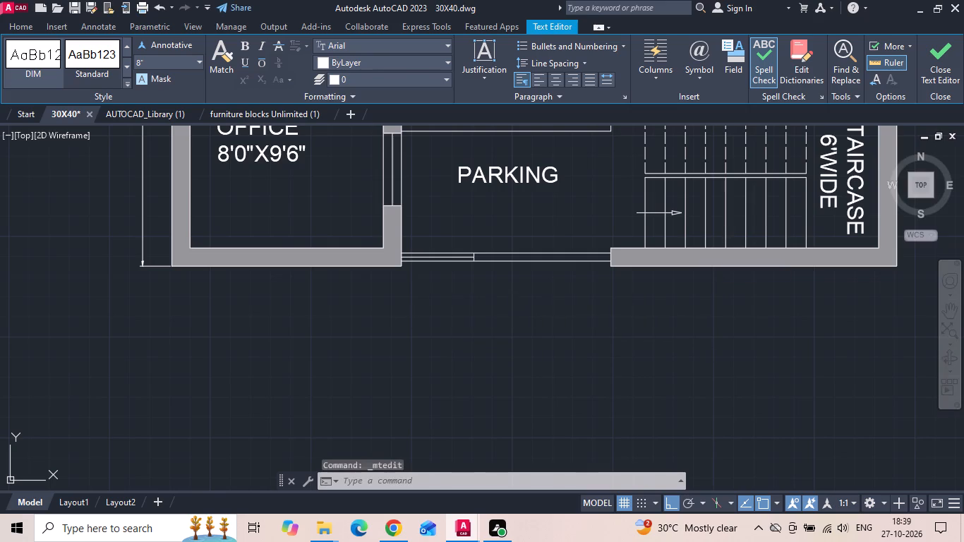
Move the GROUND FLOOR PLAN label a little to the left, keeping it level below the unfurnished plan's front wall.
click(562, 302)
click(499, 340)
right_click(493, 340)
click(531, 257)
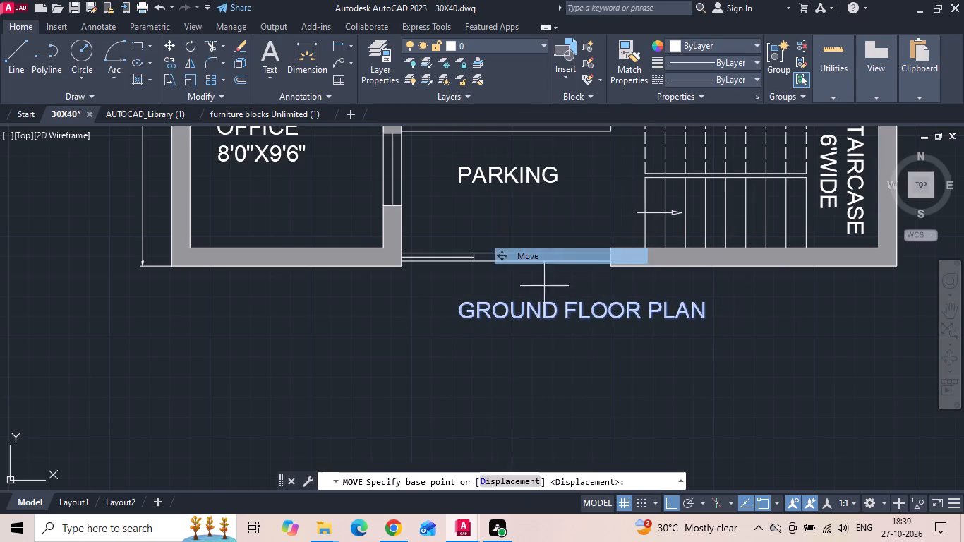
drag(566, 391, 558, 392)
click(522, 392)
scroll(267, 347, down, 2)
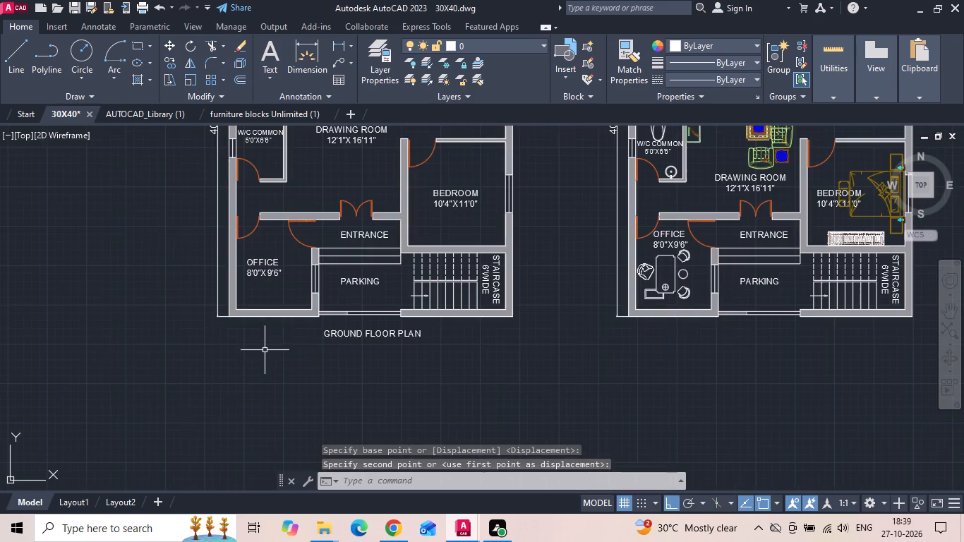
Copy the GROUND FLOOR PLAN label below the furnished and dimensioned plans, using each house's outer bottom-left corner as the reference point.
click(358, 333)
right_click(357, 335)
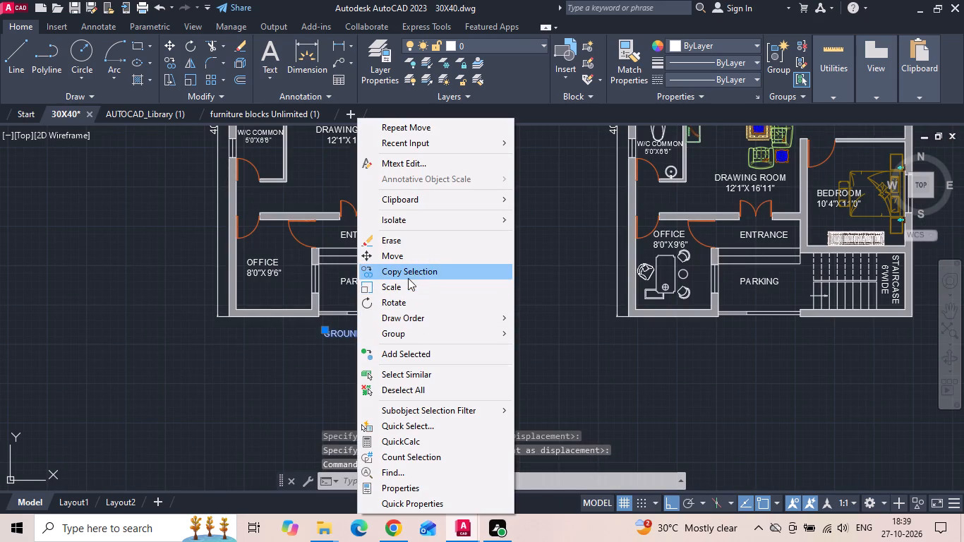
click(408, 278)
scroll(215, 335, up, 2)
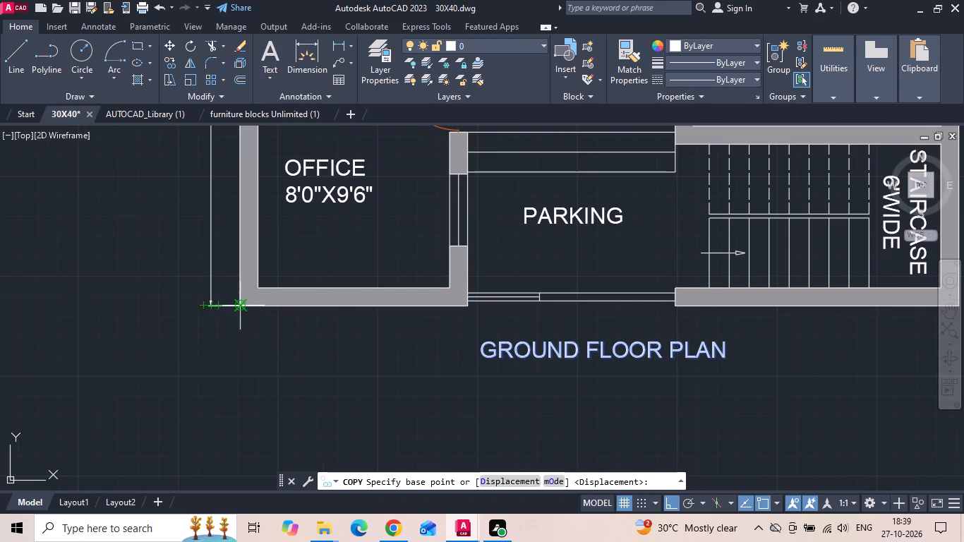
click(238, 306)
scroll(103, 335, down, 3)
scroll(449, 332, up, 2)
scroll(281, 342, up, 2)
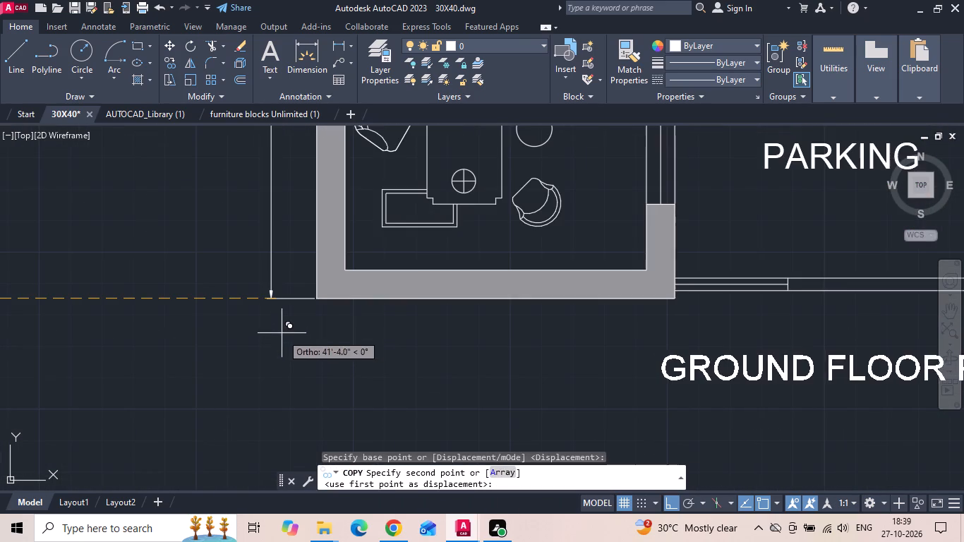
click(318, 298)
scroll(162, 328, down, 3)
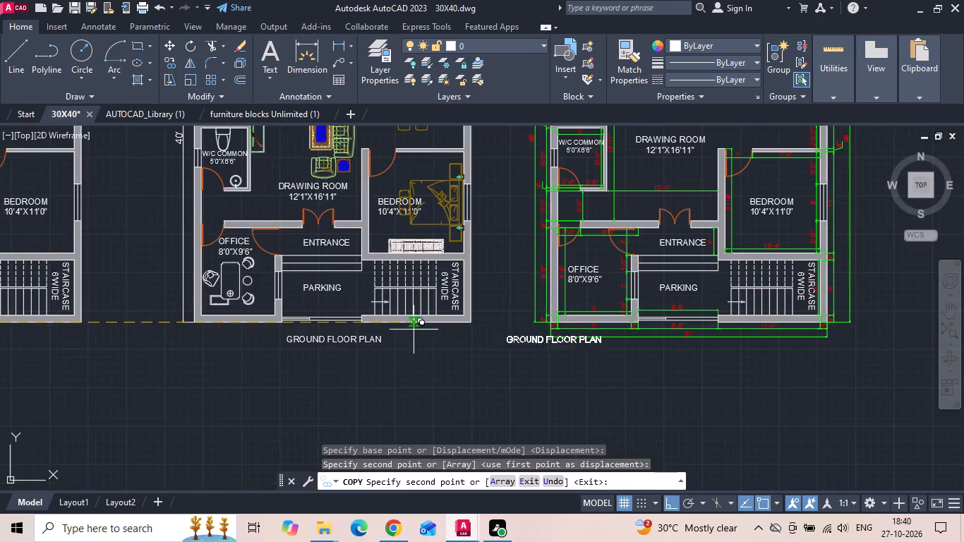
scroll(550, 327, up, 5)
click(553, 304)
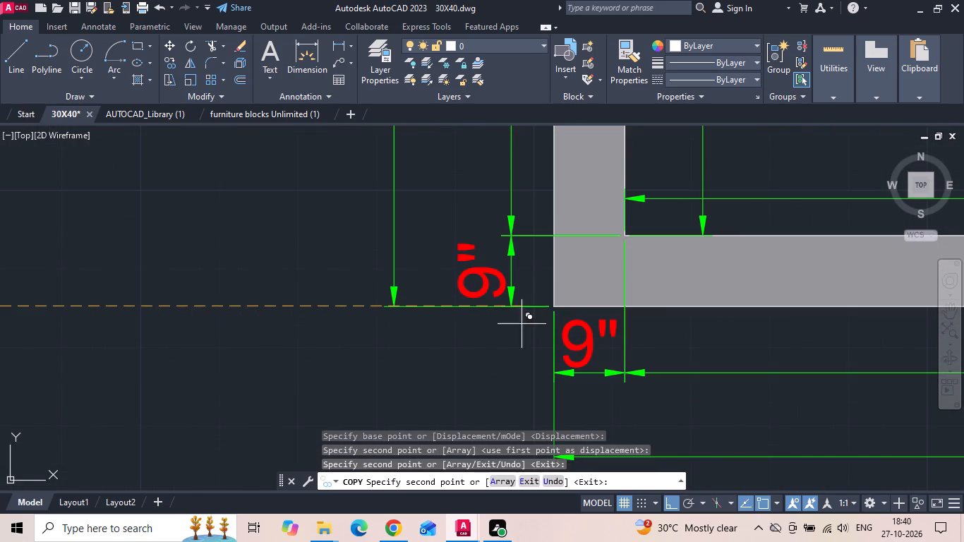
scroll(463, 342, down, 4)
scroll(527, 325, down, 1)
key(Escape)
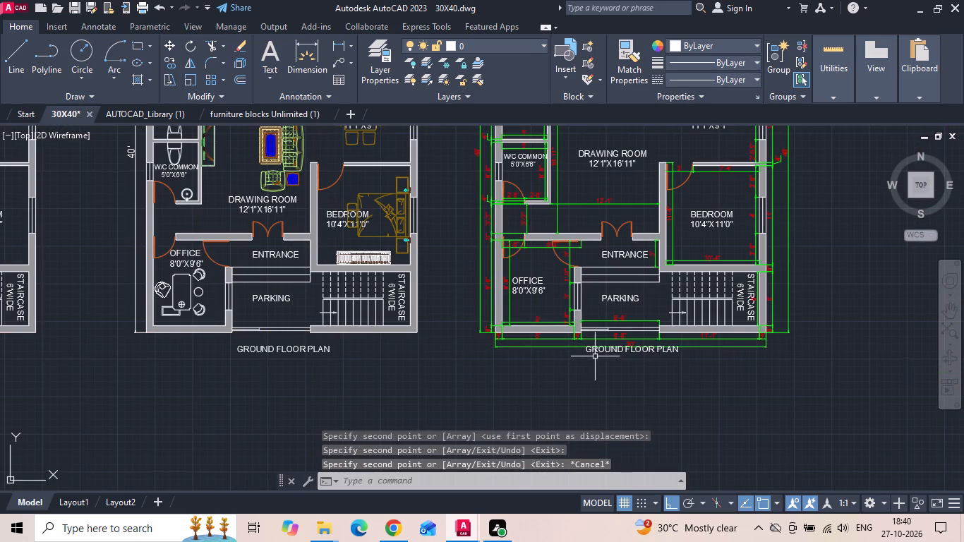
Move the dimensioned plan's GROUND FLOOR PLAN label straight down about 4 inches, away from the overall 30' dimension.
click(596, 352)
right_click(596, 352)
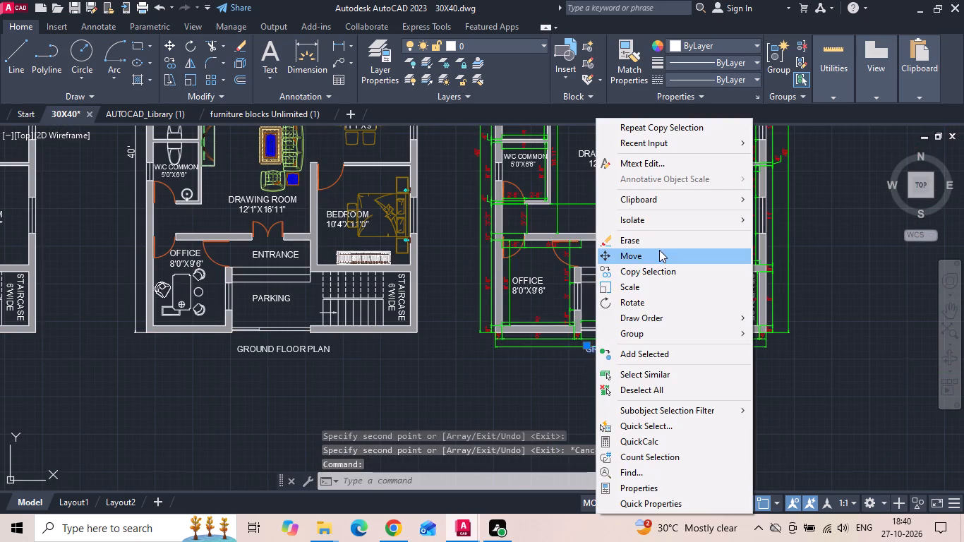
click(659, 249)
scroll(715, 443, up, 2)
drag(722, 356, 725, 362)
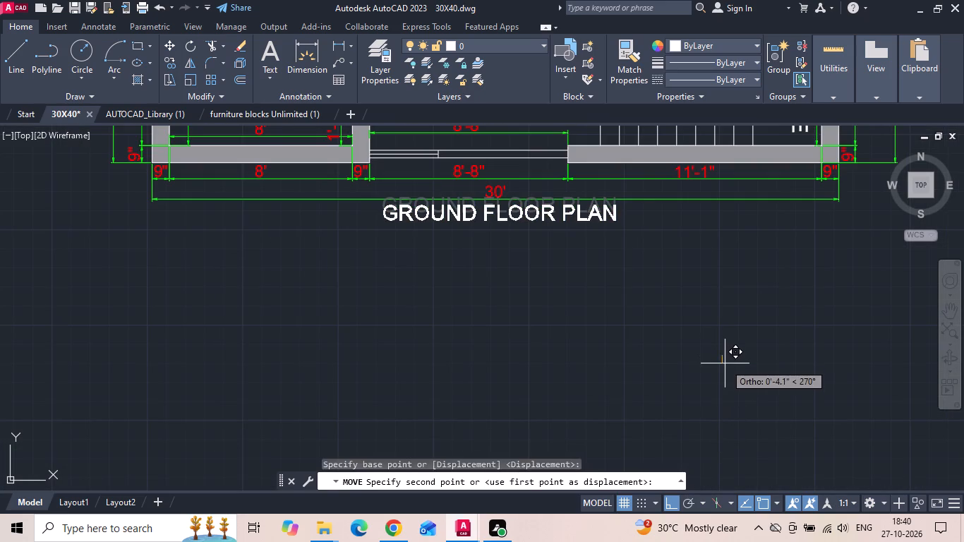
click(725, 363)
scroll(689, 371, down, 3)
scroll(506, 390, down, 1)
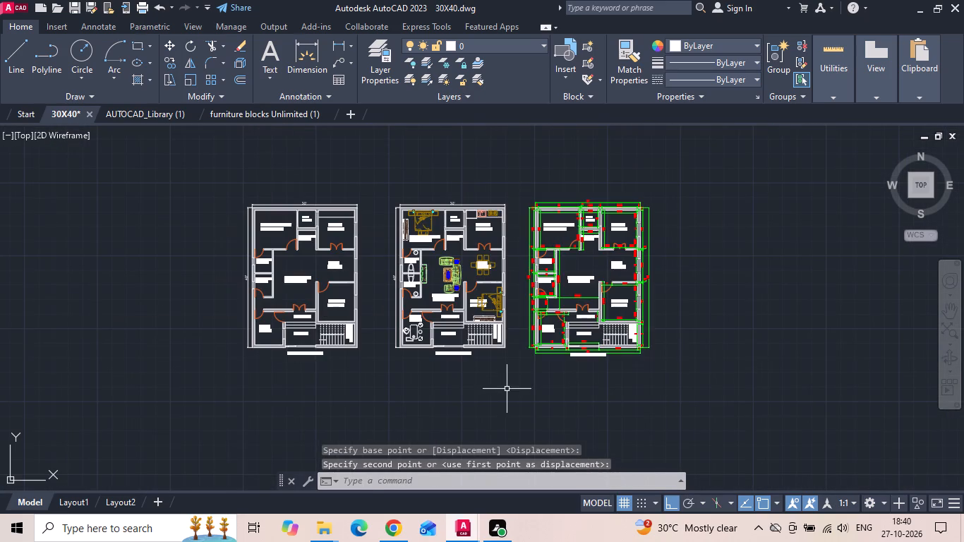
Move the whole dimensioned plan with its label slightly left, closer to the furnished plan.
drag(509, 387, 519, 384)
click(677, 185)
right_click(677, 186)
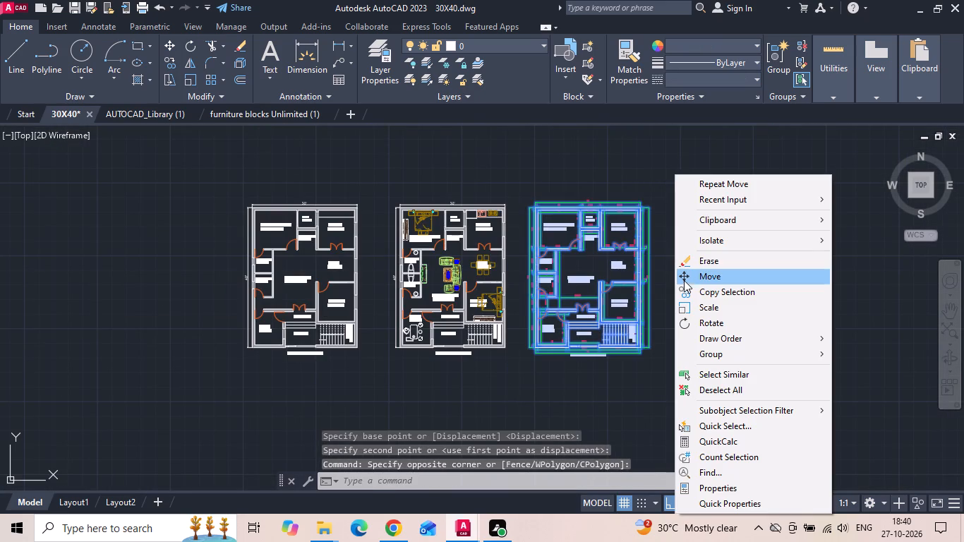
click(685, 282)
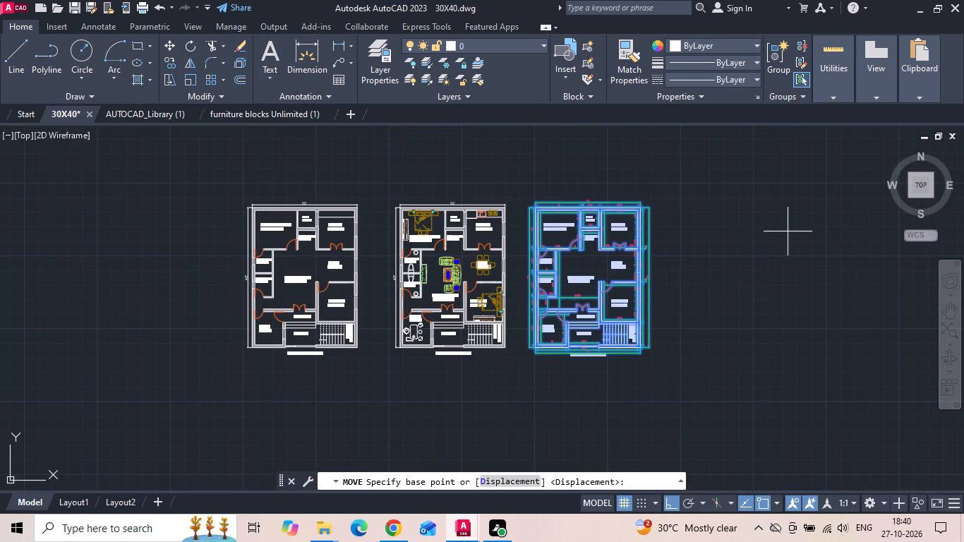
click(788, 231)
click(778, 231)
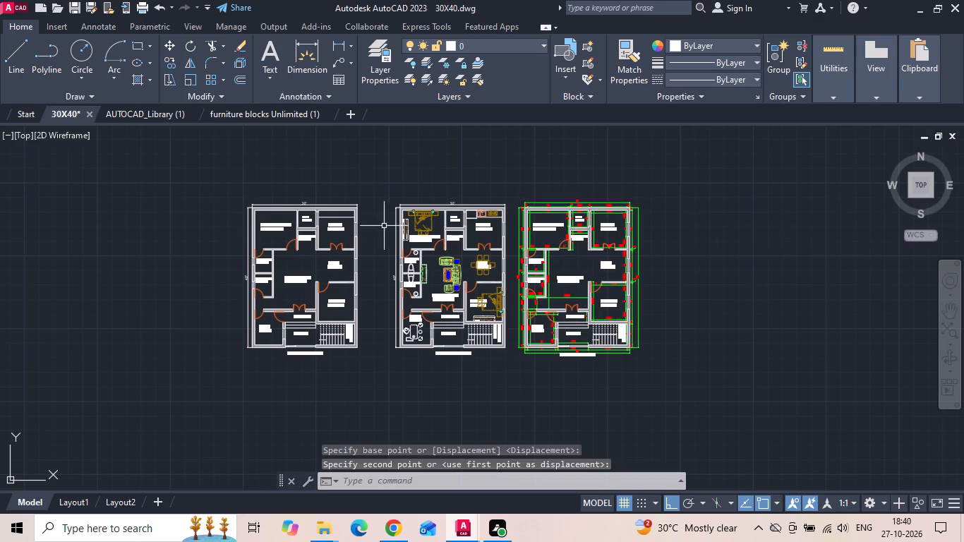
Move the whole unfurnished plan with its label about 7'-5" right, closer to the furnished plan.
drag(370, 191, 367, 198)
click(187, 395)
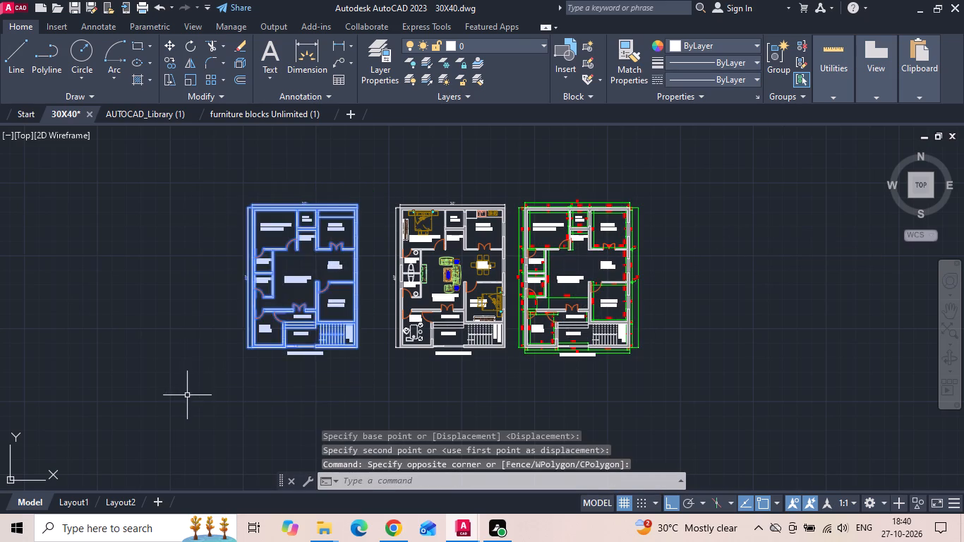
right_click(186, 395)
click(249, 159)
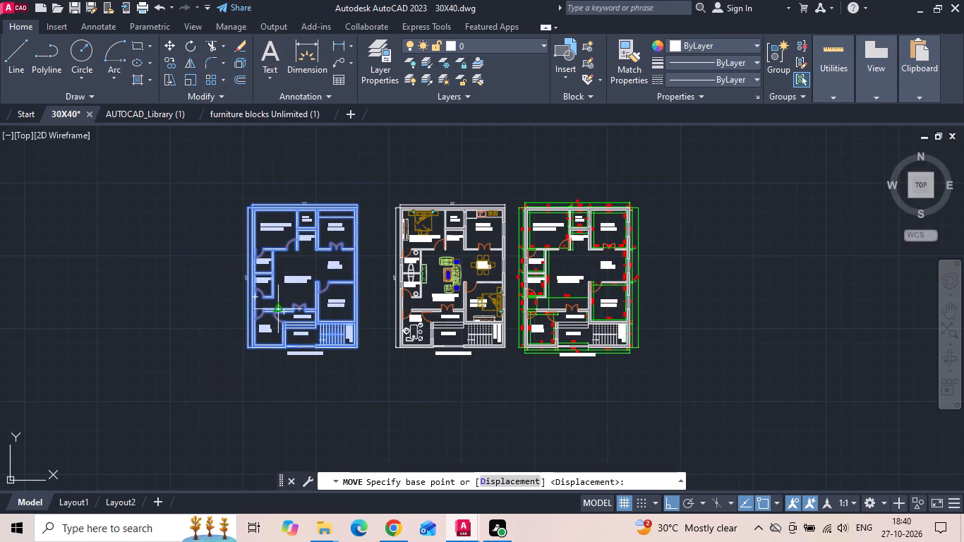
click(342, 452)
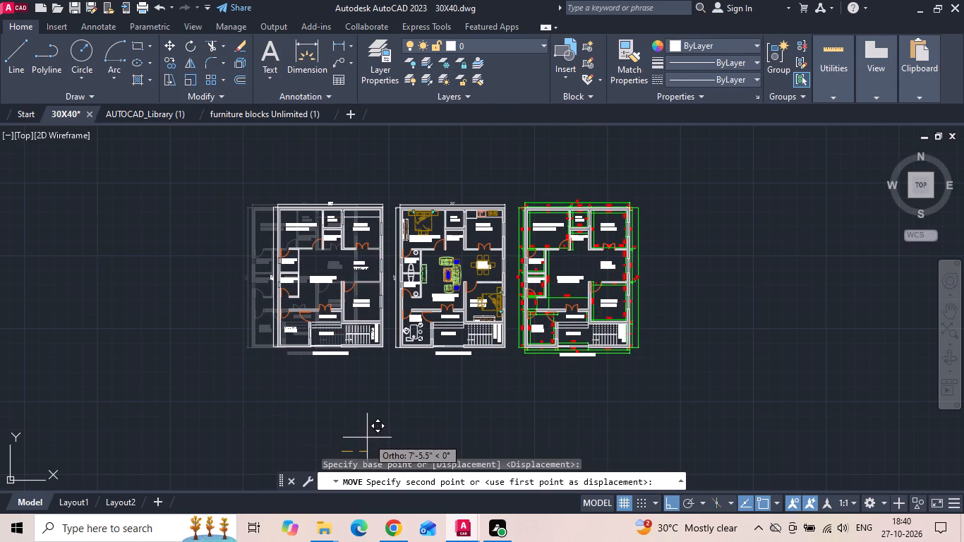
click(367, 438)
Save the drawing.
key(ctrl+s)
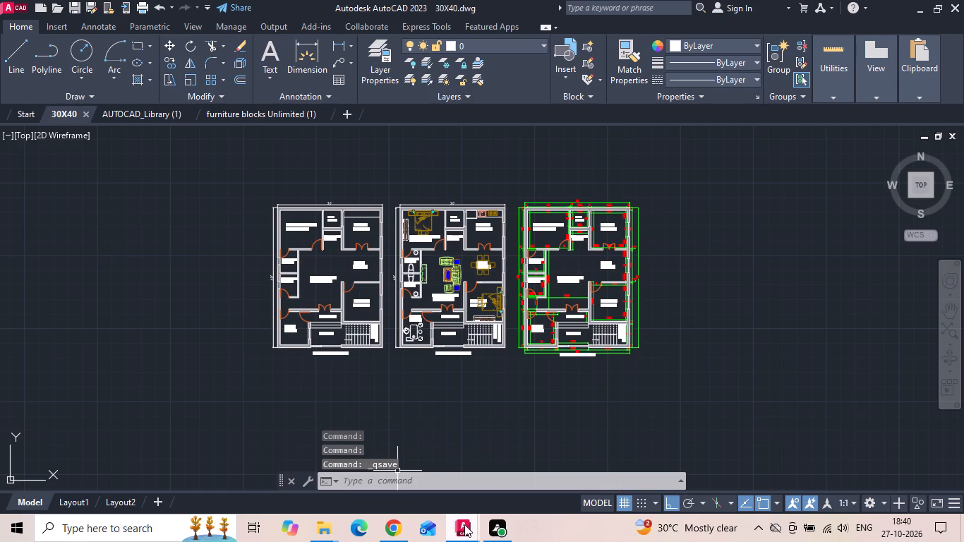
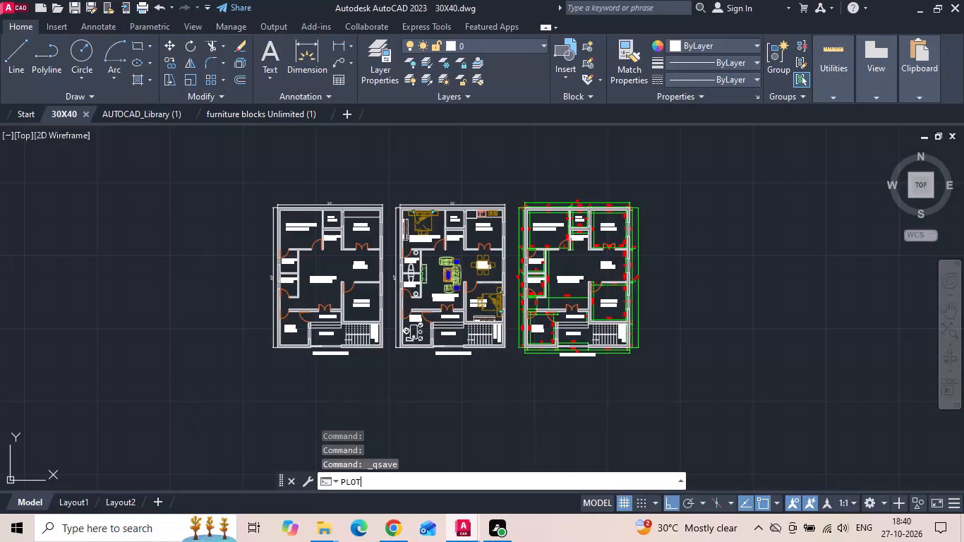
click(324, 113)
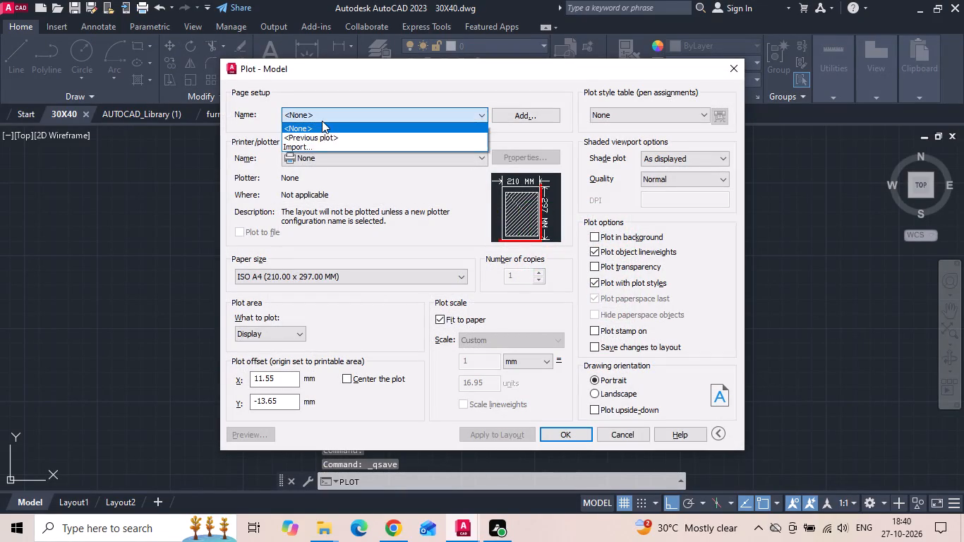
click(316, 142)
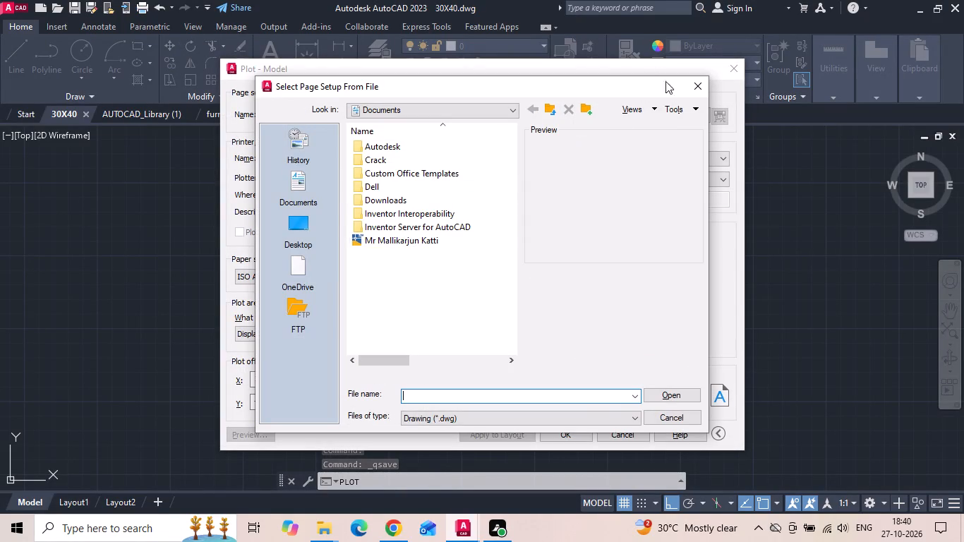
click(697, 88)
Set up a landscape plot from the previous plot settings, window all three plans with their labels, and preview it.
click(377, 114)
click(359, 133)
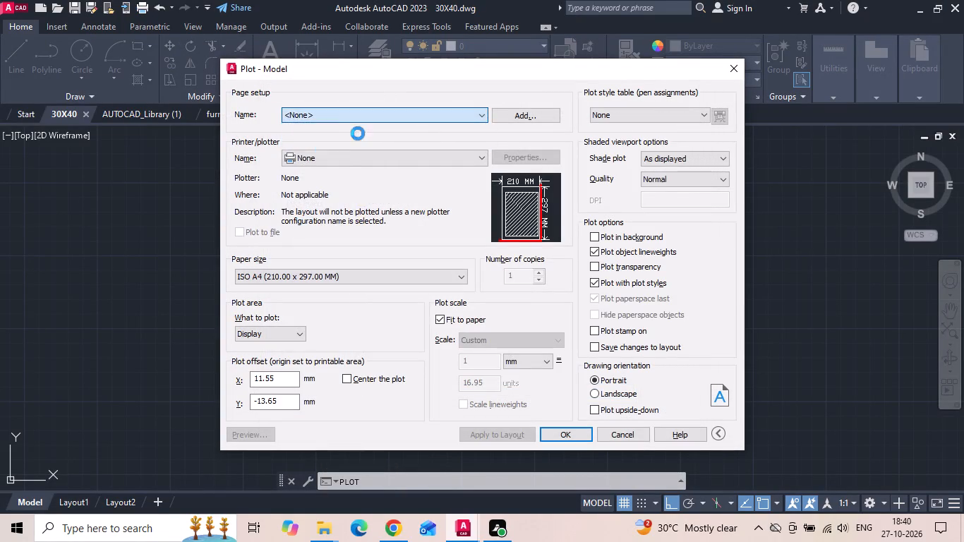
click(601, 394)
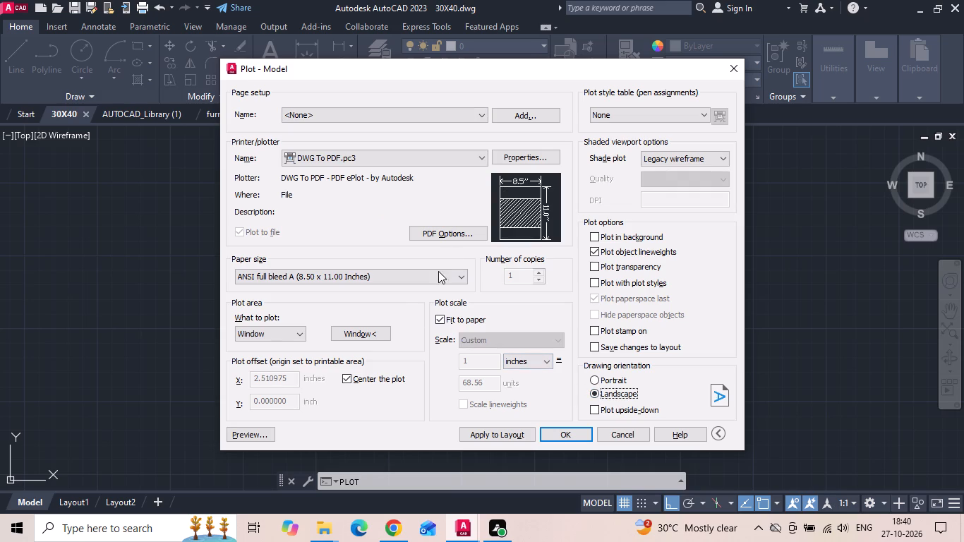
click(352, 334)
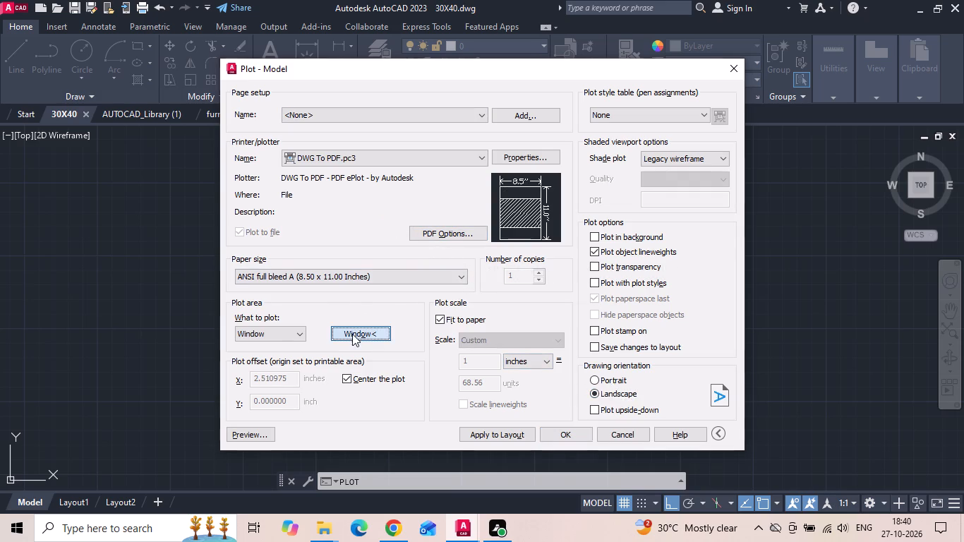
scroll(265, 201, up, 1)
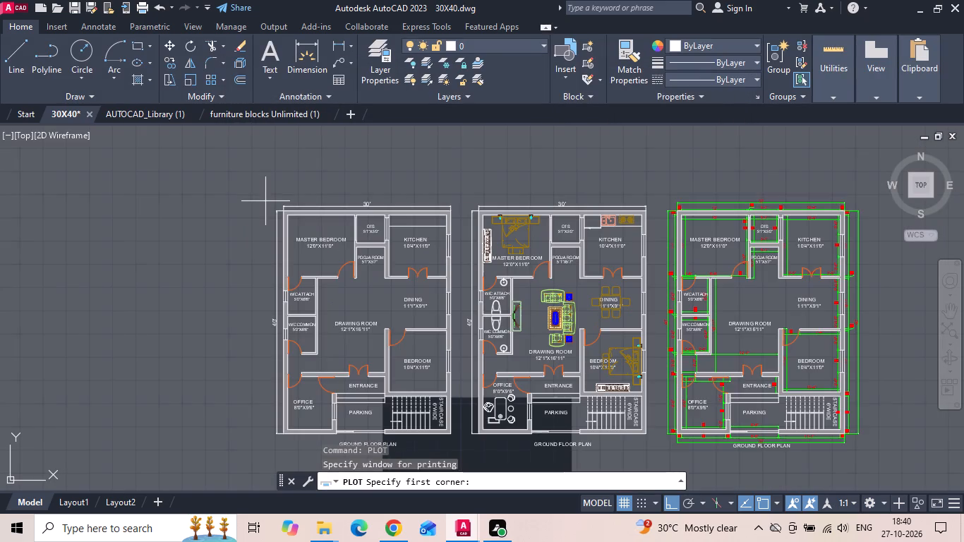
click(265, 197)
scroll(265, 197, down, 1)
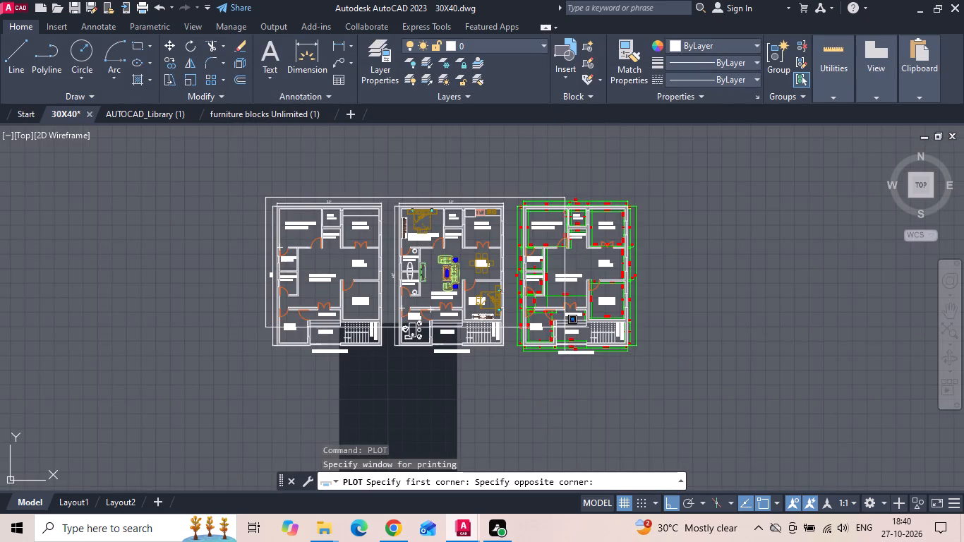
click(645, 363)
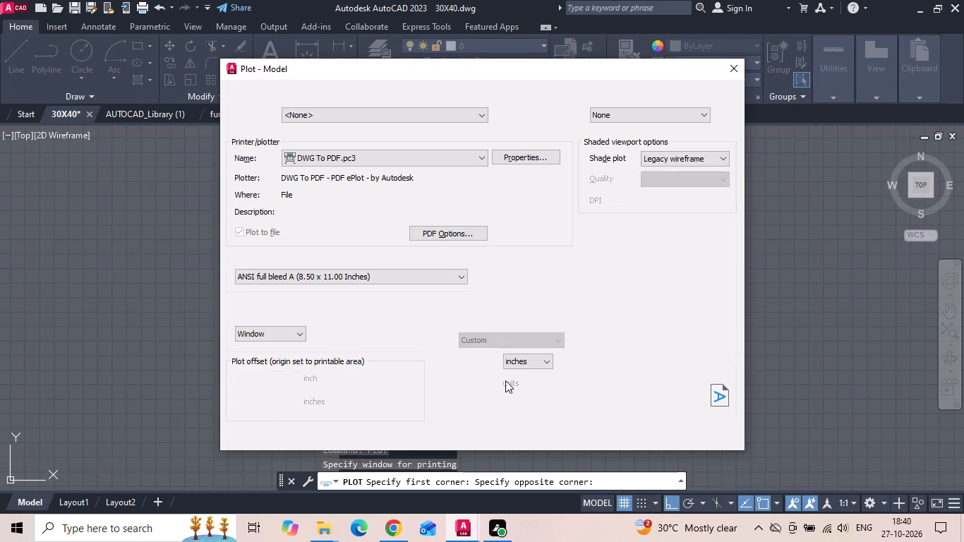
click(246, 433)
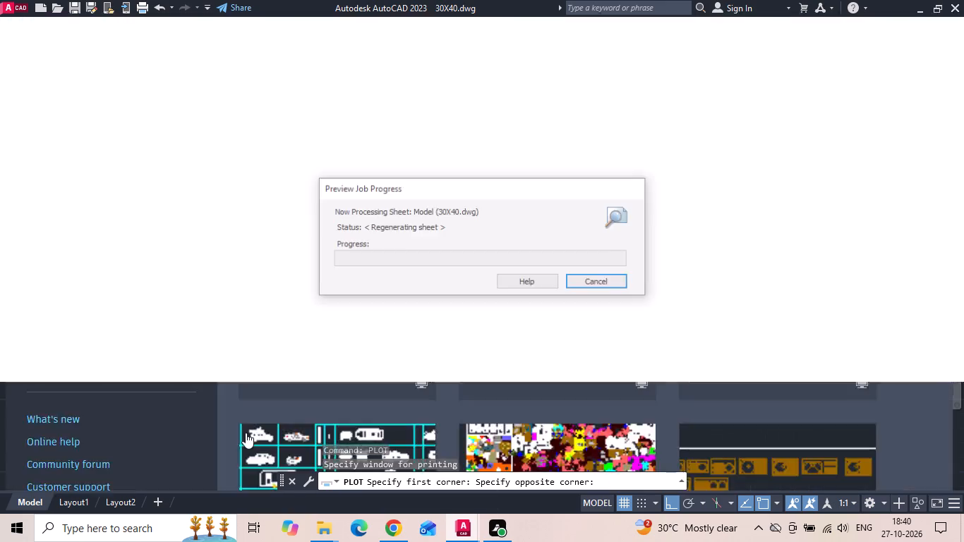
scroll(437, 271, up, 2)
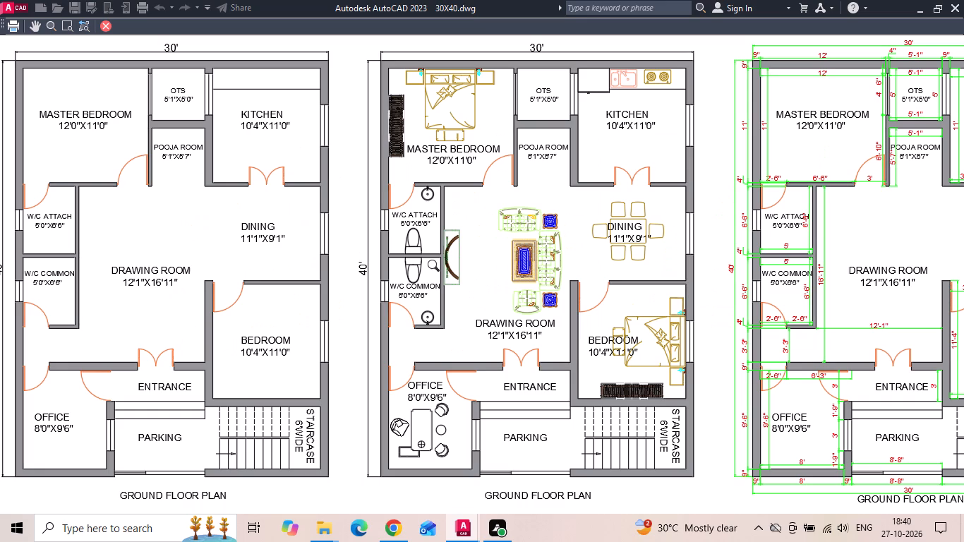
key(space)
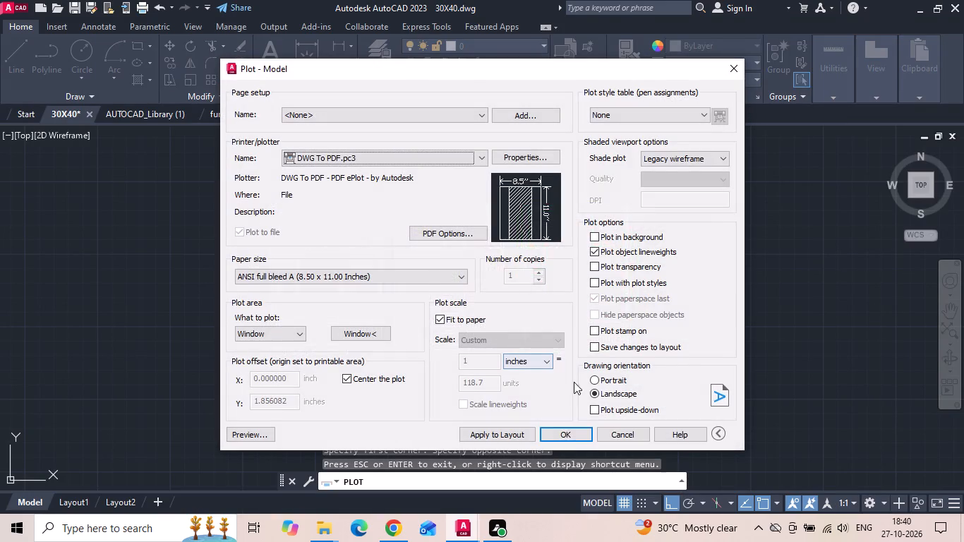
Plot the three plans to a PDF named 30X40 DETAIL PLAN in the desktop's INTERNSHIP folder 27102026, and close the opened PDF.
click(566, 432)
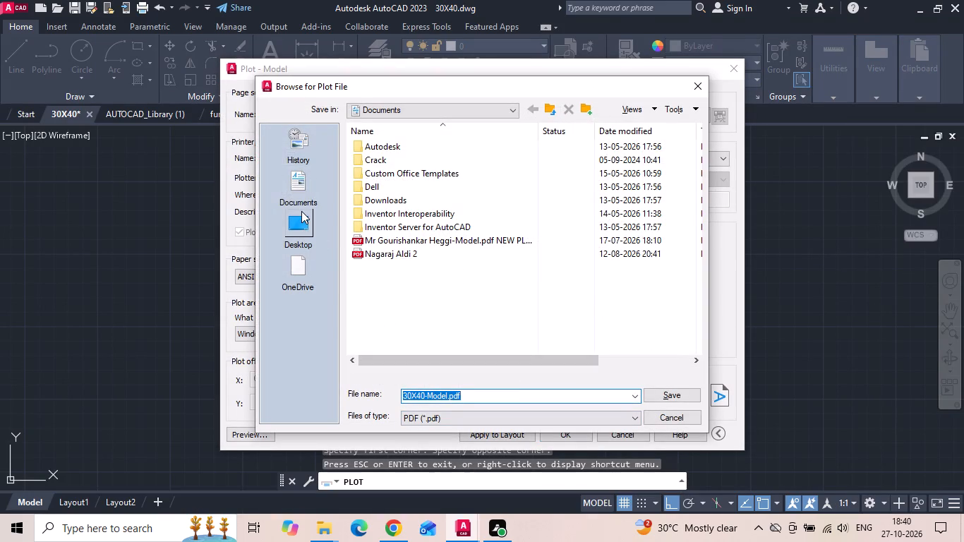
click(301, 220)
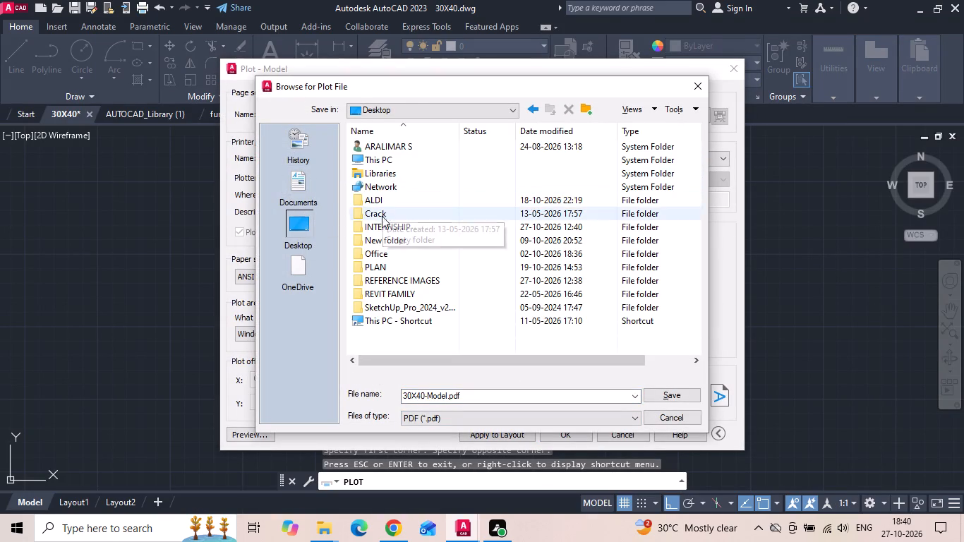
double_click(380, 227)
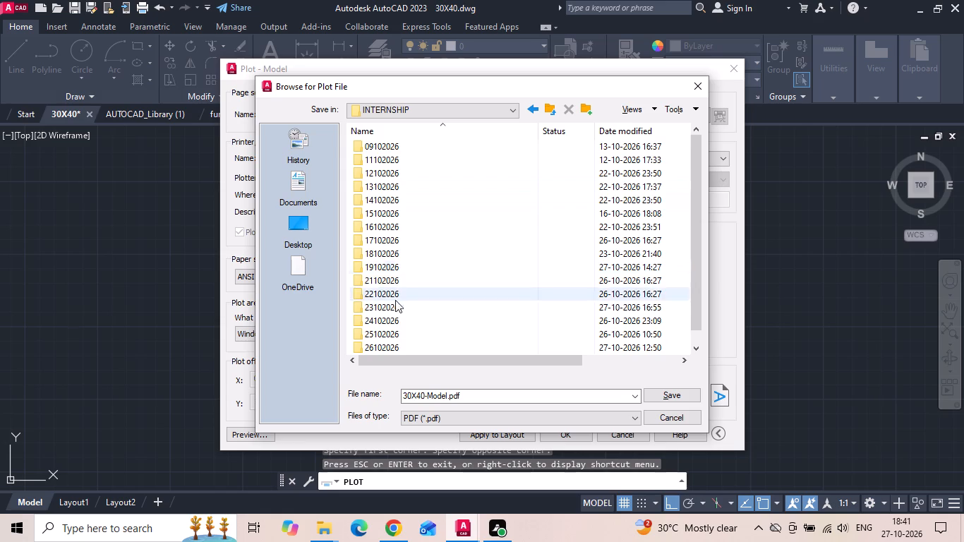
scroll(395, 335, down, 1)
double_click(394, 346)
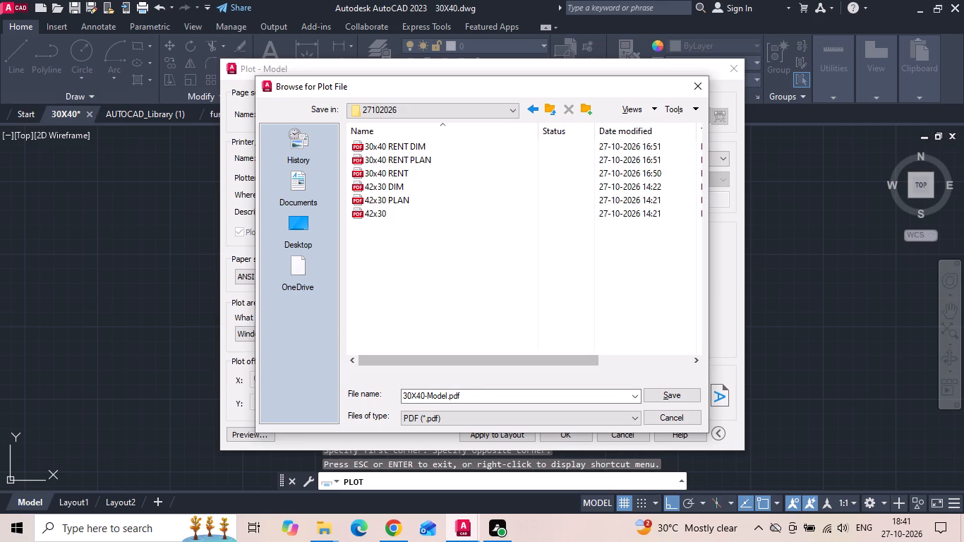
double_click(486, 397)
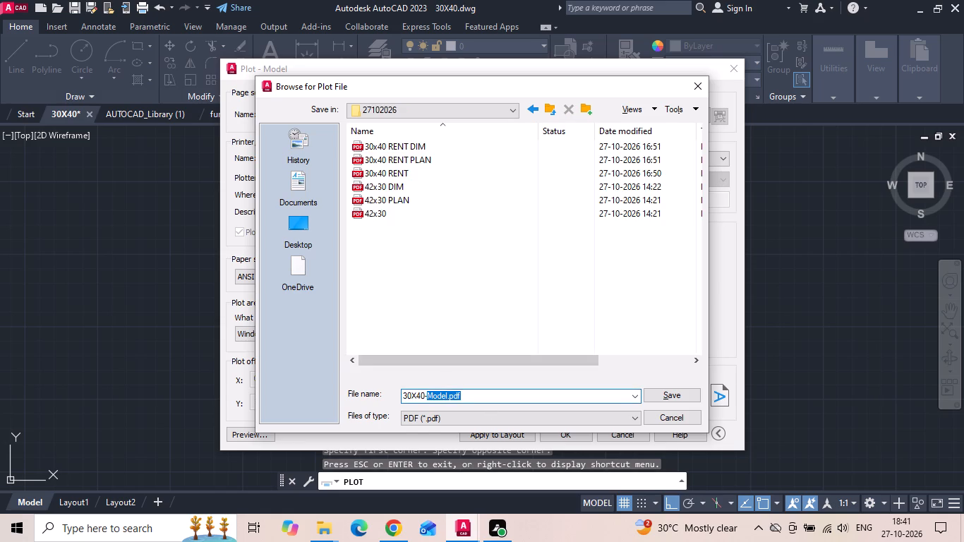
key(BackSpace)
key(BackSpace)
key(space)
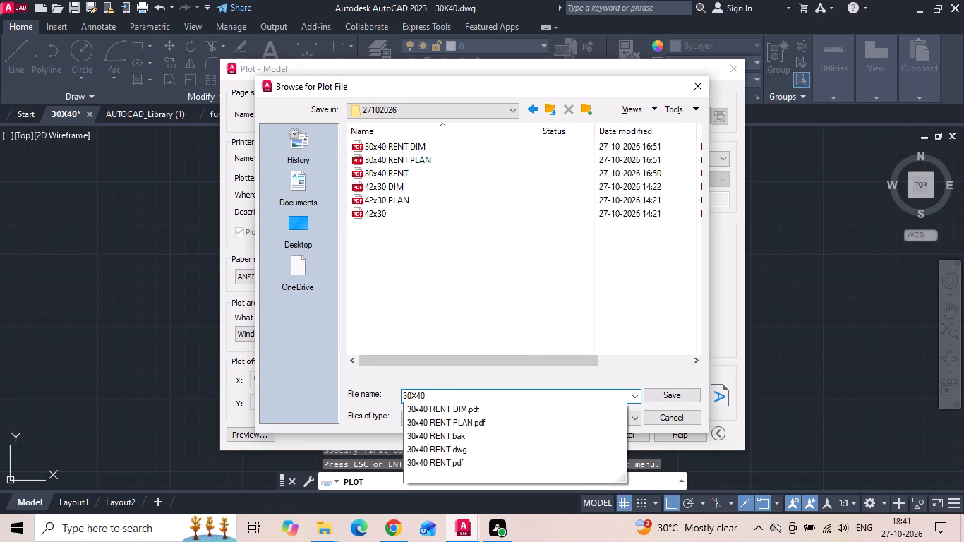
text(DETAILS)
key(BackSpace)
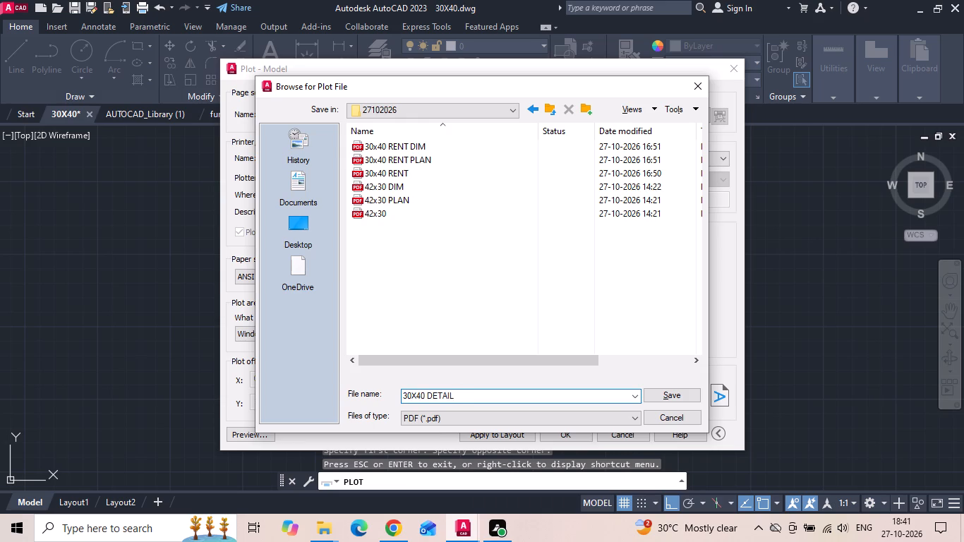
key(space)
text(PLAN)
key(Return)
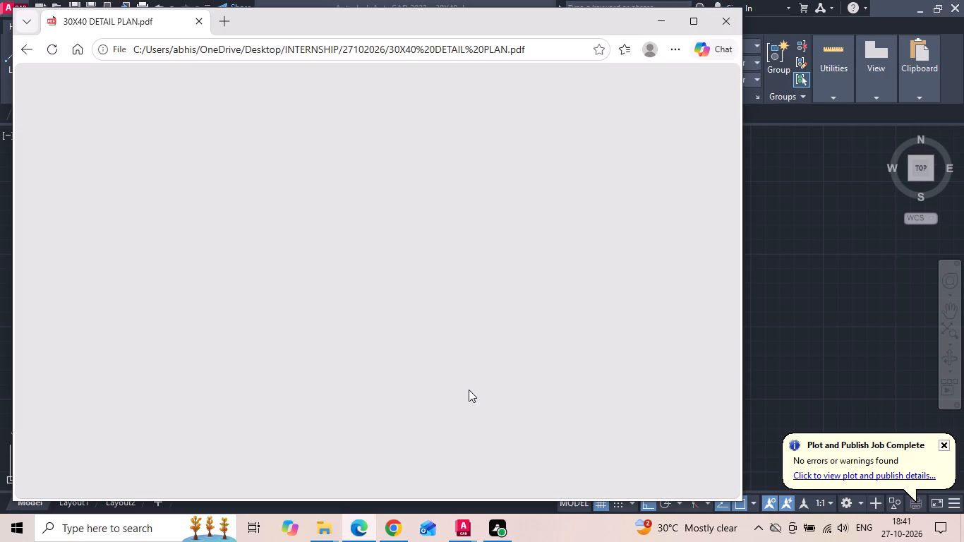
click(716, 17)
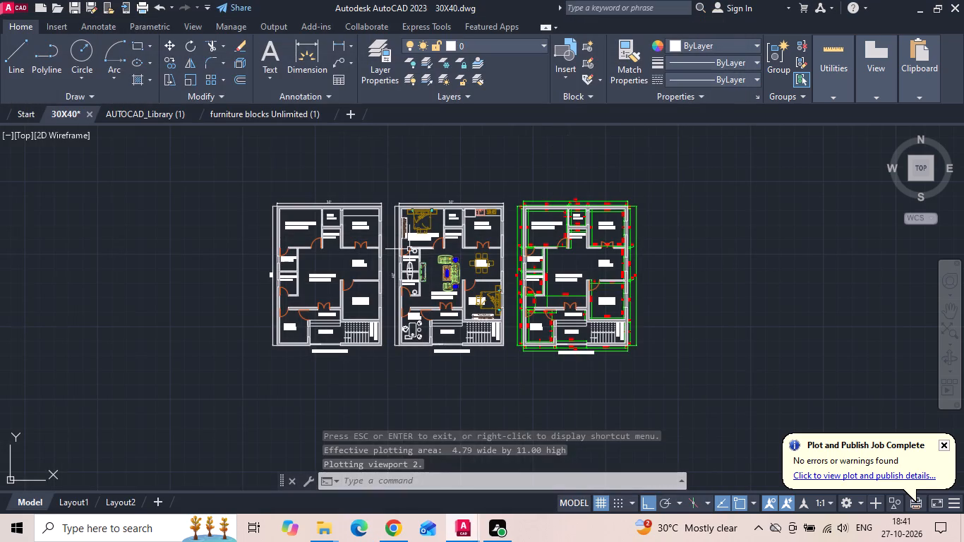
Set up another plot from the previous plot settings, window only the furnished plan with its label, and preview it.
text(PLOT)
key(space)
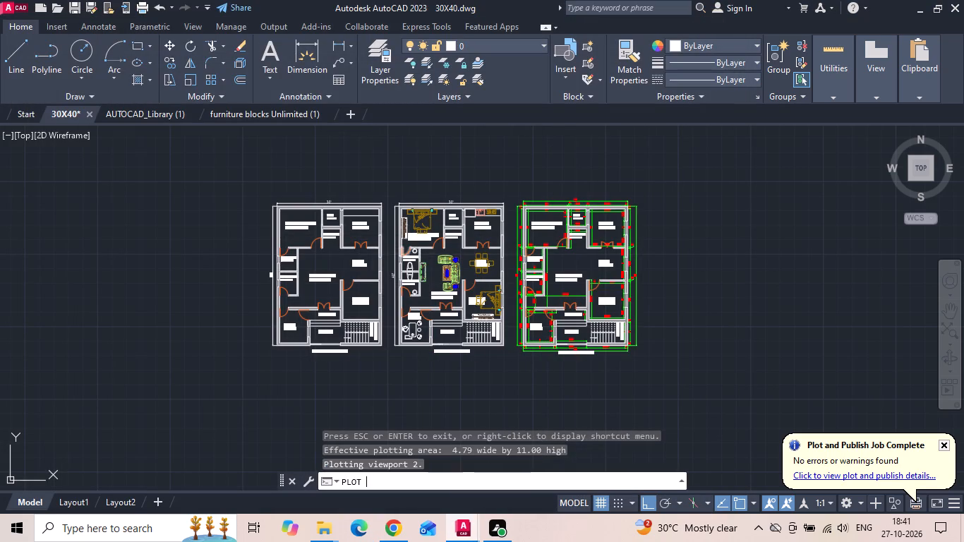
click(318, 118)
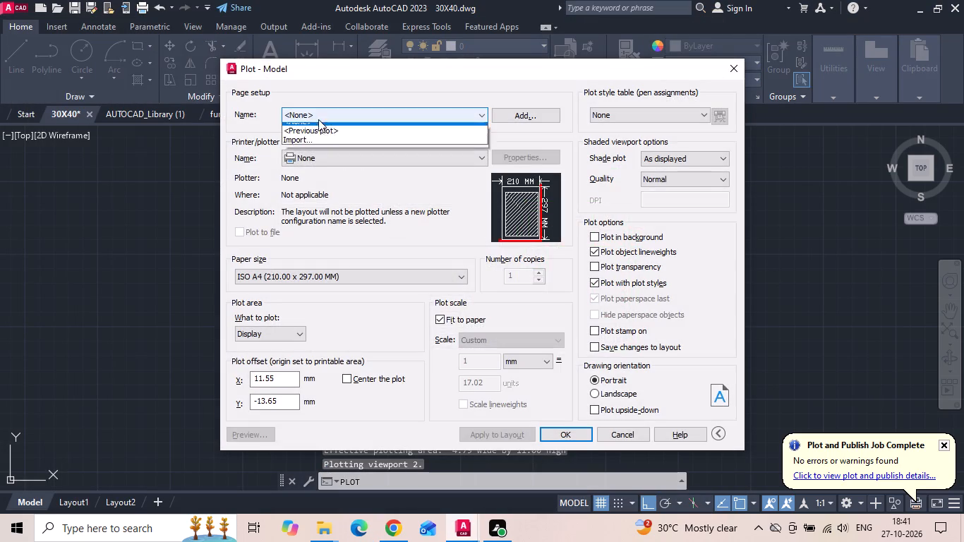
click(315, 133)
click(359, 334)
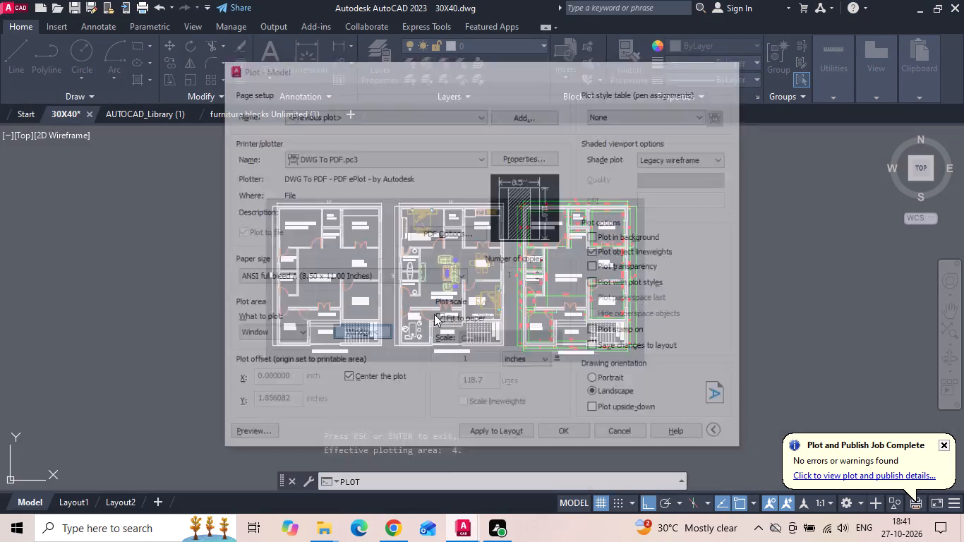
scroll(378, 217, up, 2)
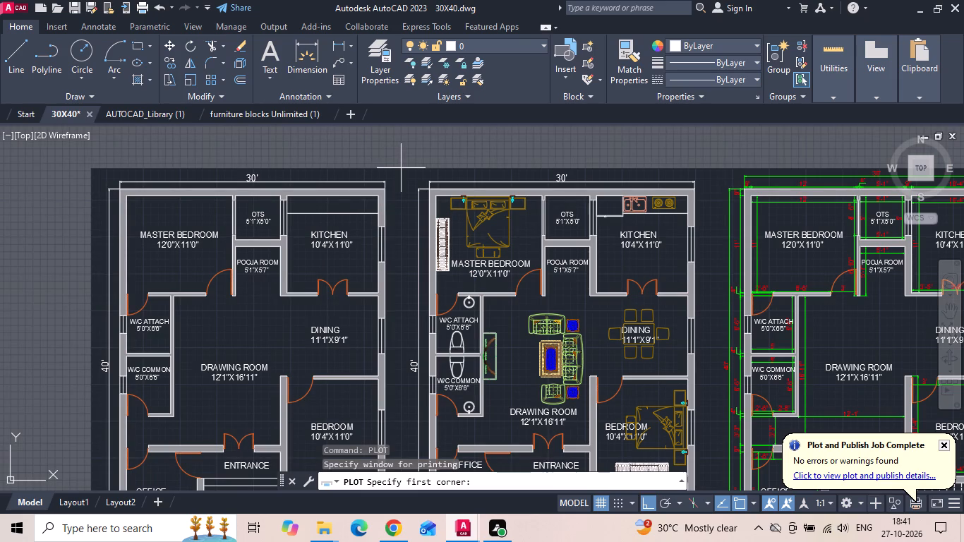
click(404, 167)
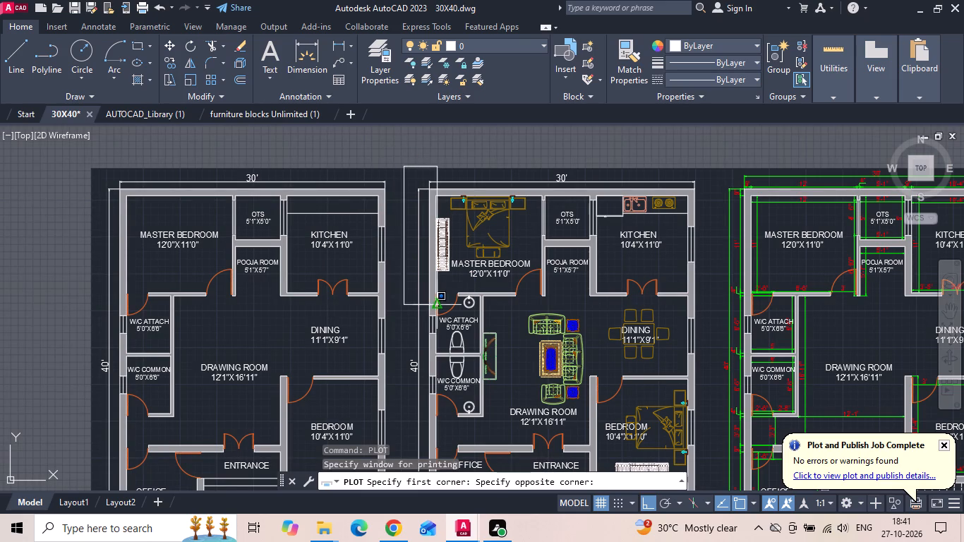
middle_drag(432, 300, 433, 282)
scroll(473, 296, down, 1)
middle_drag(562, 420, 547, 375)
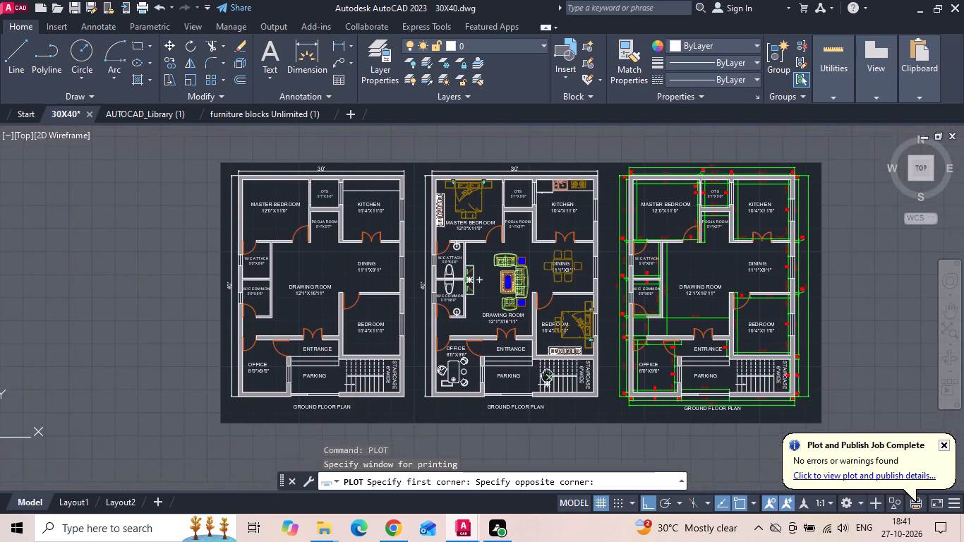
middle_drag(547, 375, 547, 374)
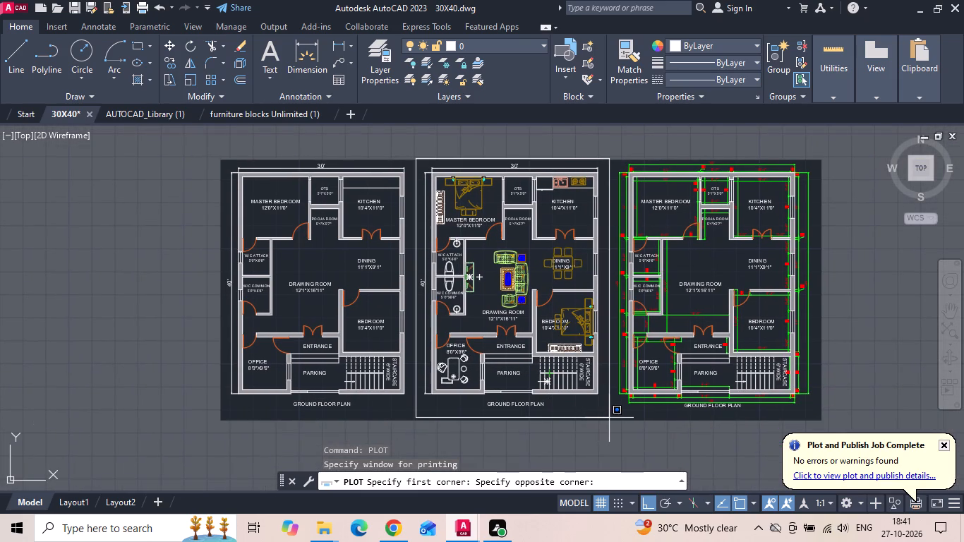
click(609, 413)
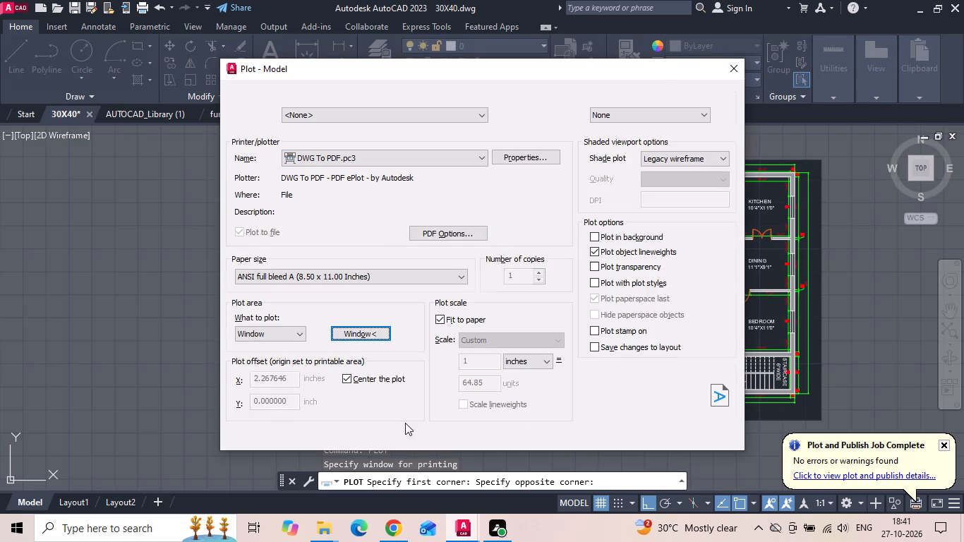
click(266, 436)
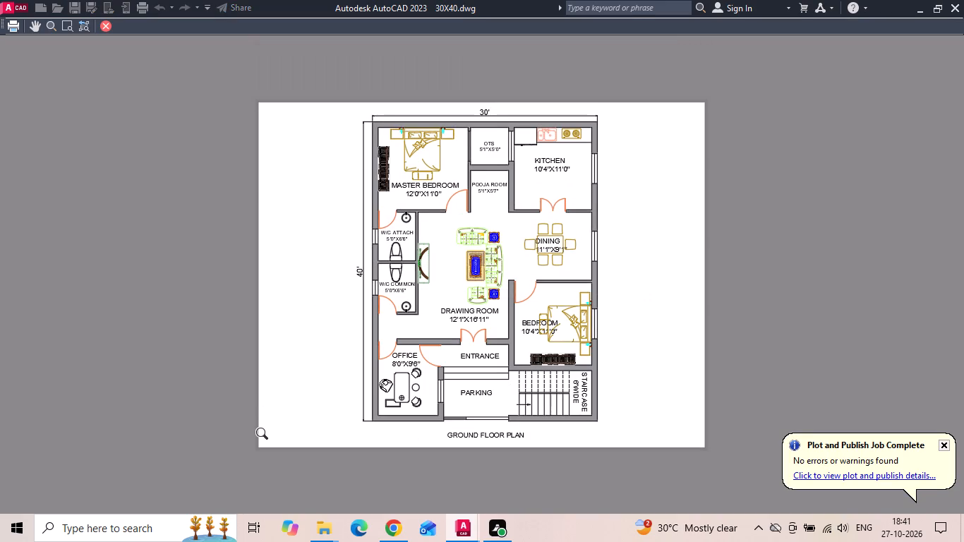
key(space)
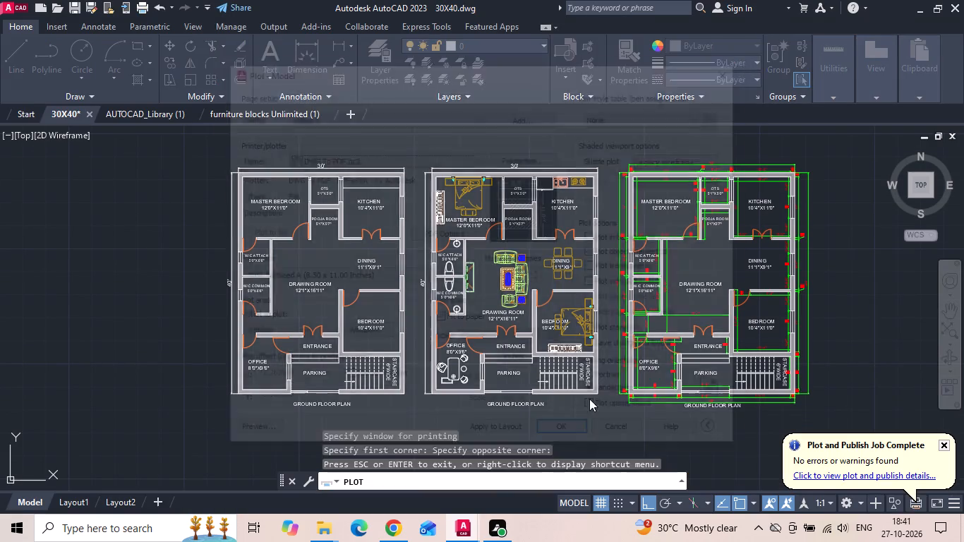
Change the furnished plan's plot orientation to portrait and preview it again.
click(607, 384)
click(252, 438)
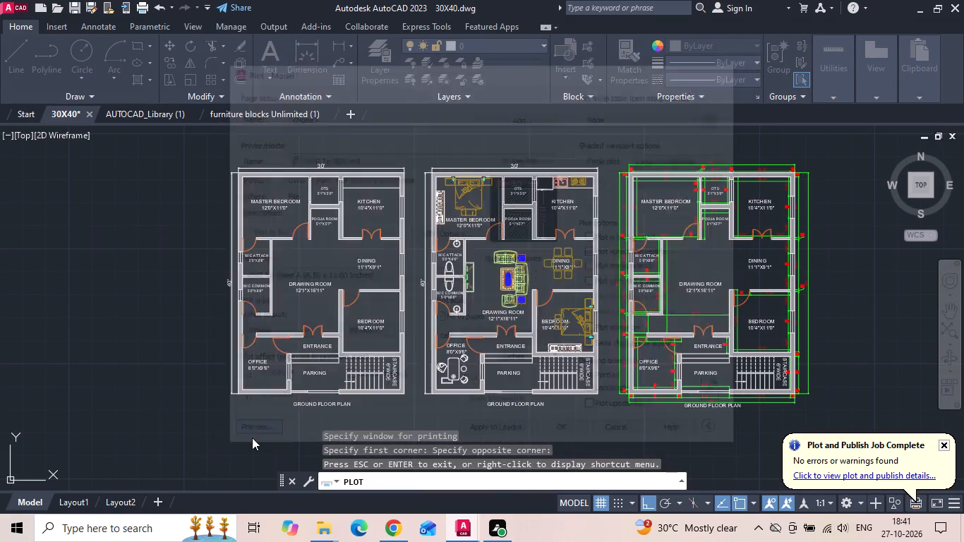
key(space)
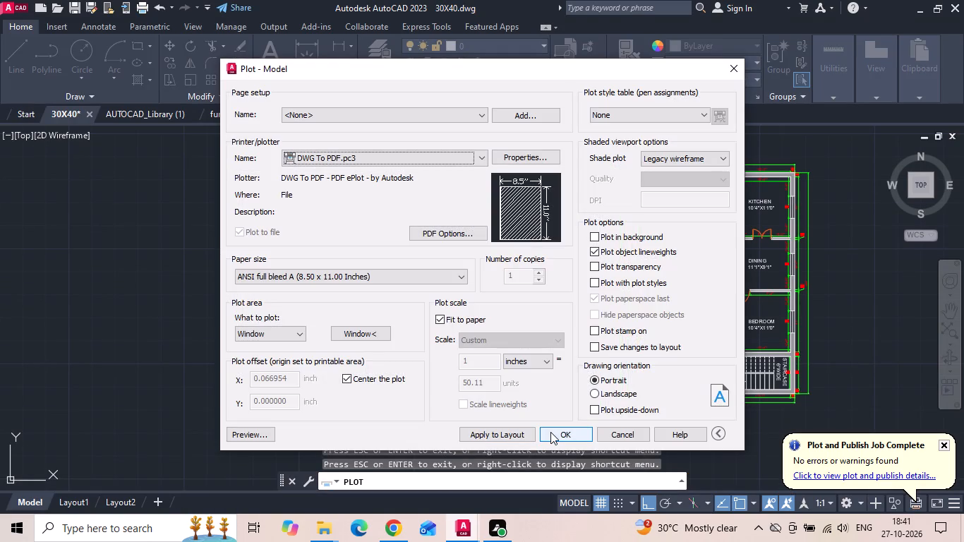
Plot the furnished plan to a PDF named 30X40PLAN in the 27102026 folder, and close the opened PDF.
click(550, 432)
click(475, 399)
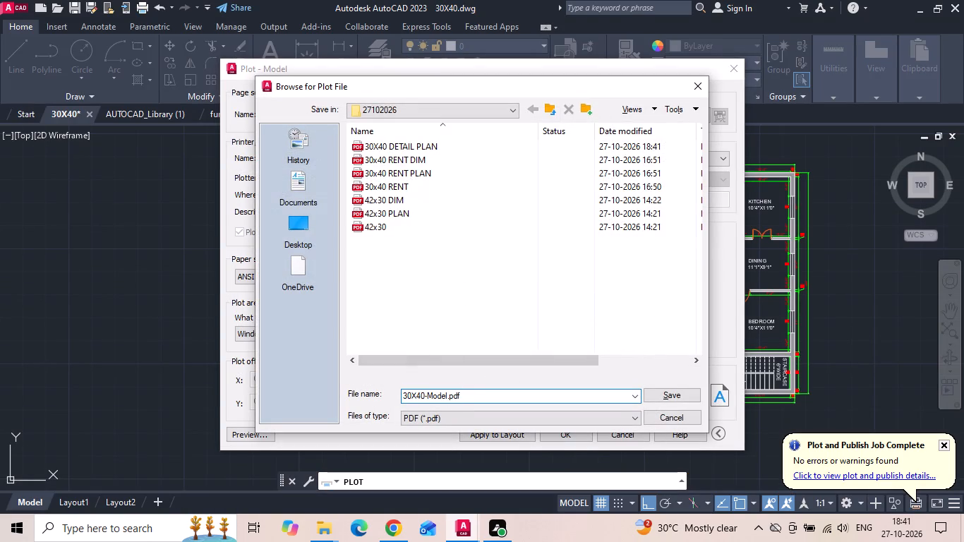
key(BackSpace)
key(BackSpace)
key(BackSpace)
key(BackSpace)
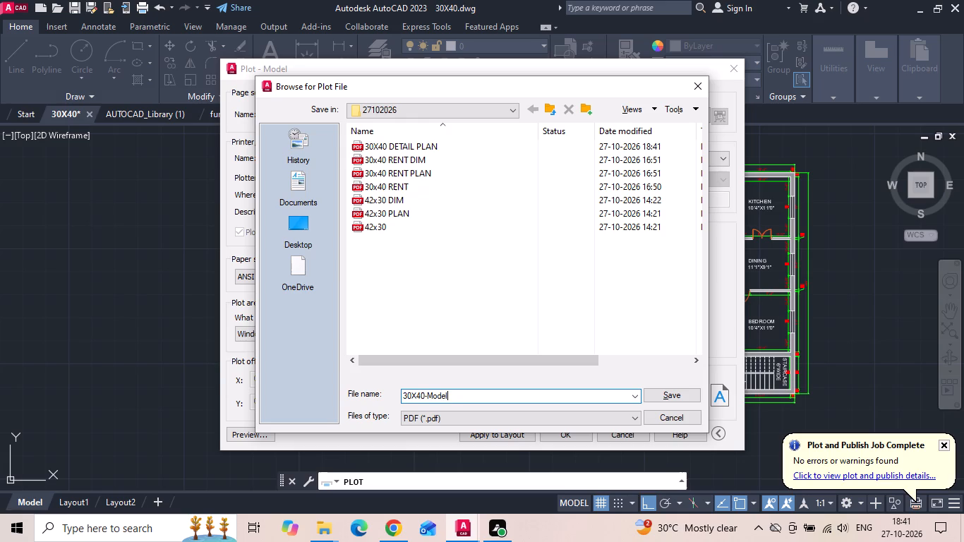
key(BackSpace)
key(BackSpace)
key(BackSpace)
key(BackSpace)
key(BackSpace)
key(BackSpace)
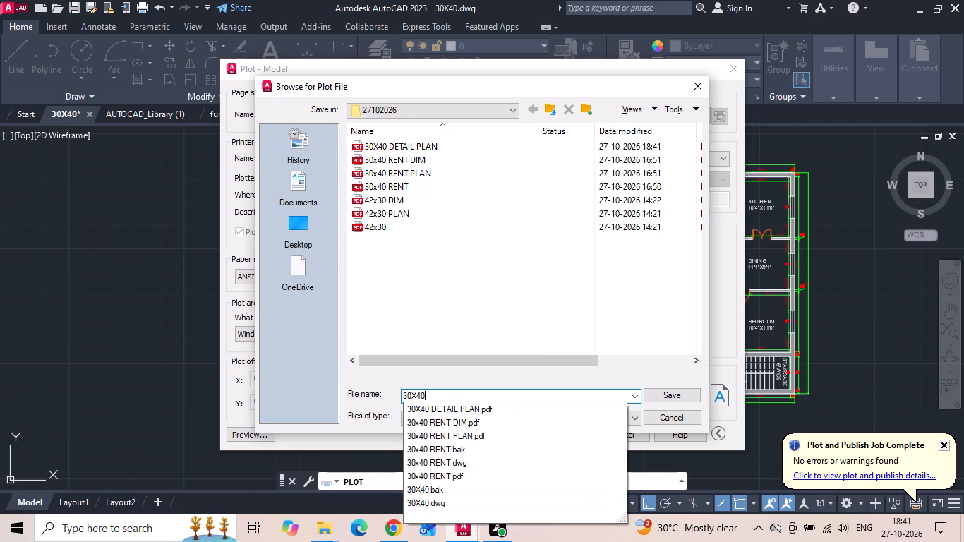
text(PLAN)
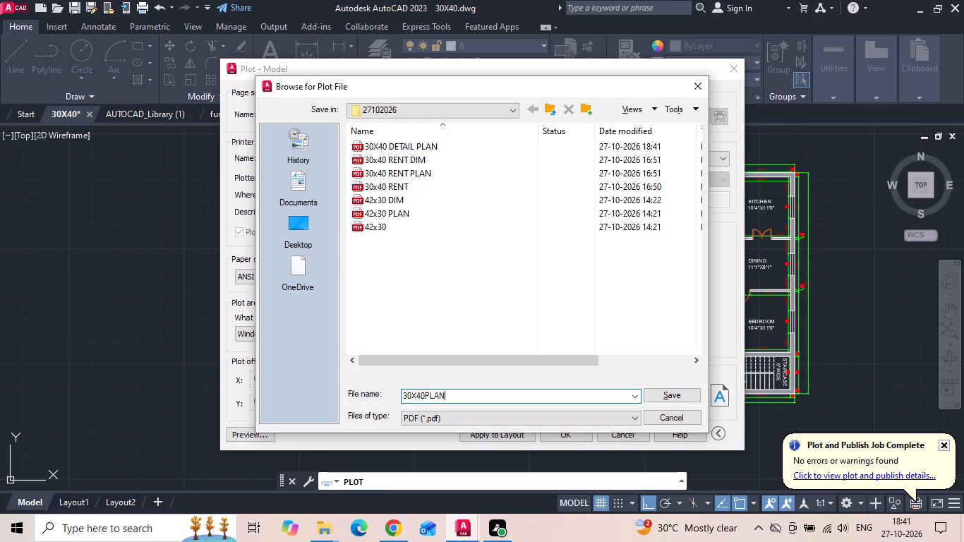
key(Return)
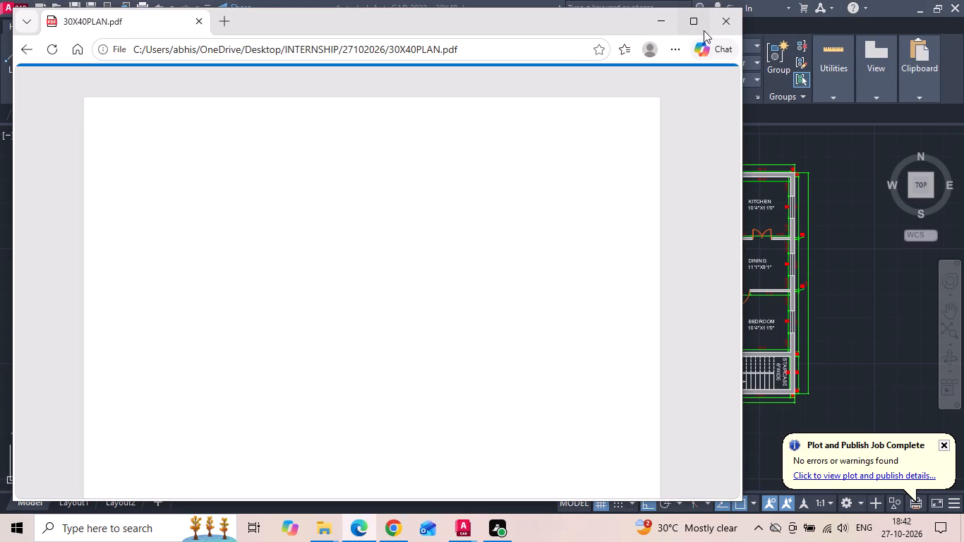
click(725, 16)
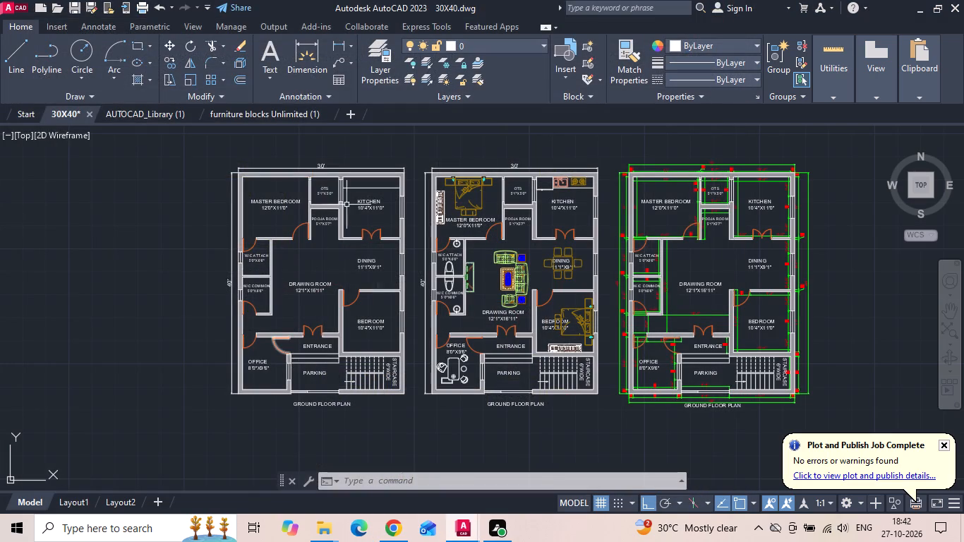
Set up a plot from the previous plot settings, window only the dimensioned plan, and preview it.
text(PLOT)
key(space)
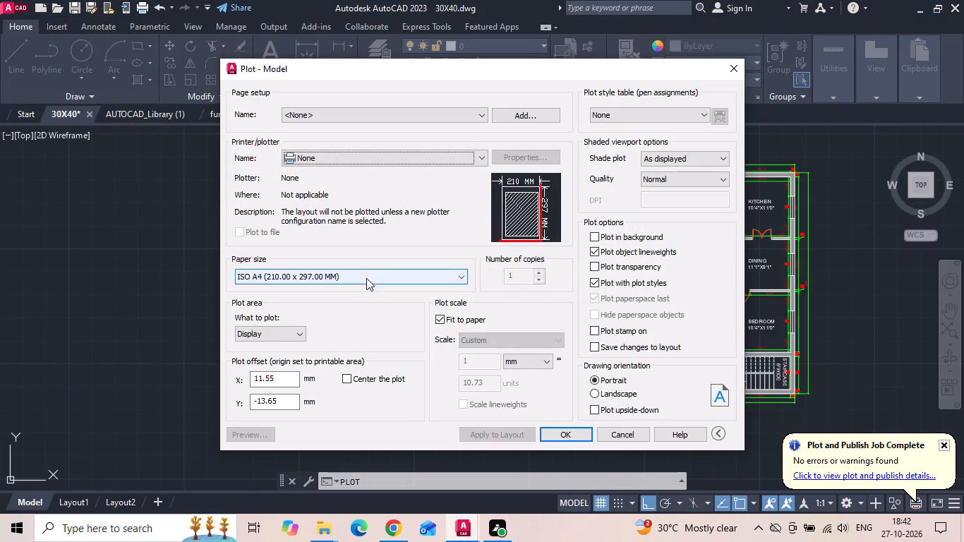
click(363, 162)
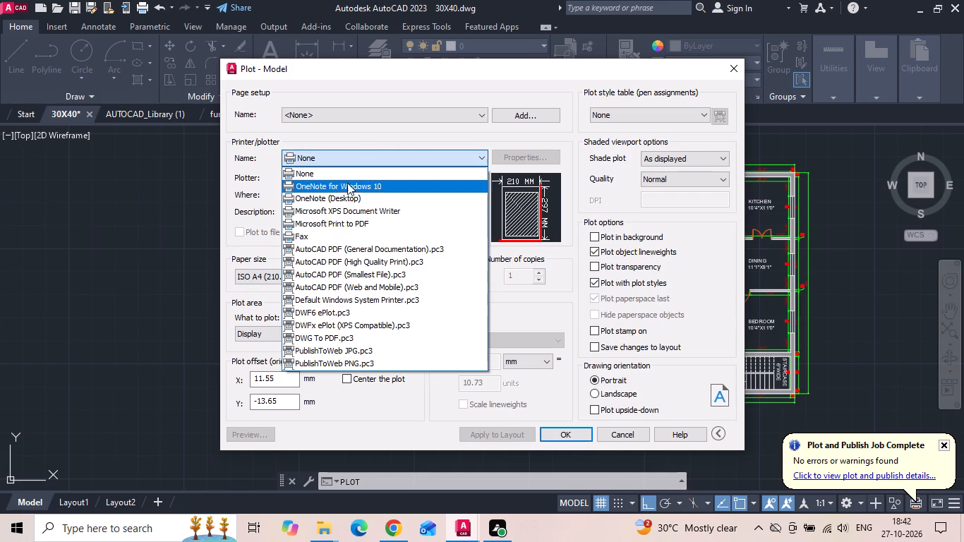
click(321, 107)
click(318, 114)
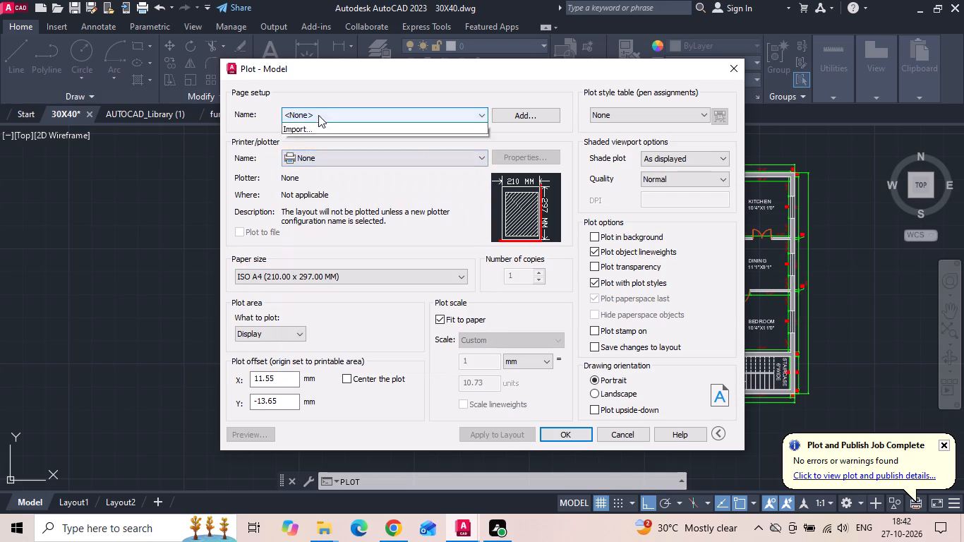
click(315, 138)
click(366, 329)
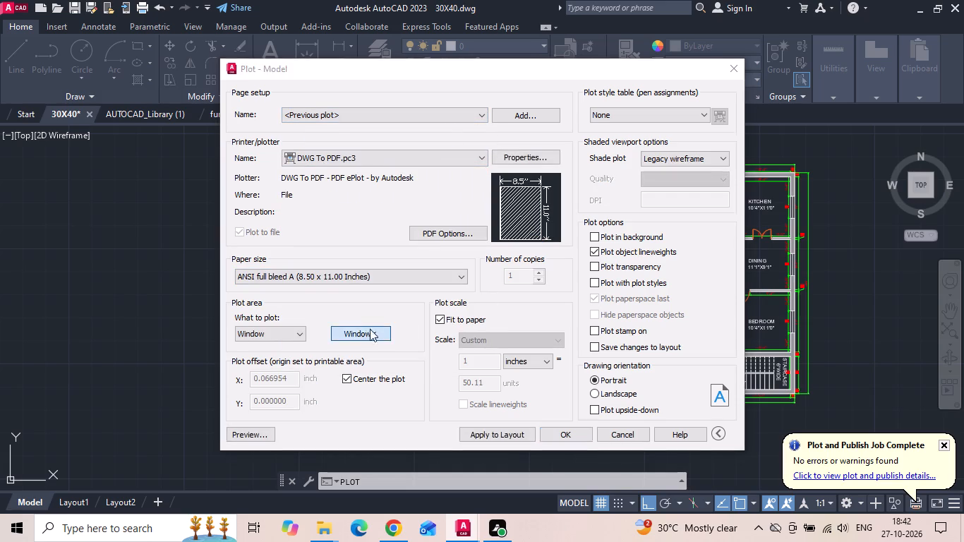
middle_drag(467, 305, 335, 282)
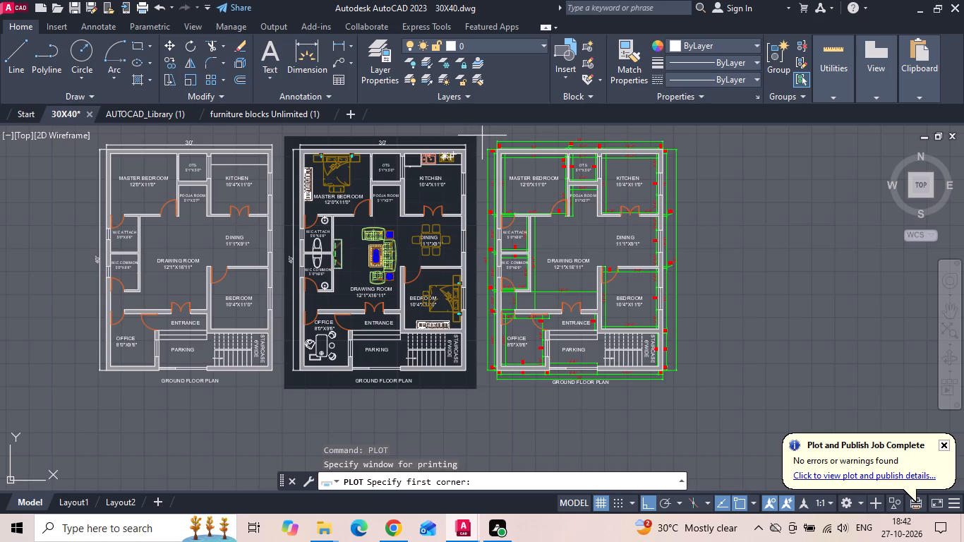
click(481, 135)
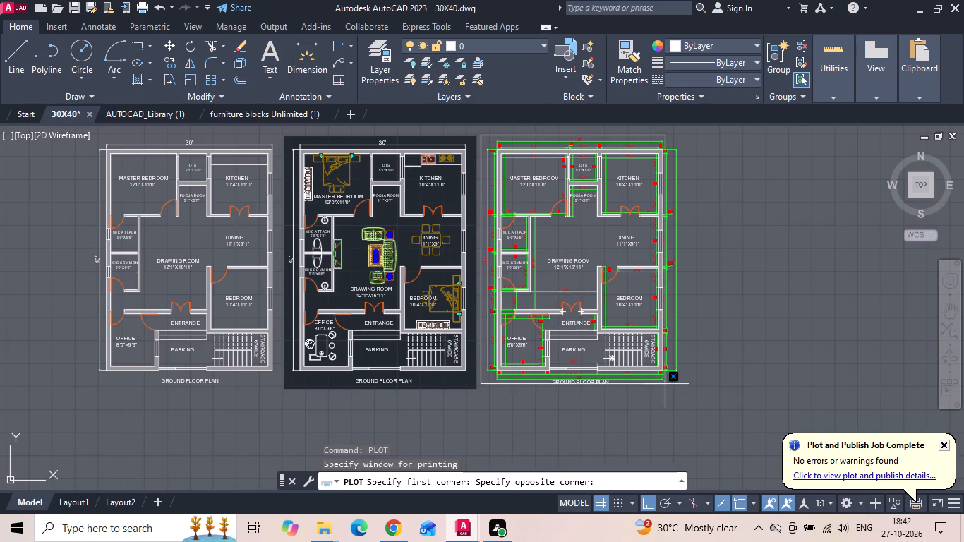
click(683, 388)
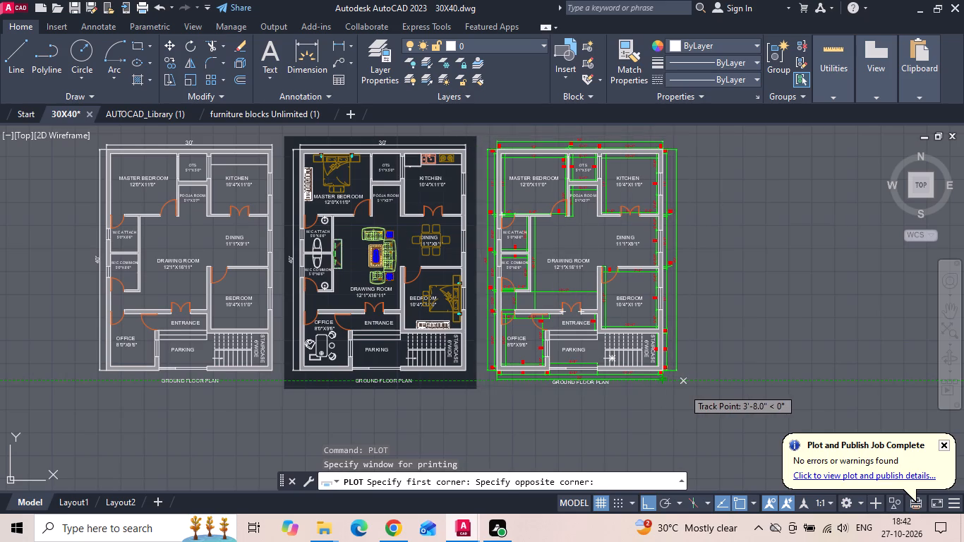
click(244, 436)
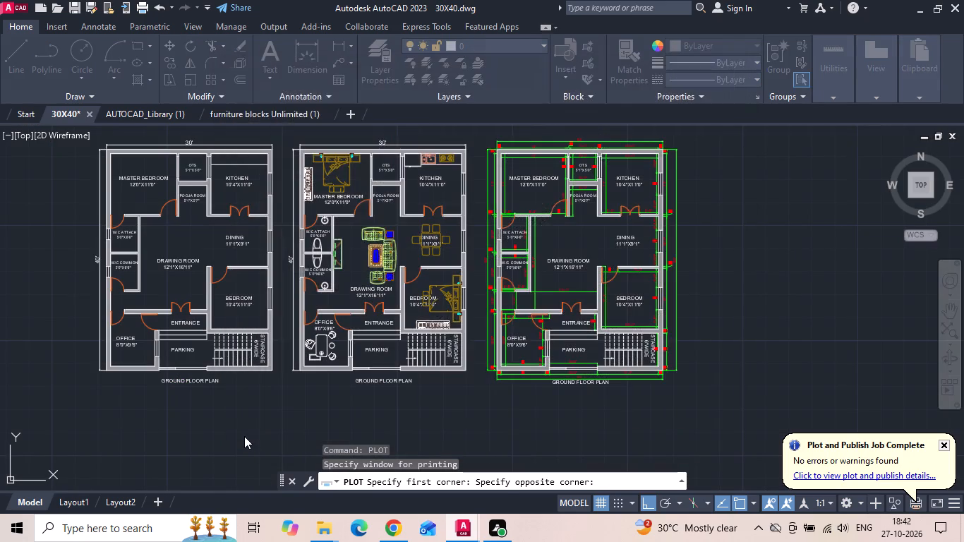
key(Return)
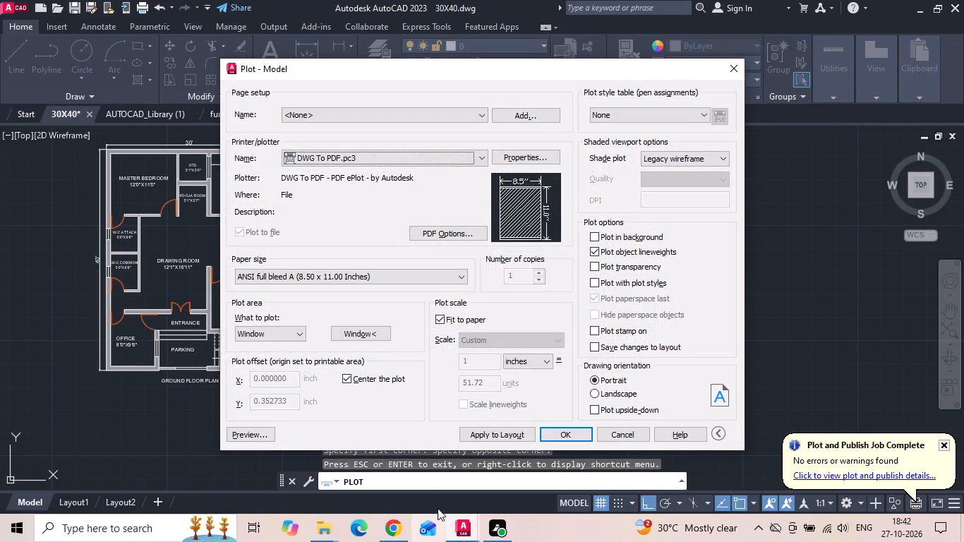
Plot the dimensioned plan to a PDF named 30X40 DIM in the 27102026 folder, and close the opened PDF.
click(547, 432)
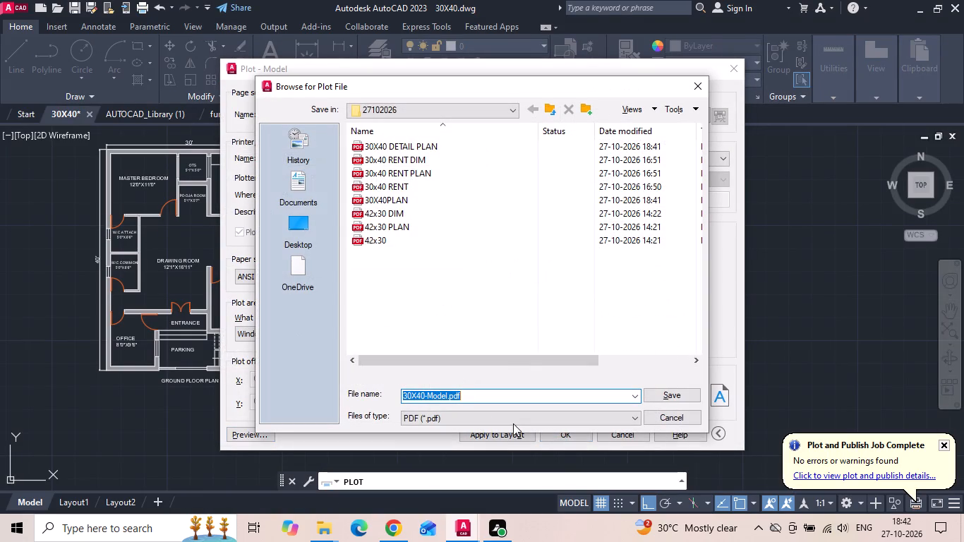
click(478, 400)
key(BackSpace)
key(BackSpace)
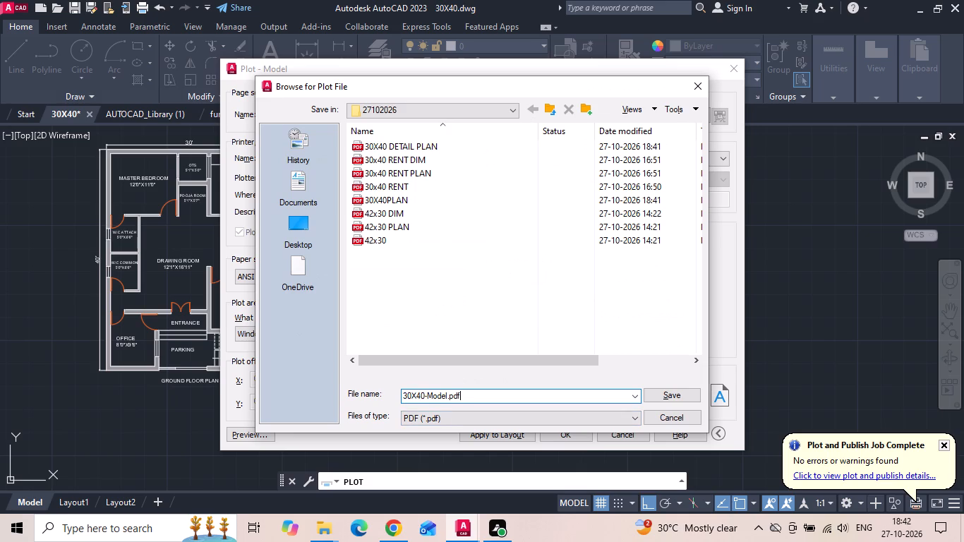
key(BackSpace)
key(BackSpace)
key(BackSpace)
key(BackSpace)
key(BackSpace)
key(BackSpace)
key(BackSpace)
key(BackSpace)
key(space)
text(DIM)
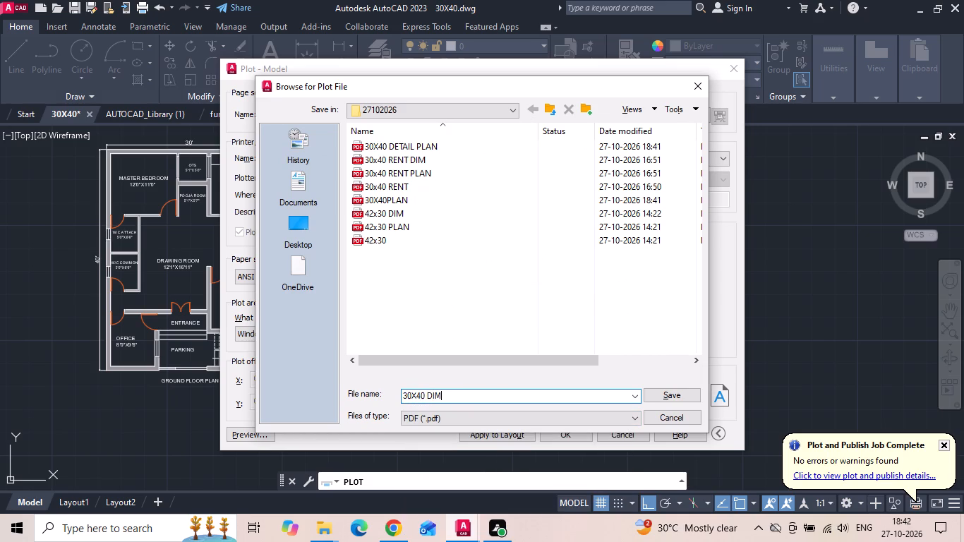
key(Return)
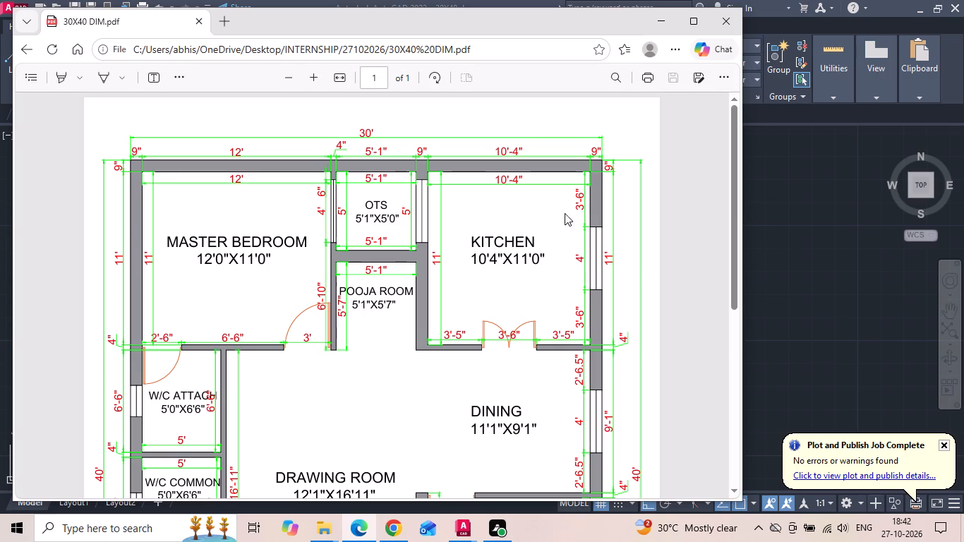
click(718, 27)
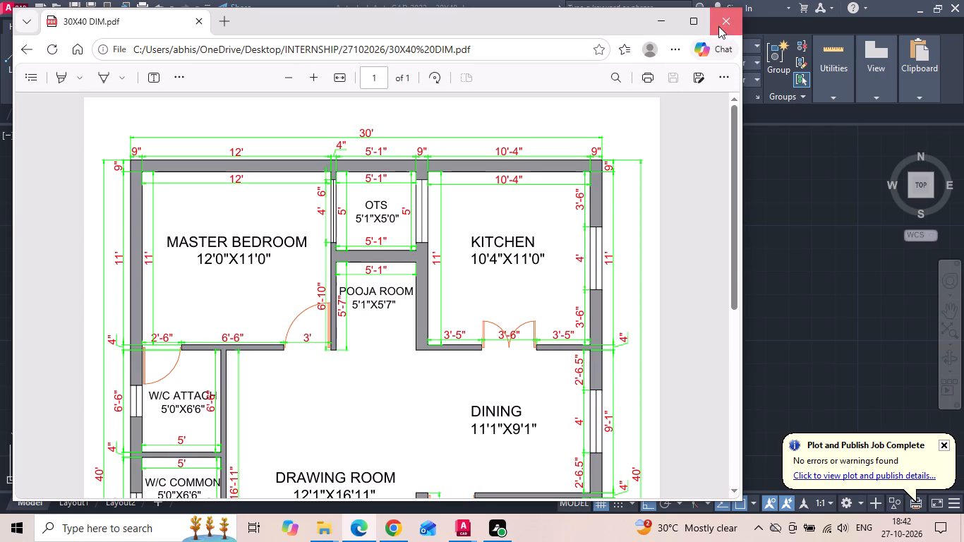
Set up another plot from the previous plot settings, window only the unfurnished plan with its label, and preview it.
key(space)
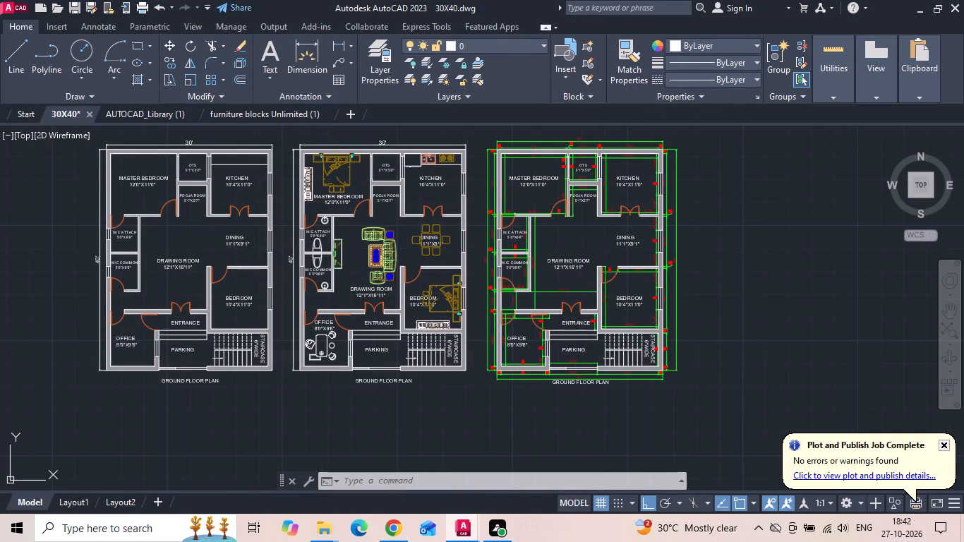
click(374, 114)
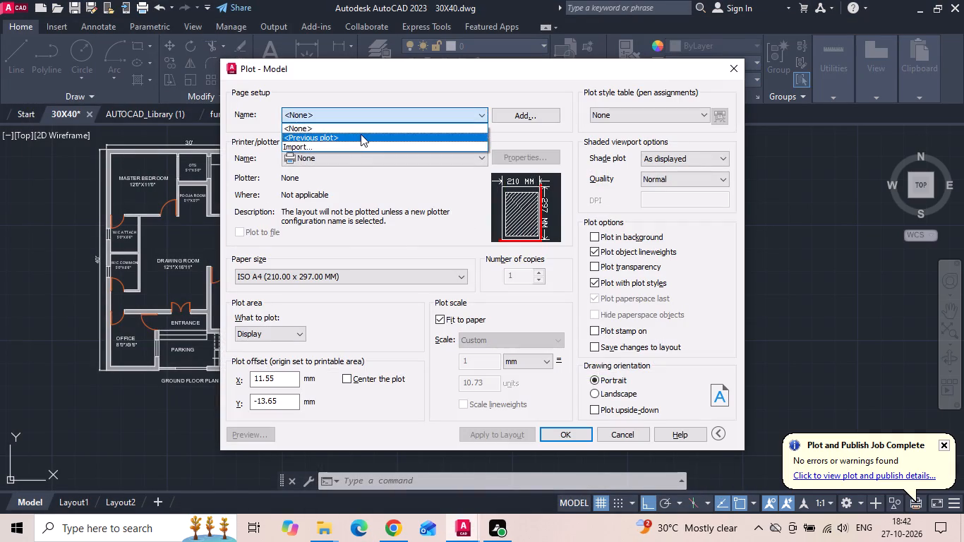
click(361, 134)
click(344, 332)
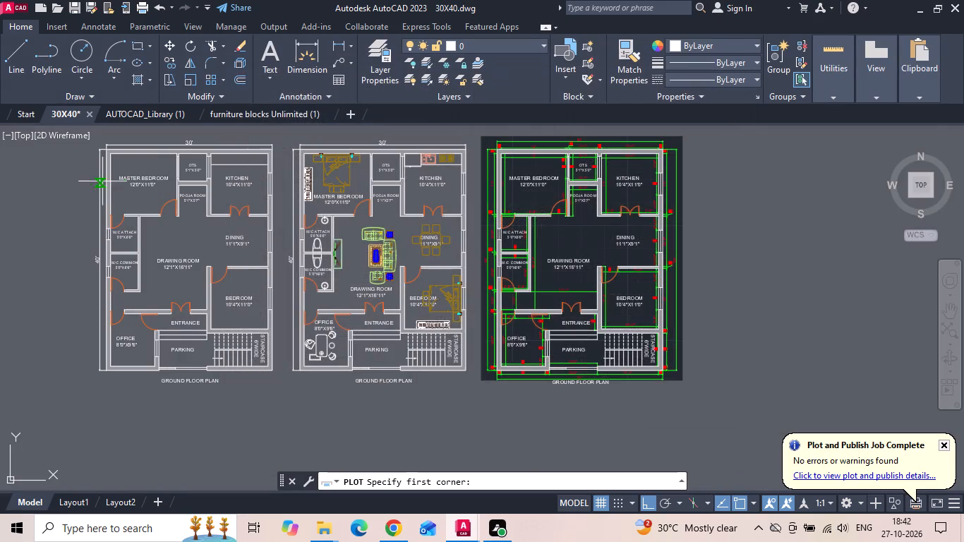
middle_drag(112, 179, 193, 199)
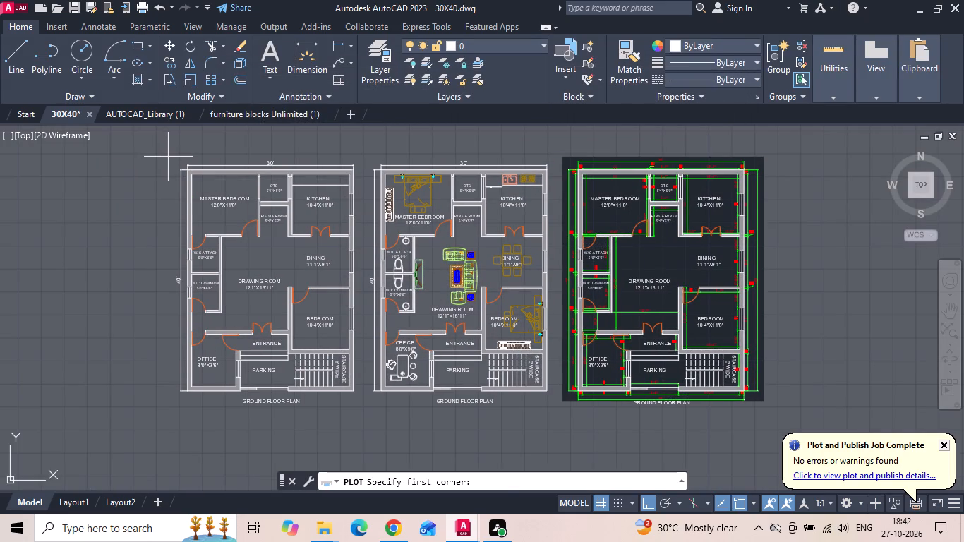
drag(168, 157, 181, 179)
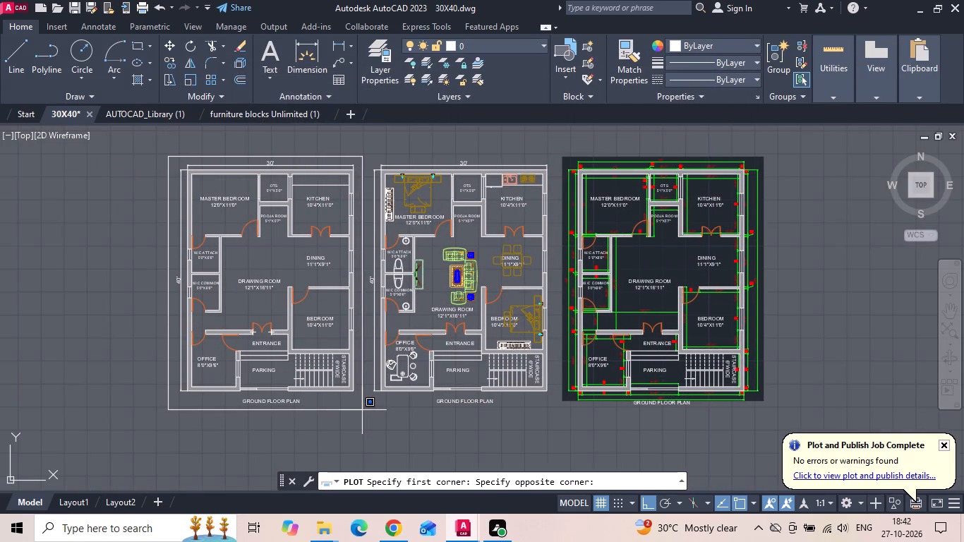
click(362, 410)
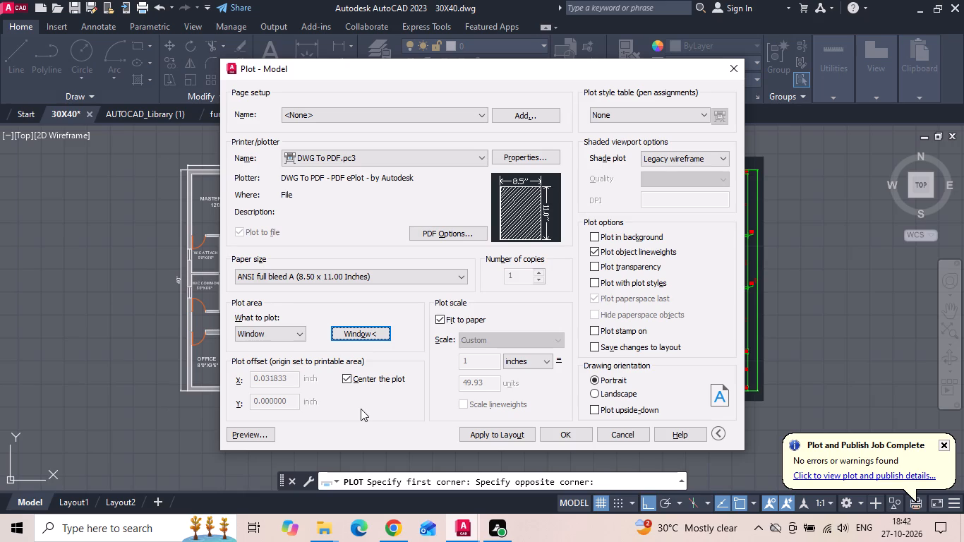
click(253, 435)
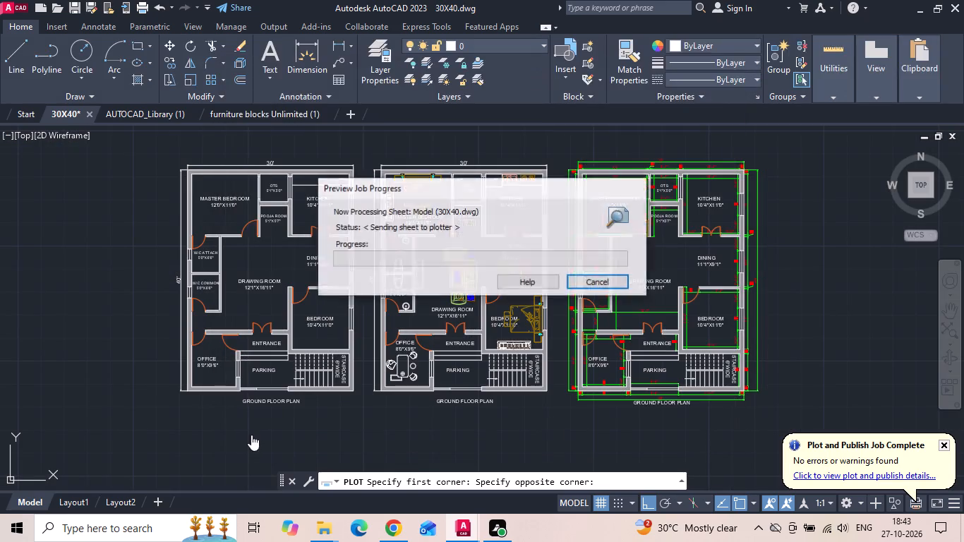
key(space)
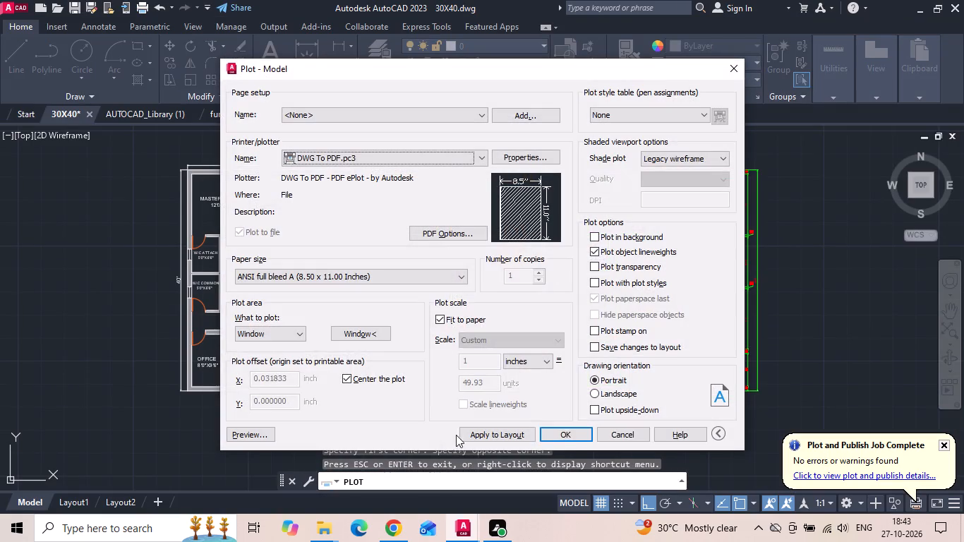
Plot the unfurnished plan to a PDF named 30X40 in the 27102026 folder, and close the opened PDF.
click(572, 433)
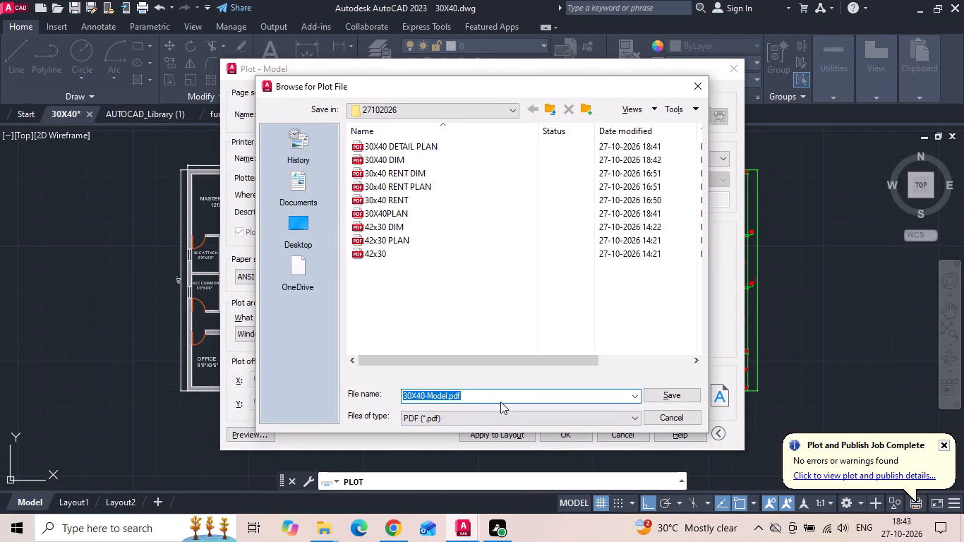
click(497, 394)
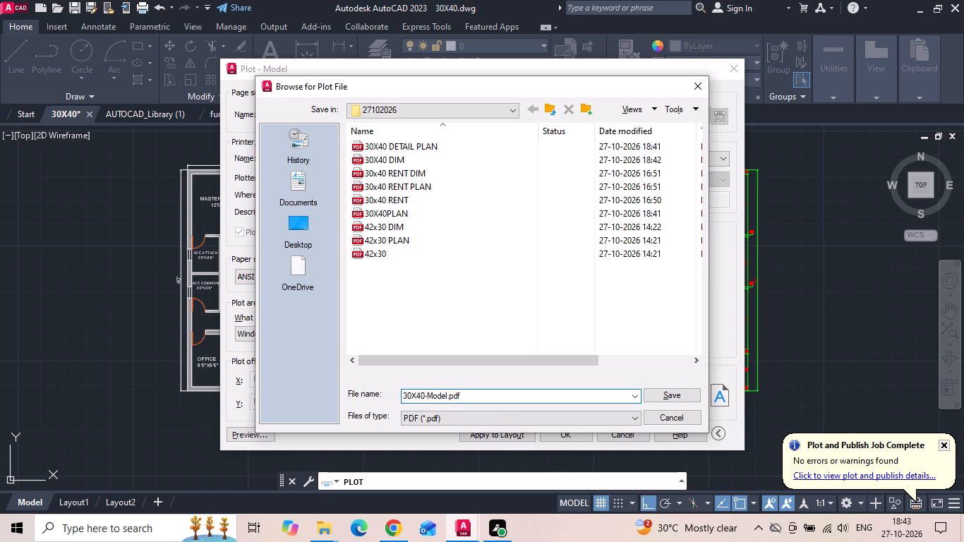
key(BackSpace)
key(BackSpace)
key(BackSpace)
key(BackSpace)
key(BackSpace)
key(BackSpace)
key(BackSpace)
key(BackSpace)
key(BackSpace)
key(BackSpace)
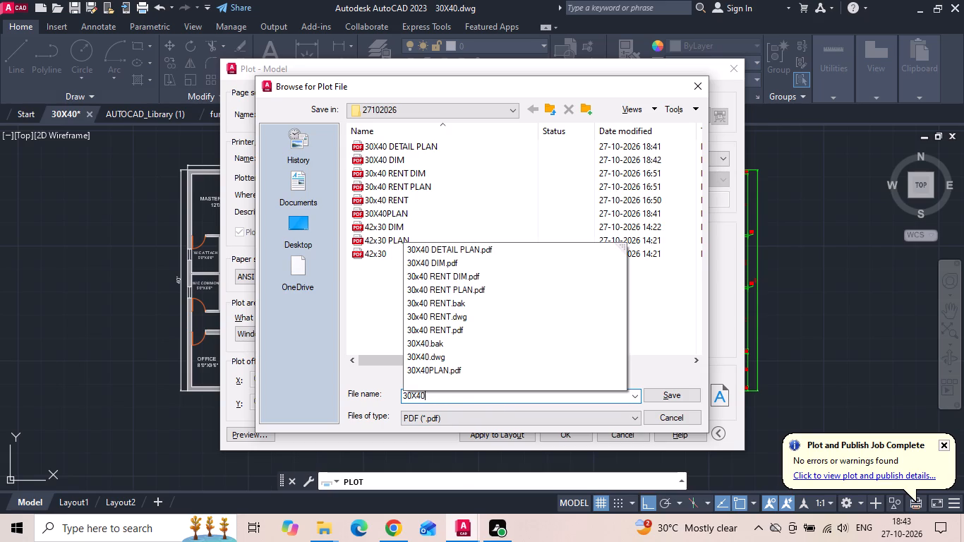
key(space)
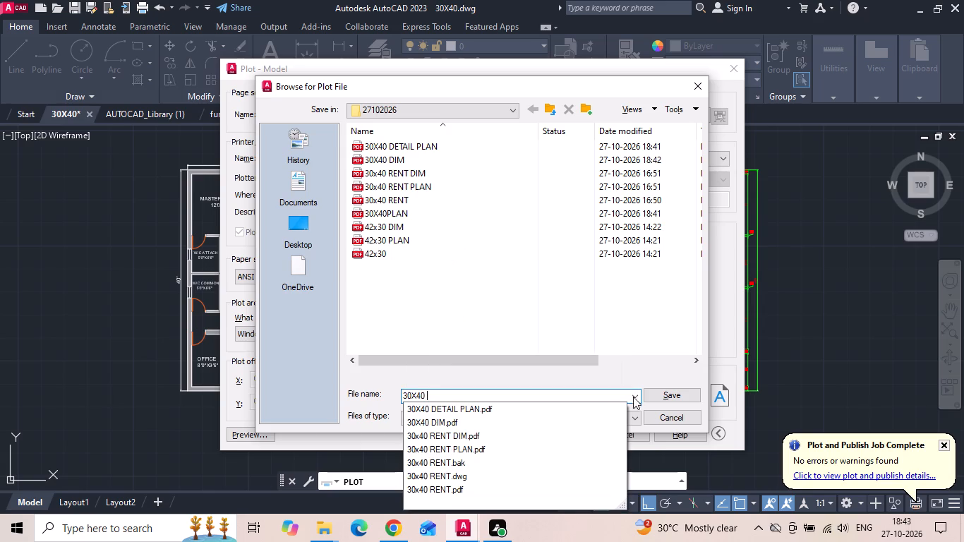
click(653, 396)
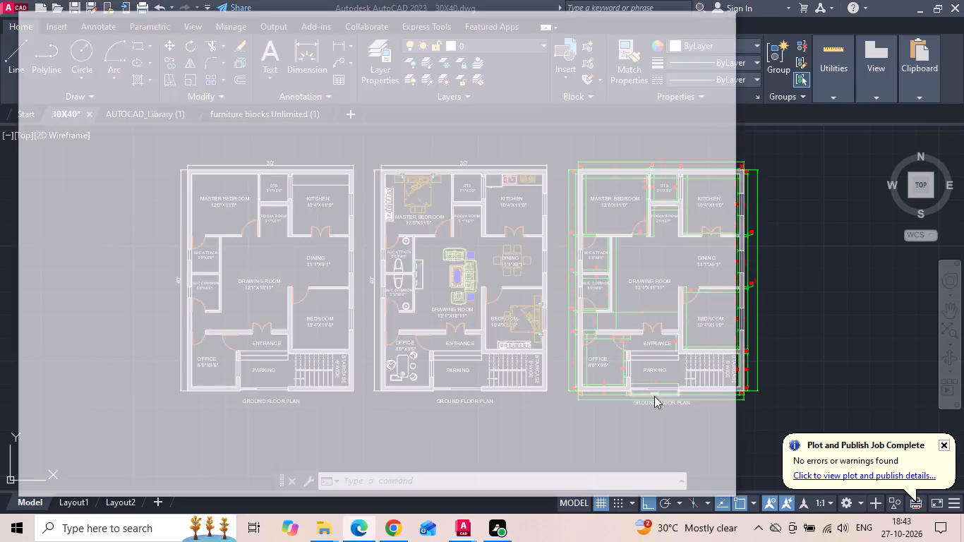
click(716, 18)
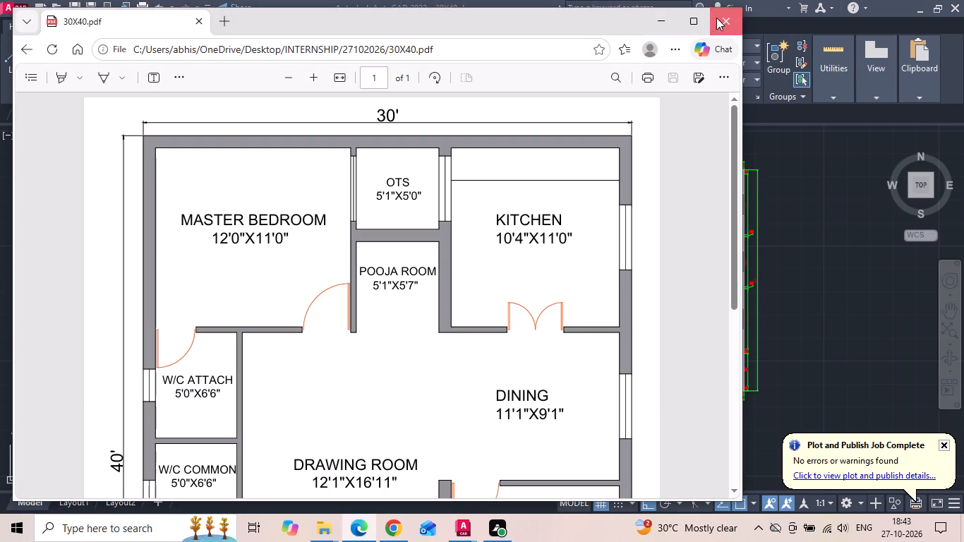
Save the 30X40 drawing.
key(ctrl+s)
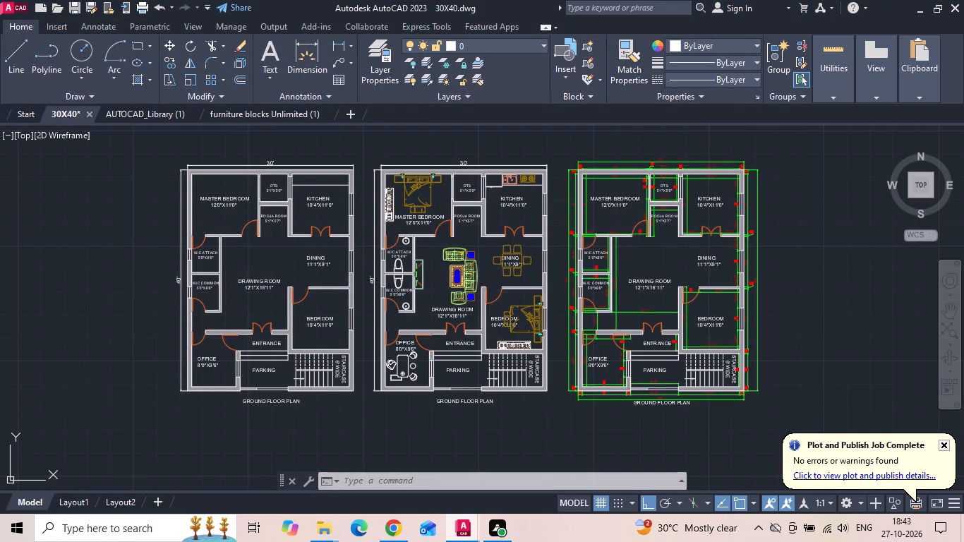
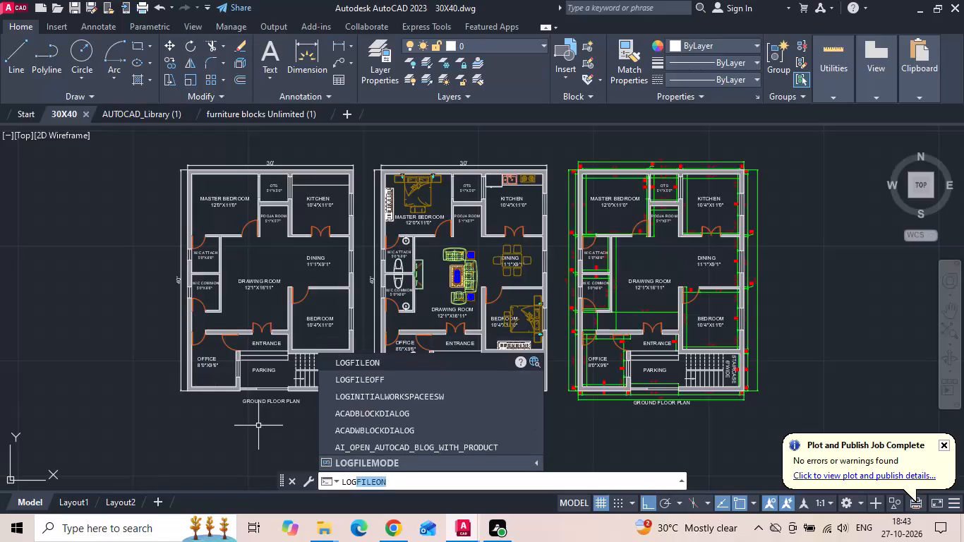
Turn off command log file recording with LOGFILEOFF.
text(FILEO)
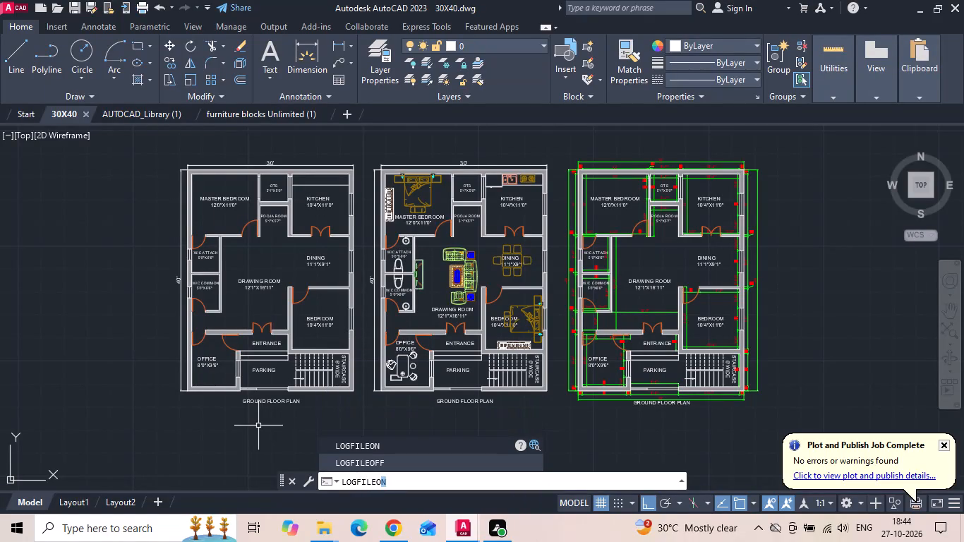
text(FF)
key(space)
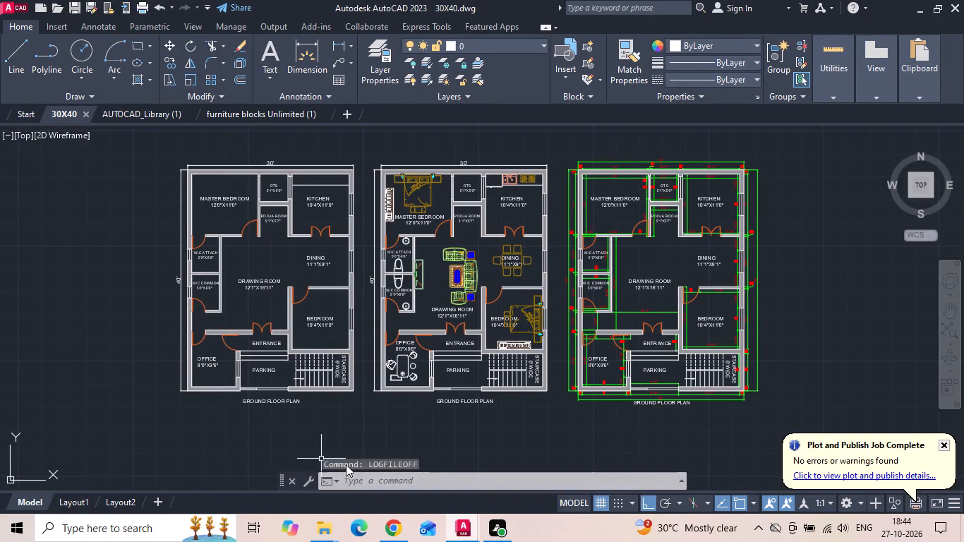